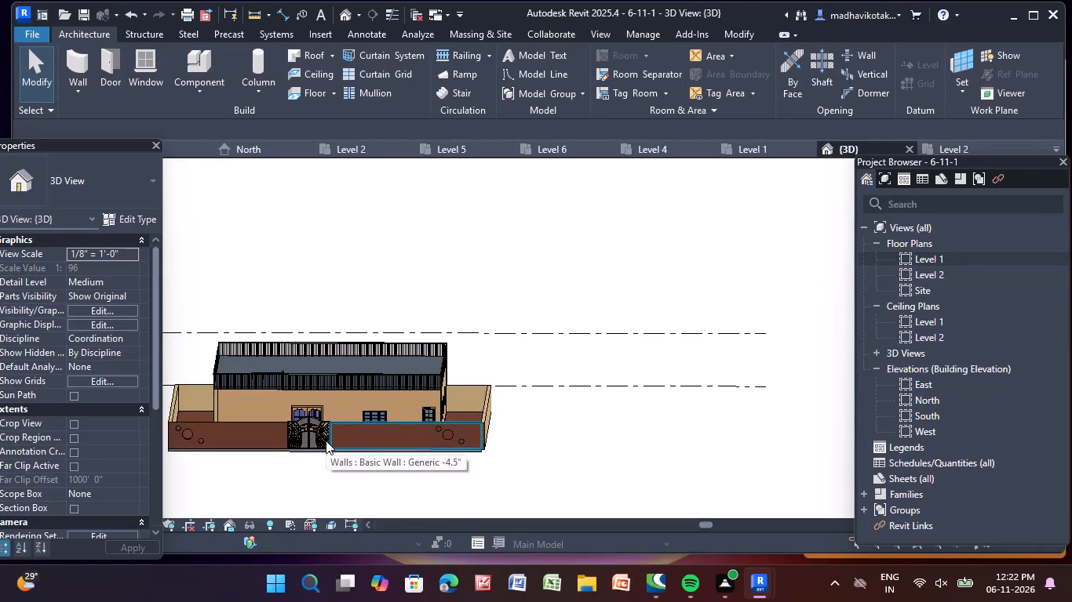
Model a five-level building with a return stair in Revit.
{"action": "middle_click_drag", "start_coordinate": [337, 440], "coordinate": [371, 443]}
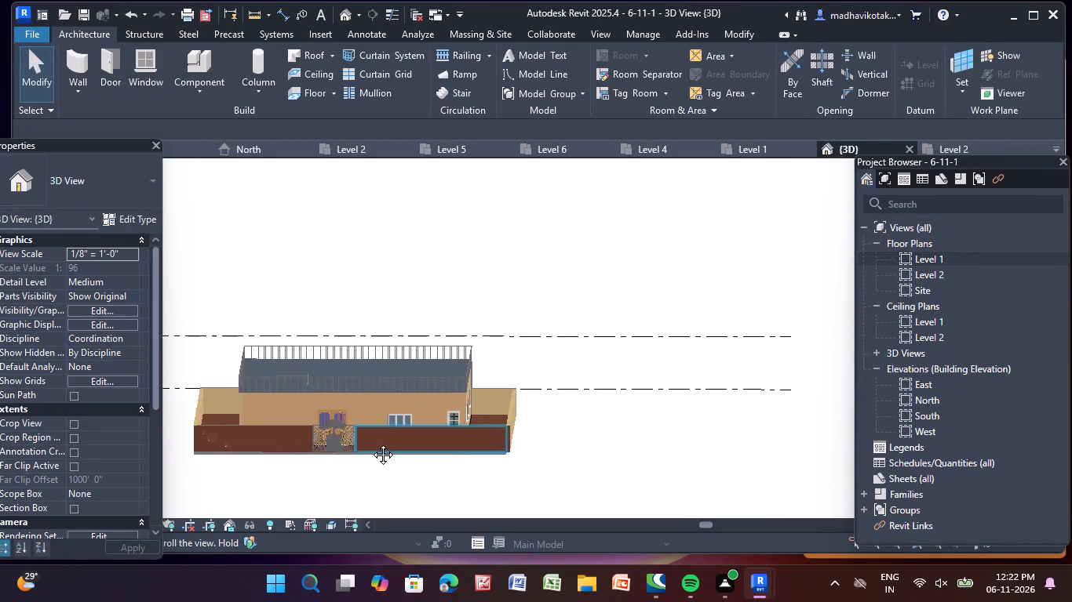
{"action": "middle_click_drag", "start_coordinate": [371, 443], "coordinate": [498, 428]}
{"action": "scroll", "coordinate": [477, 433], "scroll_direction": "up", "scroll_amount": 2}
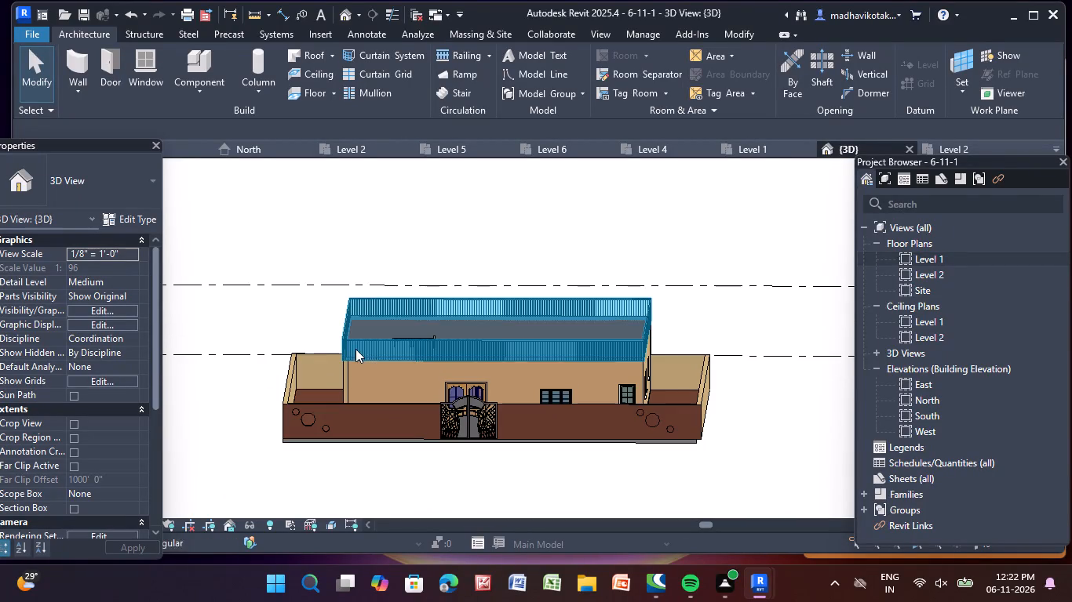
Create a new project from the "default" template file in the English-Imperial templates folder.
{"action": "left_click", "coordinate": [36, 37]}
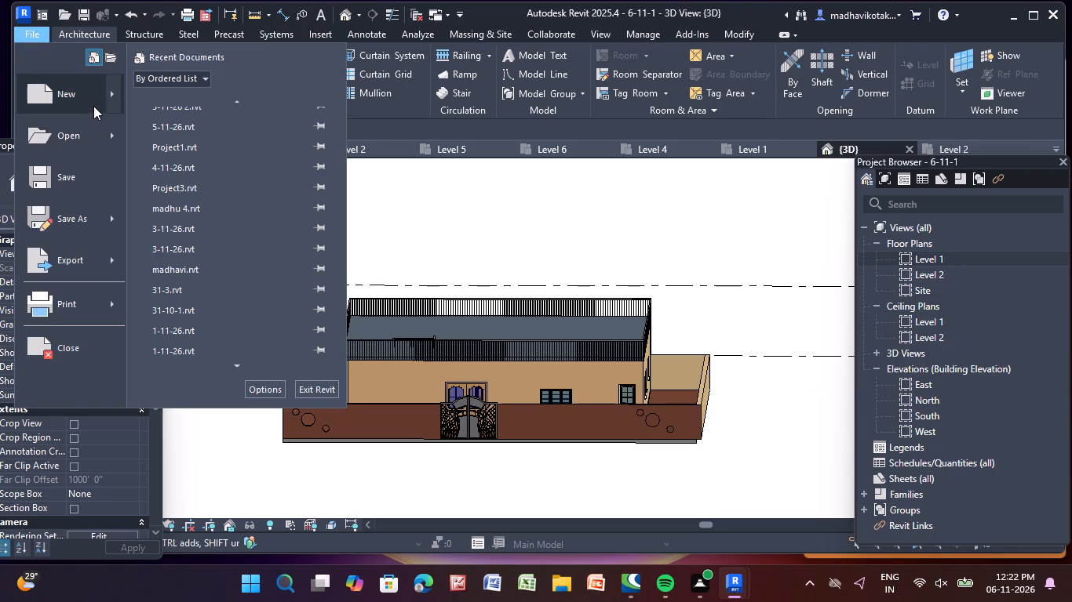
{"action": "left_click", "coordinate": [93, 96]}
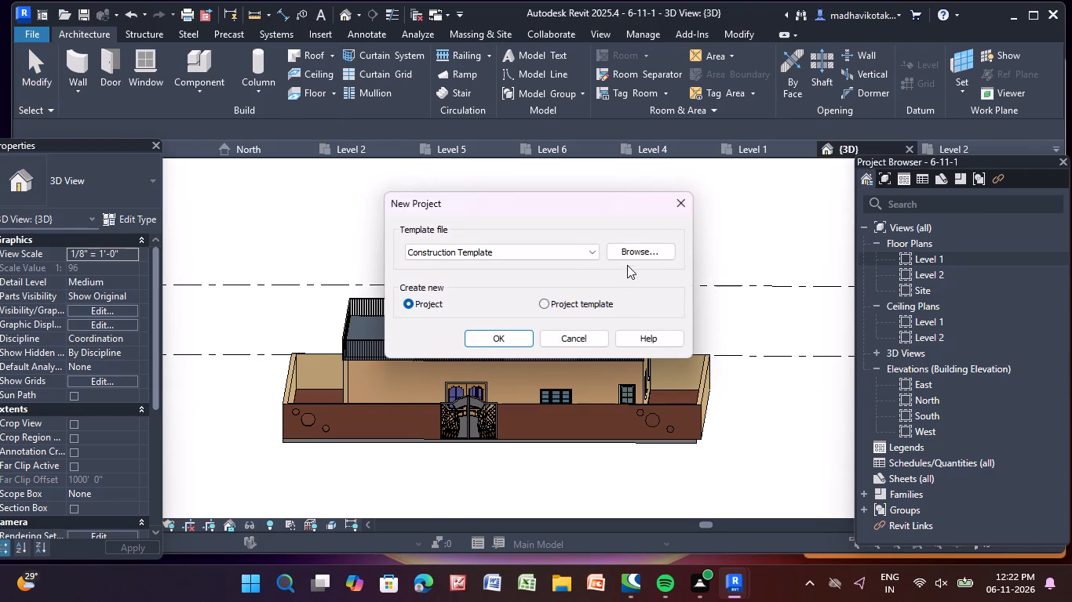
{"action": "left_click", "coordinate": [634, 253]}
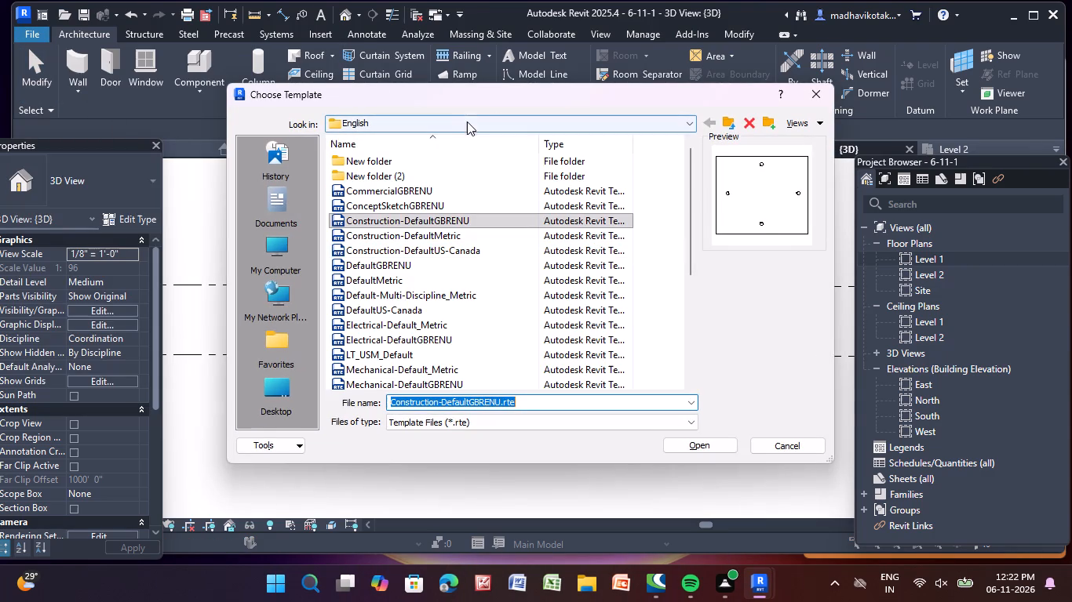
{"action": "left_click", "coordinate": [439, 128]}
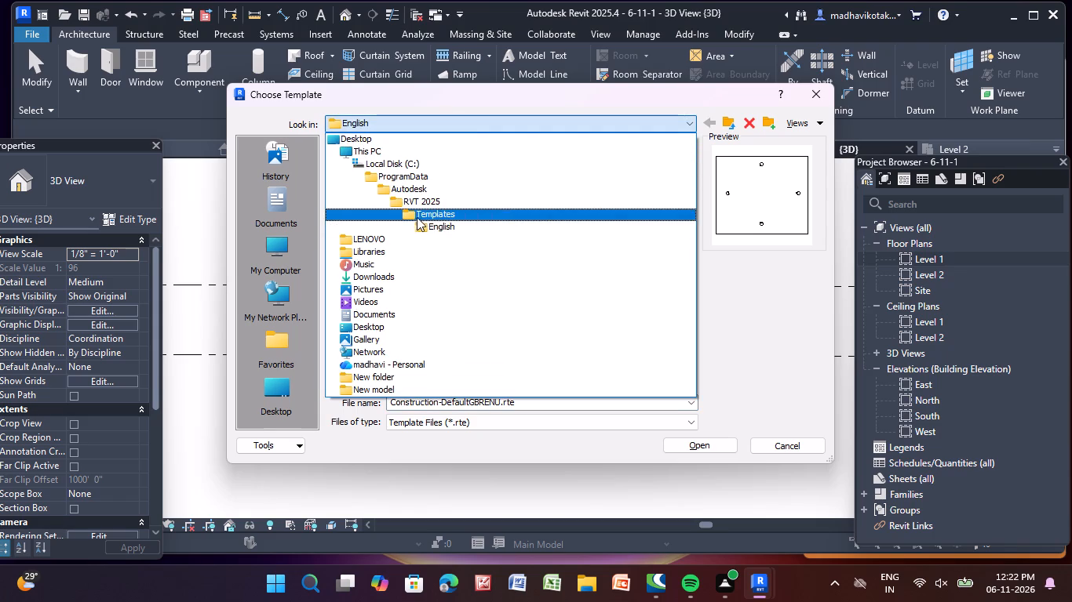
{"action": "left_click", "coordinate": [417, 215]}
{"action": "double_click", "coordinate": [408, 205]}
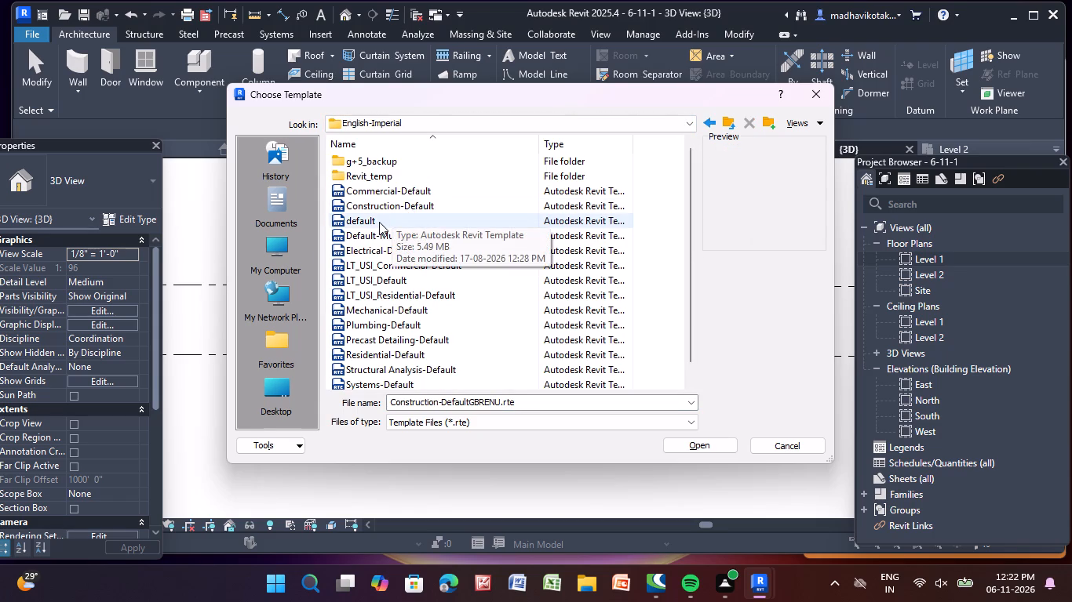
{"action": "double_click", "coordinate": [379, 222]}
{"action": "left_click", "coordinate": [503, 339]}
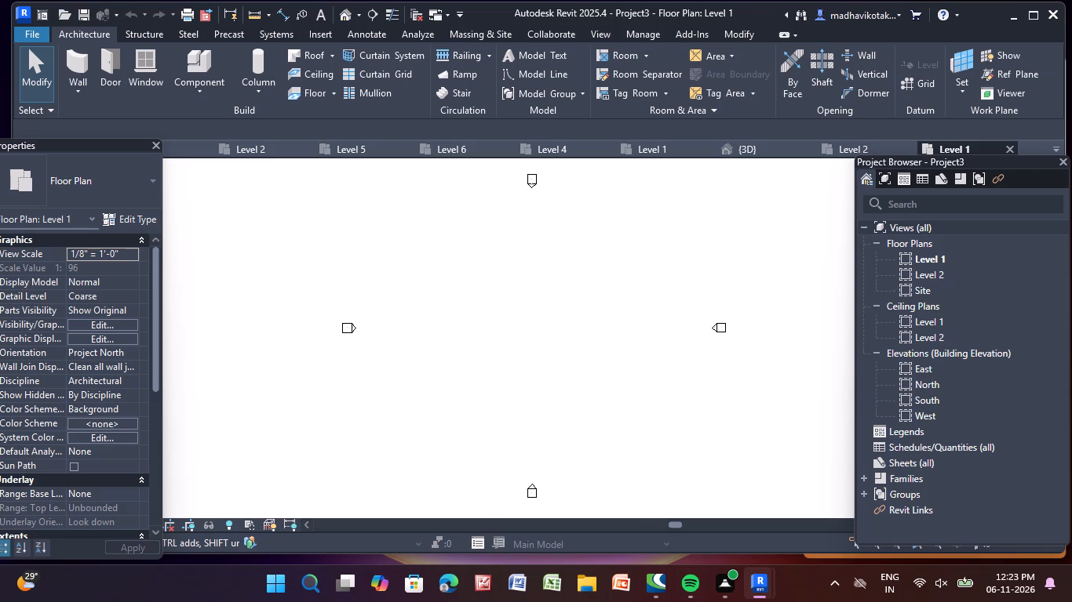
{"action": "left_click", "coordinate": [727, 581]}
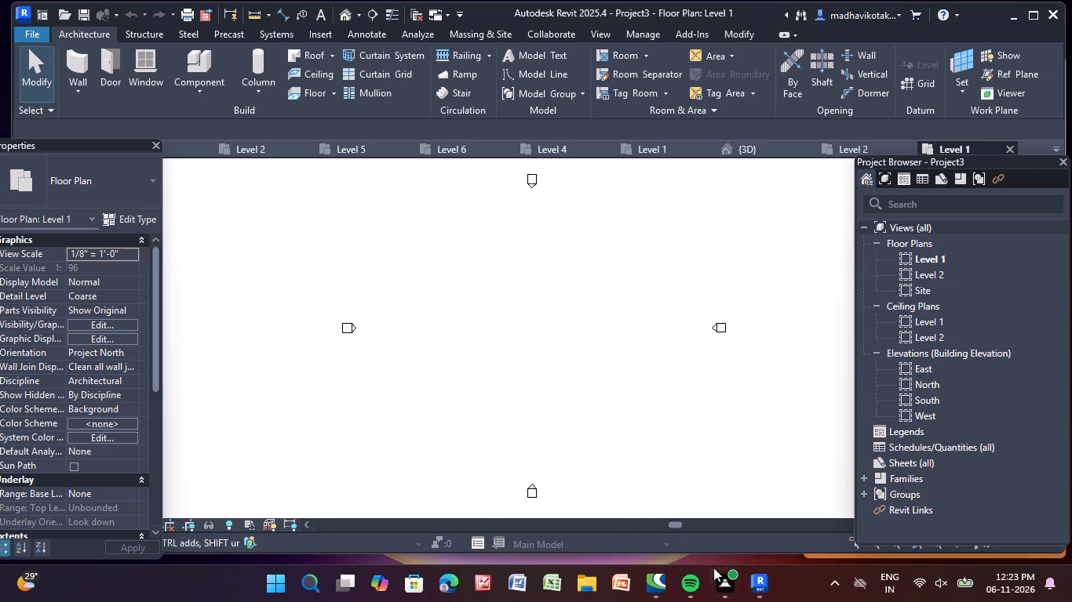
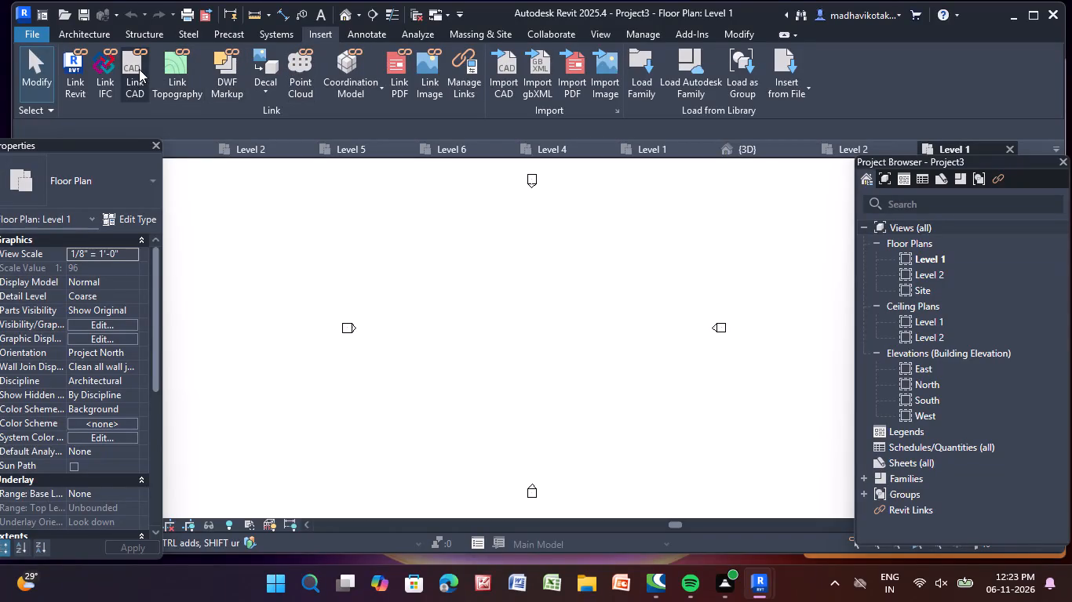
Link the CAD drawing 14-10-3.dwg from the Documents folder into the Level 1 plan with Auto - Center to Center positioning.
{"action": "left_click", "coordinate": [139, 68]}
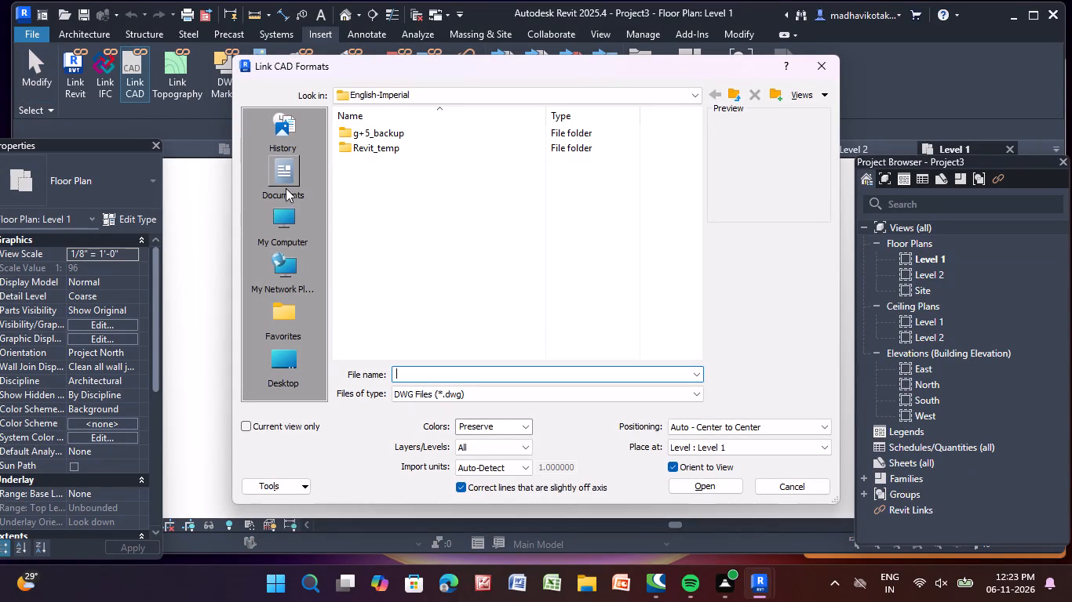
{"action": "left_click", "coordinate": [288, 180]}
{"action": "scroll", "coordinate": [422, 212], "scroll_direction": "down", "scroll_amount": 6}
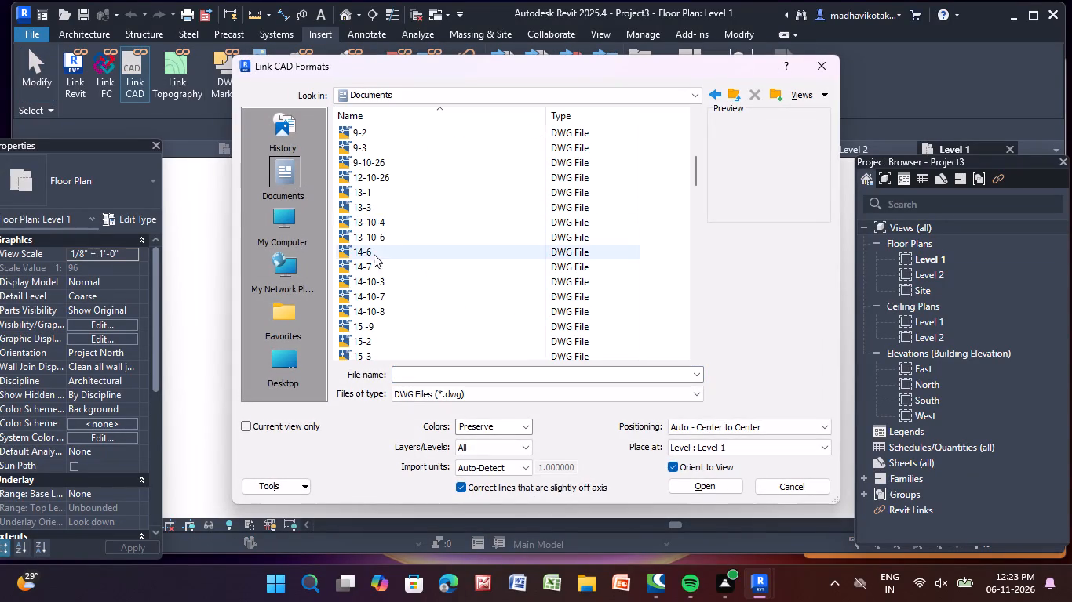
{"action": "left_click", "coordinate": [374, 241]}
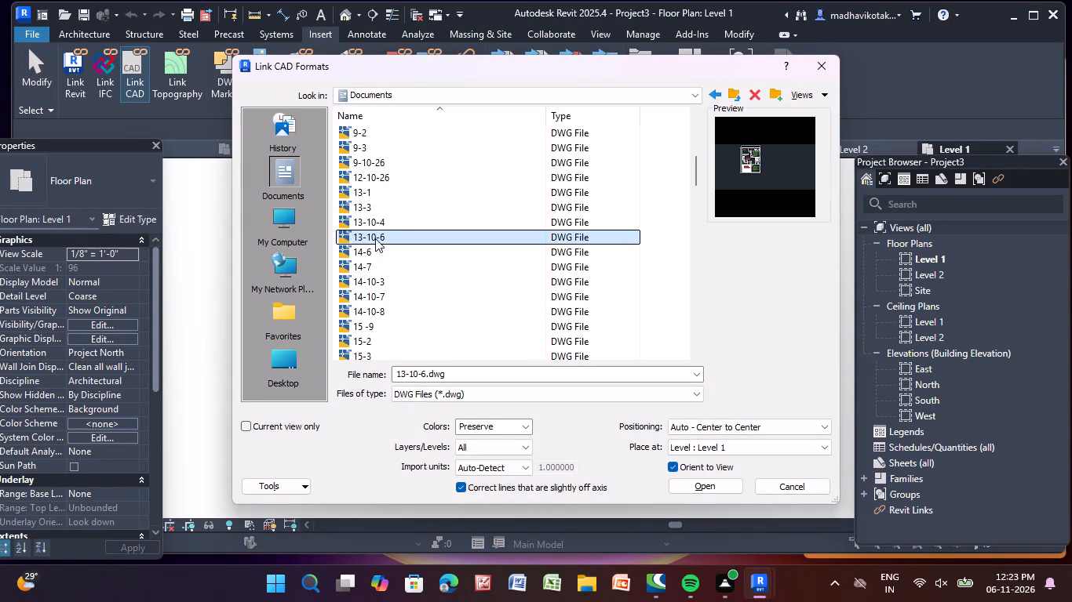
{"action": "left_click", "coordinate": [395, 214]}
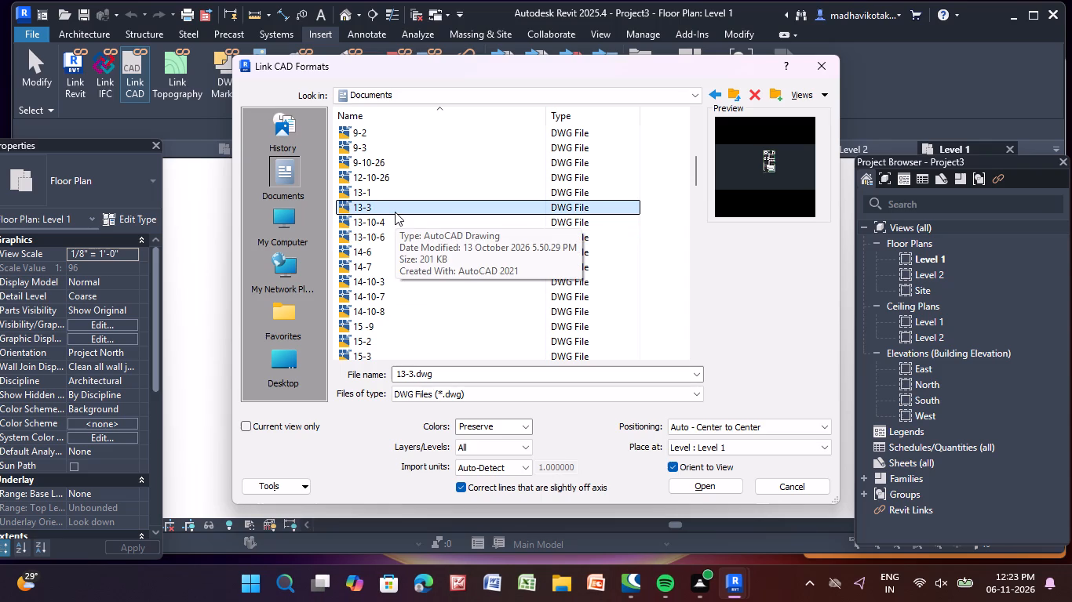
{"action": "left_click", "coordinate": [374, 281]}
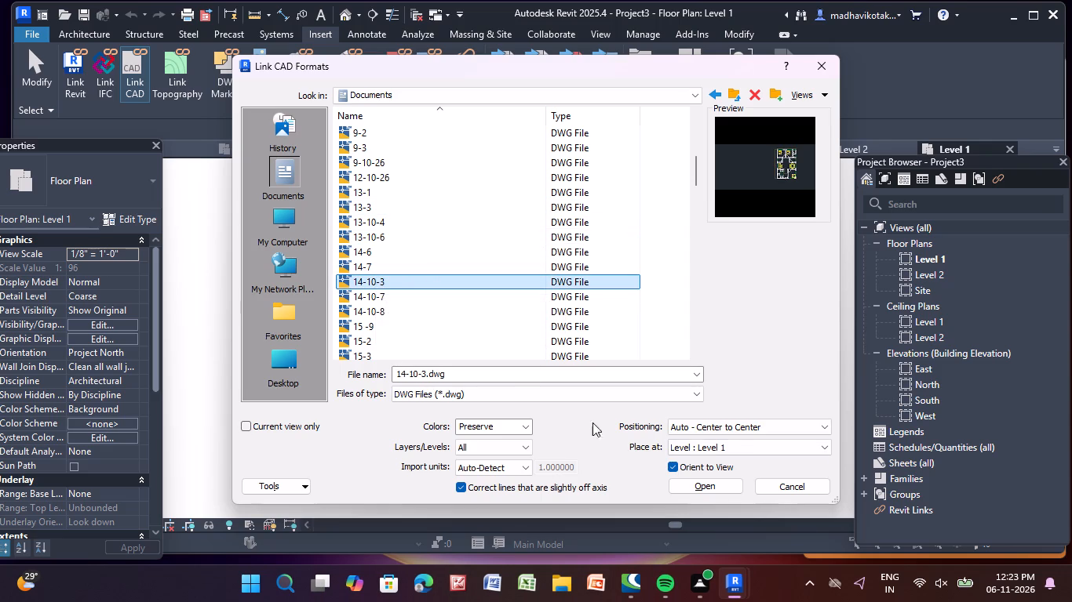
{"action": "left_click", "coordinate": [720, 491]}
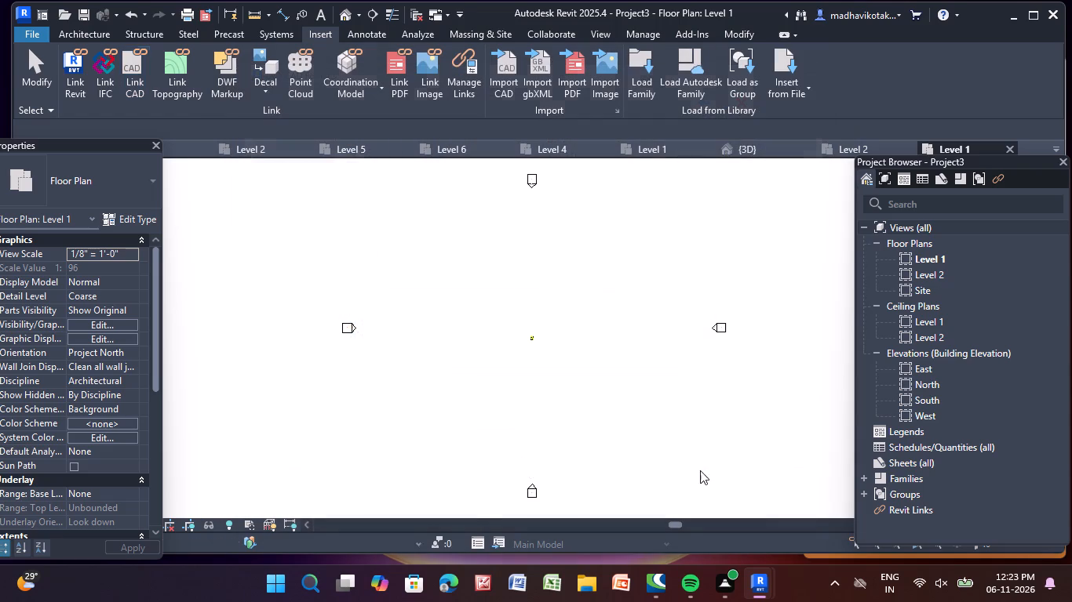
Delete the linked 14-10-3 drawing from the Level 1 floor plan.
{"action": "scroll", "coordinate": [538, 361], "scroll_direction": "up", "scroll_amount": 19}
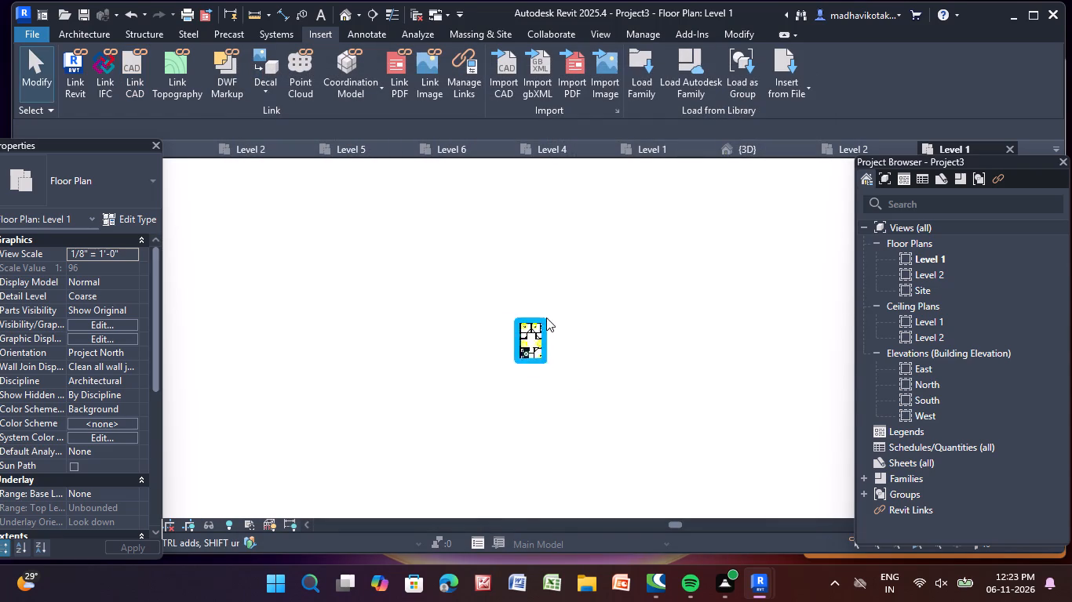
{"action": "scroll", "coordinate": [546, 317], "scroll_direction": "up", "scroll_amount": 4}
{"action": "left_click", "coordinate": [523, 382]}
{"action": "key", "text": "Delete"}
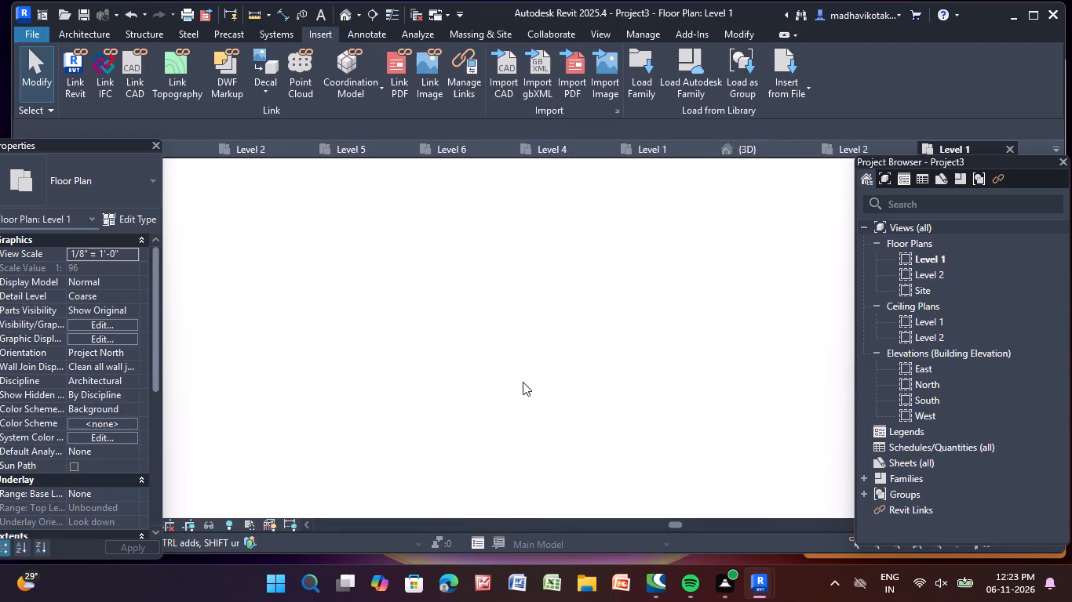
Preview candidate DWG files in Documents and link 26-10-2.dwg to Level 1 with Auto - Center to Center positioning.
{"action": "left_click", "coordinate": [131, 73]}
{"action": "scroll", "coordinate": [410, 332], "scroll_direction": "down", "scroll_amount": 4}
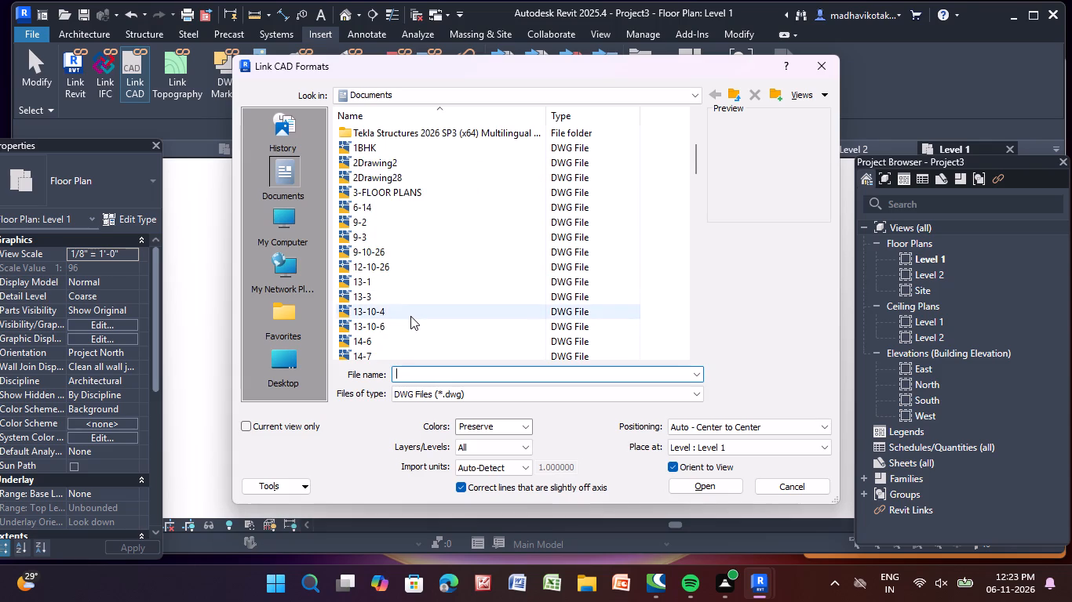
{"action": "scroll", "coordinate": [410, 316], "scroll_direction": "down", "scroll_amount": 7}
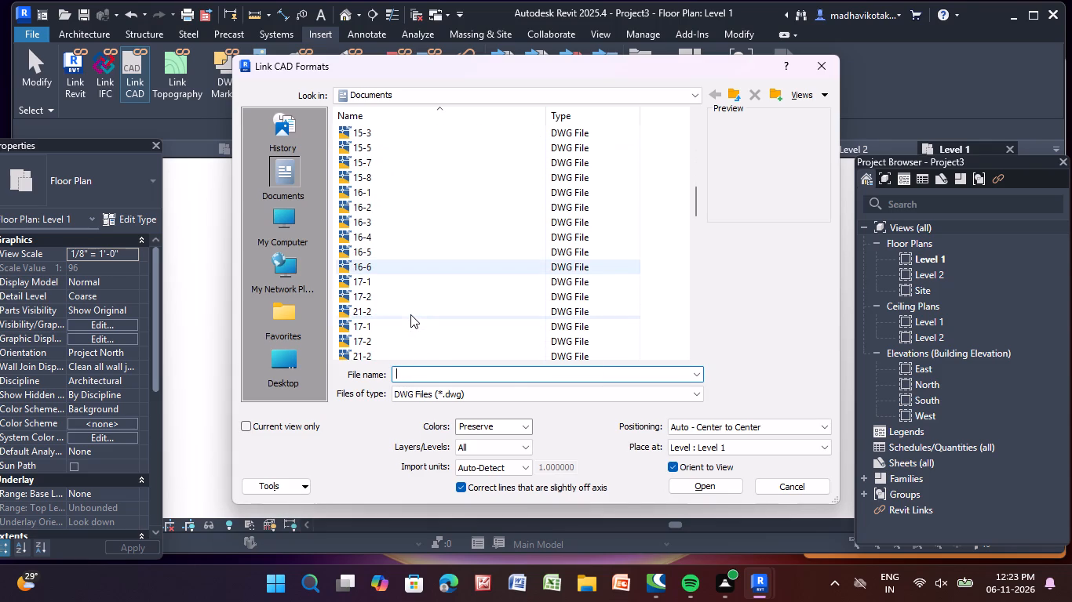
{"action": "scroll", "coordinate": [410, 312], "scroll_direction": "down", "scroll_amount": 6}
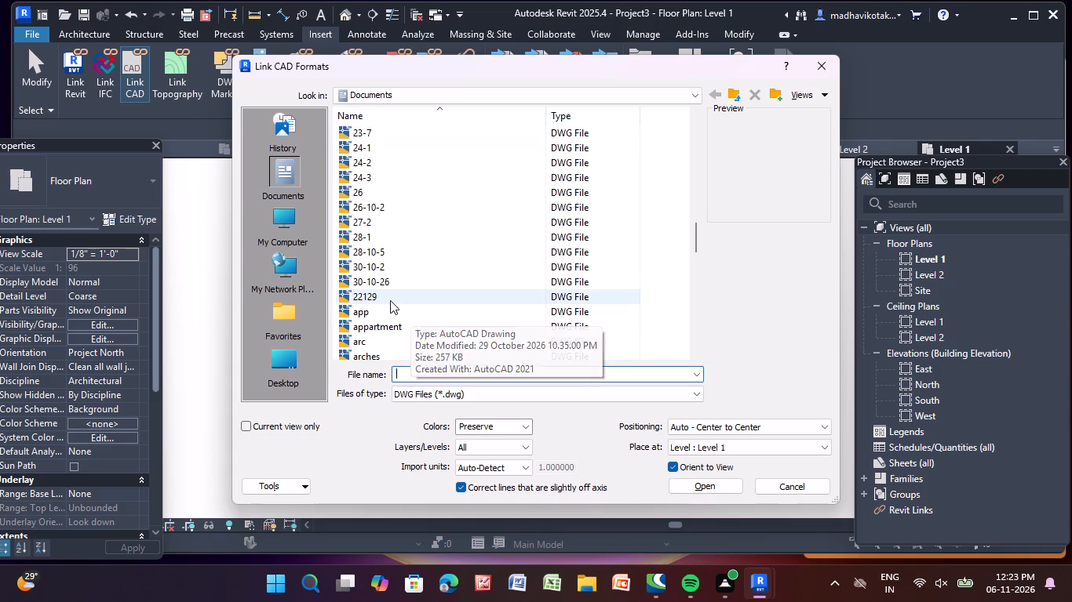
{"action": "left_click", "coordinate": [392, 286]}
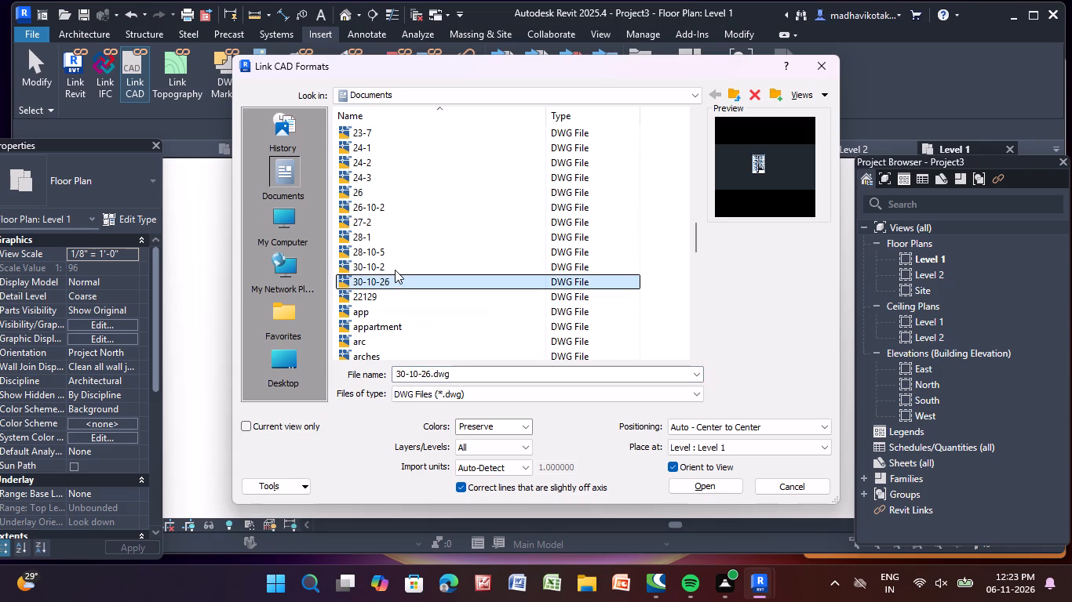
{"action": "left_click", "coordinate": [395, 266]}
{"action": "left_click", "coordinate": [388, 251]}
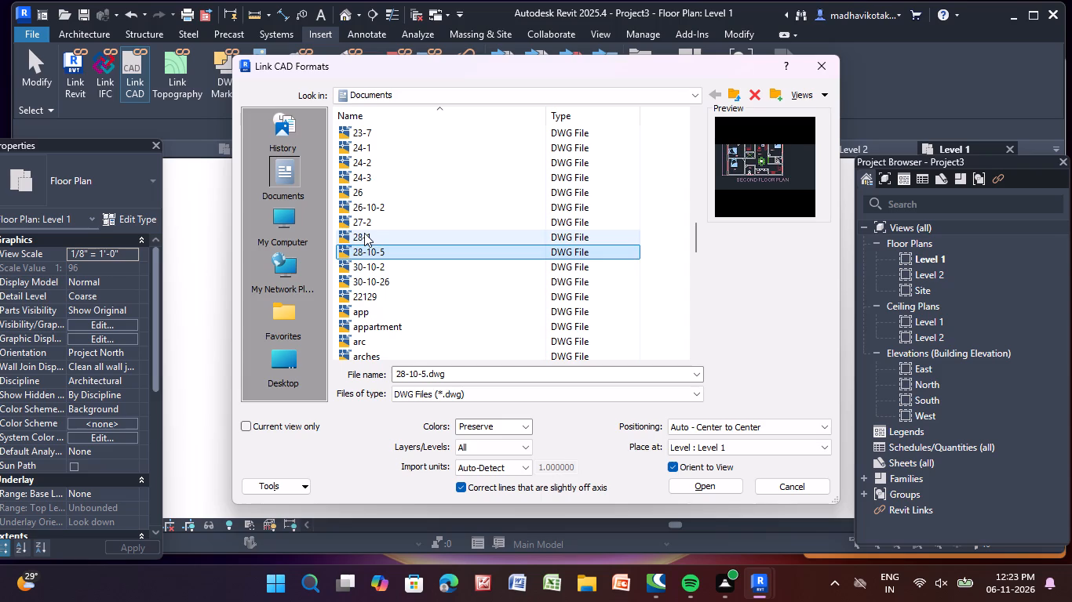
{"action": "left_click", "coordinate": [363, 233]}
{"action": "scroll", "coordinate": [376, 225], "scroll_direction": "up", "scroll_amount": 2}
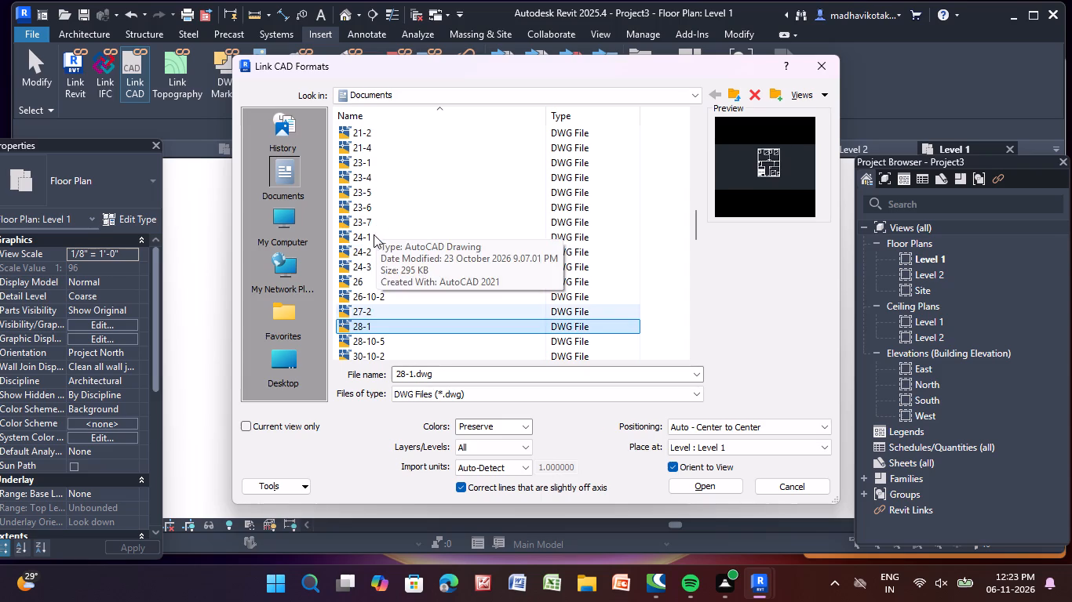
{"action": "left_click", "coordinate": [374, 312]}
{"action": "left_click", "coordinate": [379, 298]}
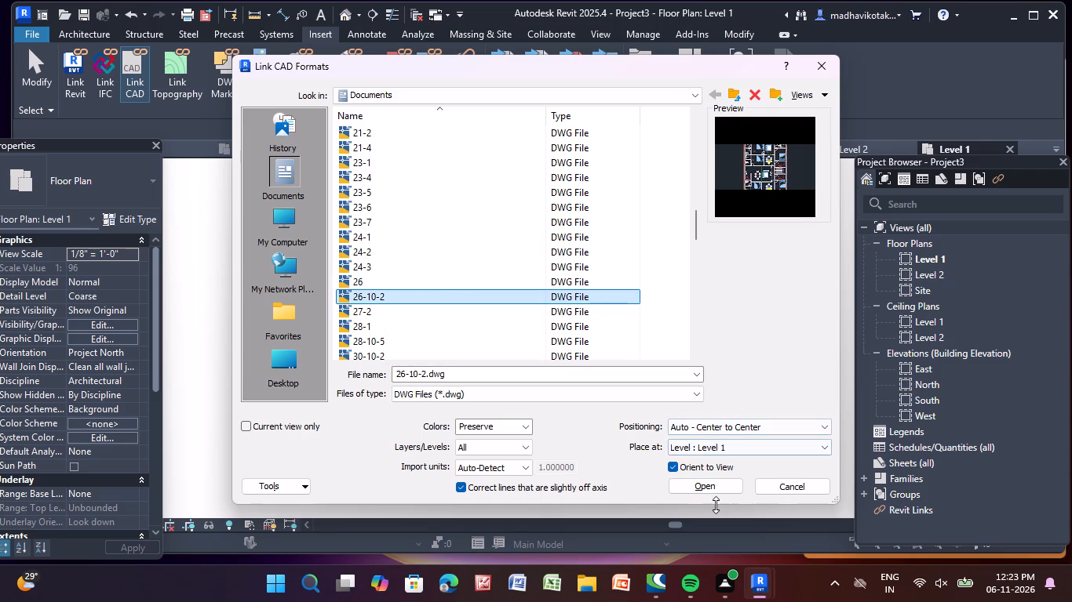
{"action": "left_click", "coordinate": [724, 487]}
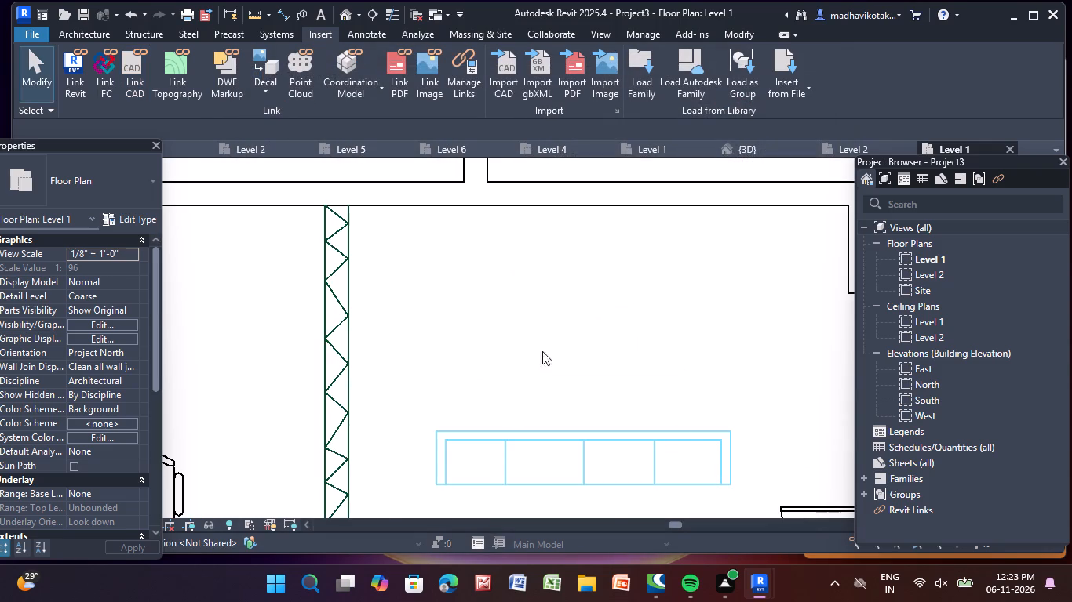
{"action": "scroll", "coordinate": [472, 307], "scroll_direction": "down", "scroll_amount": 18}
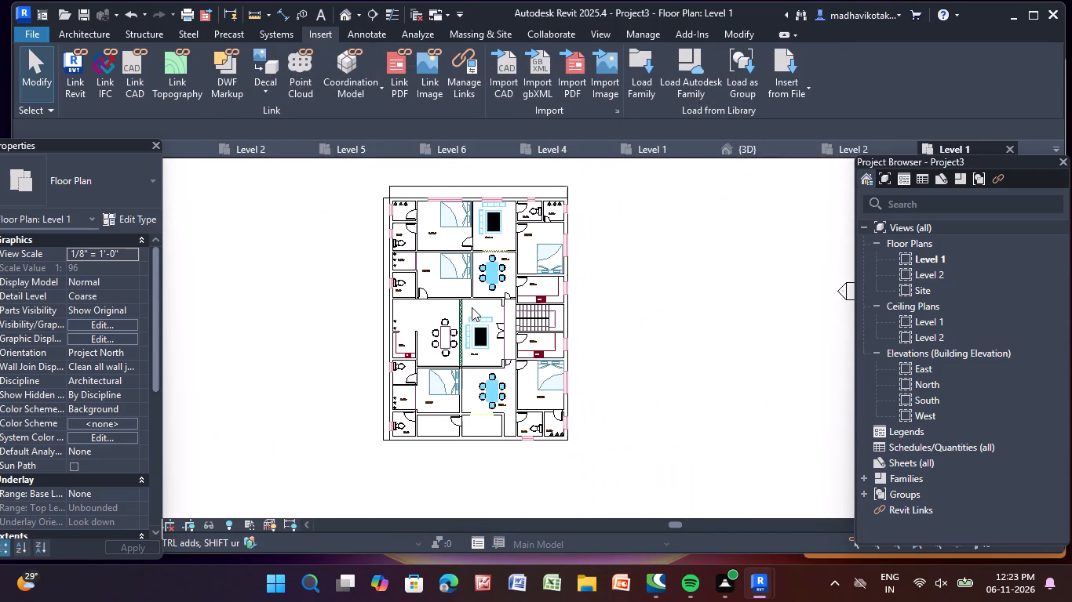
{"action": "middle_click_drag", "start_coordinate": [472, 307], "coordinate": [467, 328]}
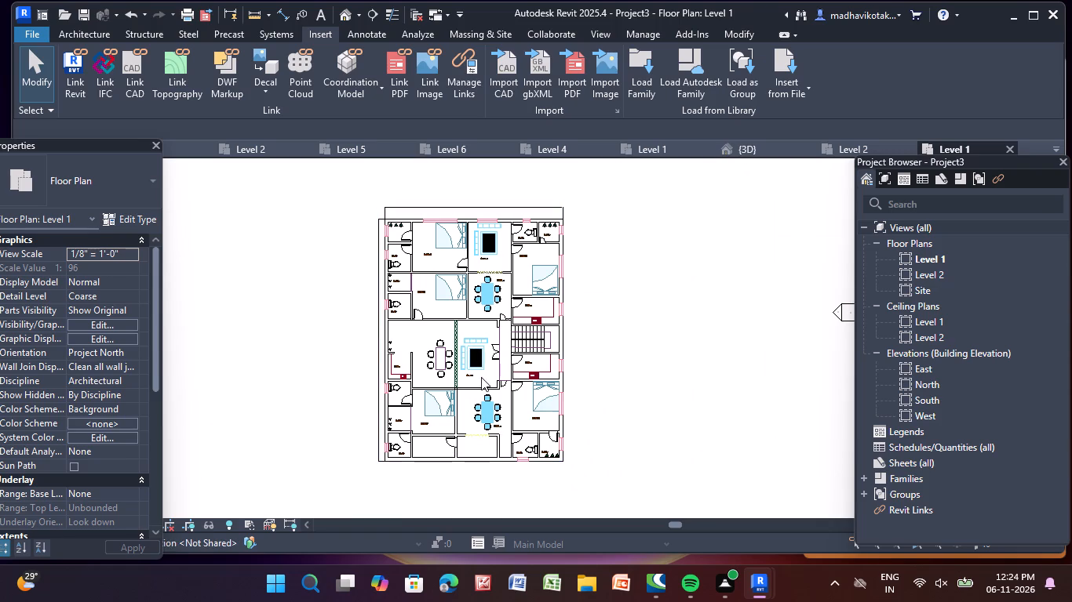
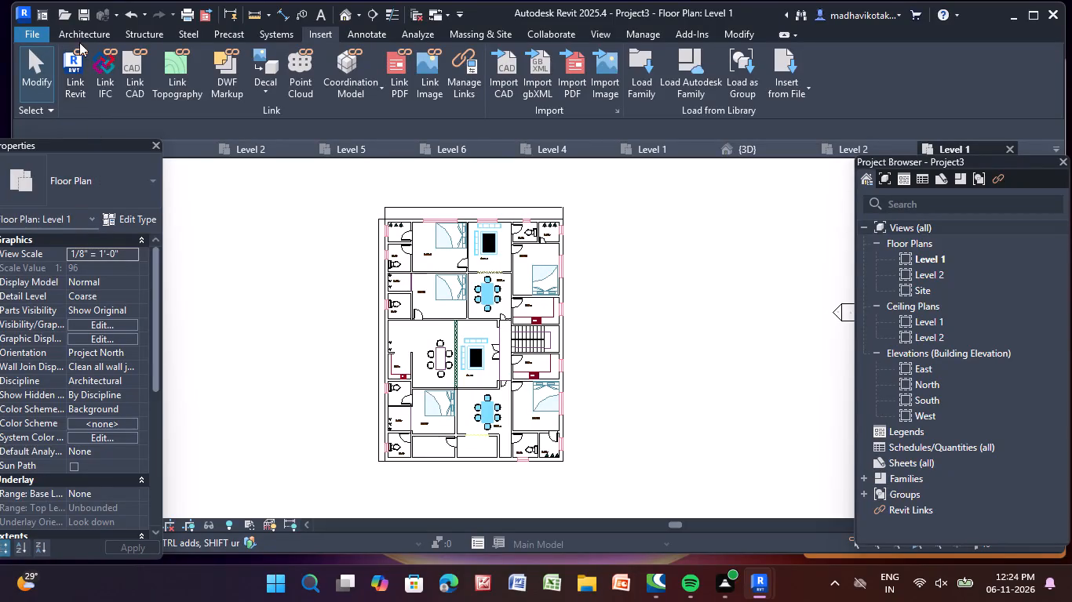
Start the Wall tool and duplicate the Generic - 8" basic wall type as Generic - 9".
{"action": "left_click_drag", "start_coordinate": [85, 37], "coordinate": [97, 16]}
{"action": "left_click", "coordinate": [72, 64]}
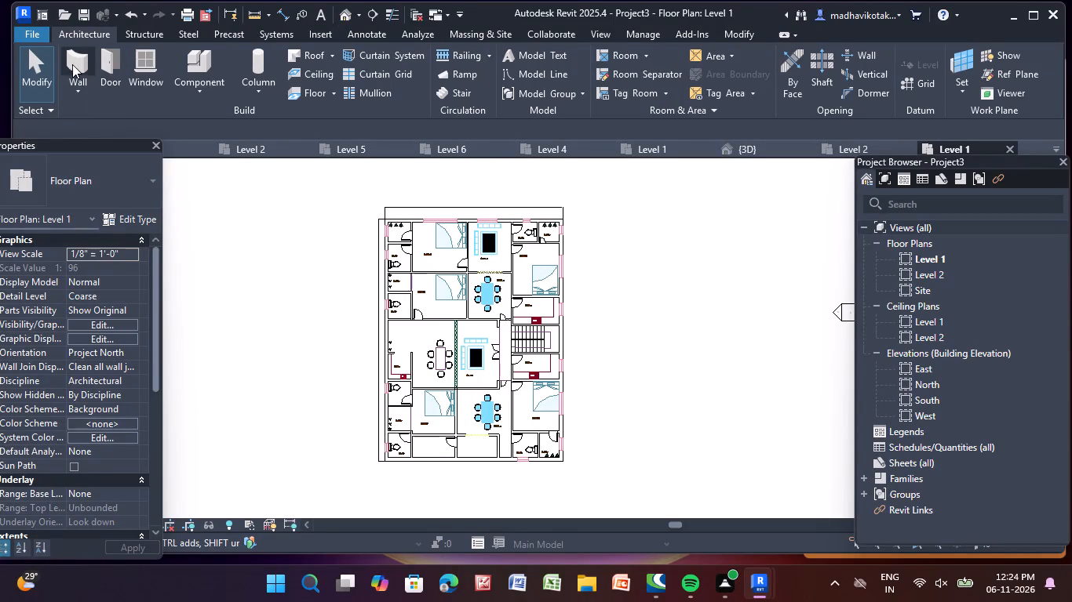
{"action": "left_click", "coordinate": [137, 217]}
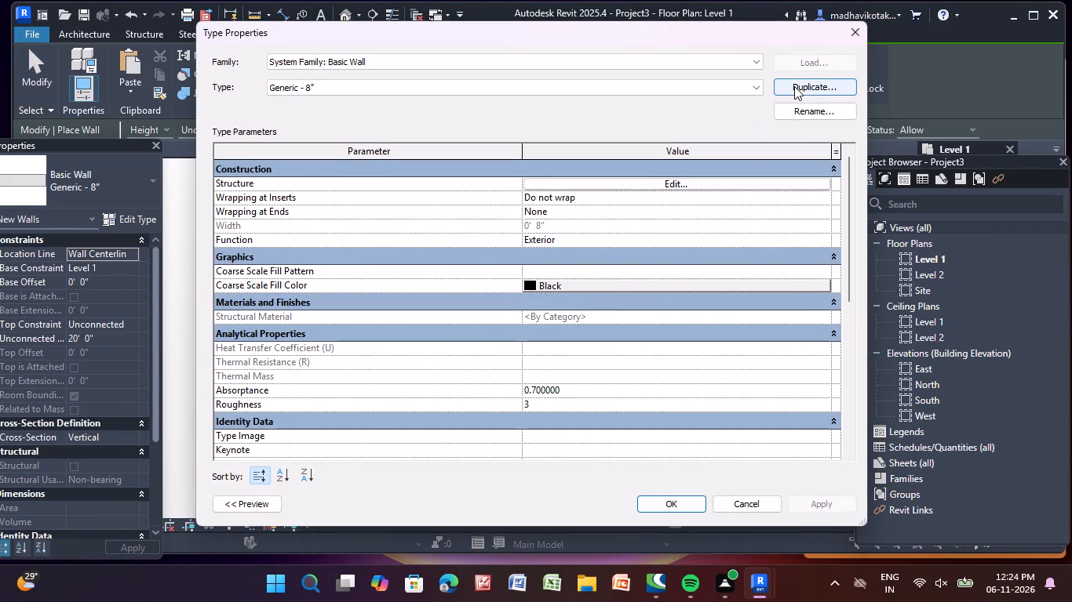
{"action": "left_click", "coordinate": [794, 86]}
{"action": "left_click", "coordinate": [525, 270]}
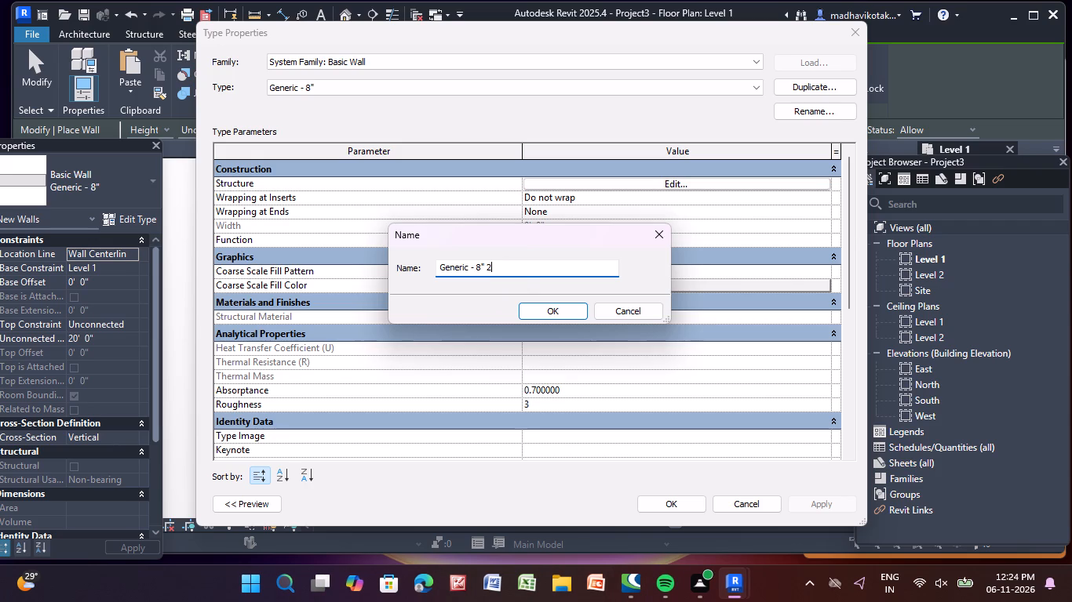
{"action": "key", "text": "BackSpace"}
{"action": "key", "text": "BackSpace"}
{"action": "key", "text": "BackSpace"}
{"action": "key", "text": "BackSpace"}
{"action": "type", "text": "9\""}
{"action": "key", "text": "Return"}
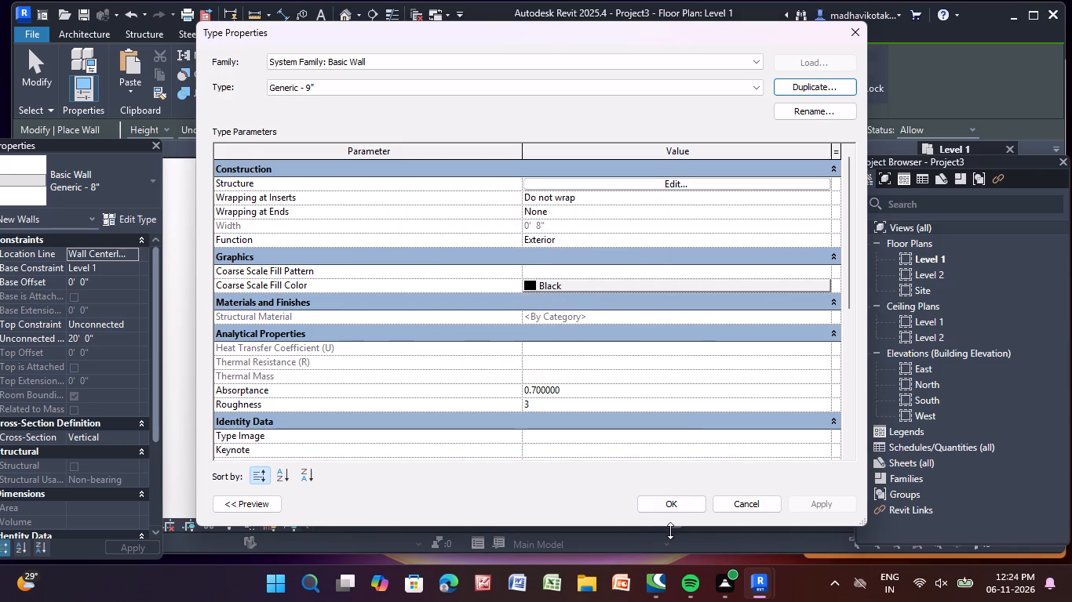
{"action": "left_click", "coordinate": [679, 503]}
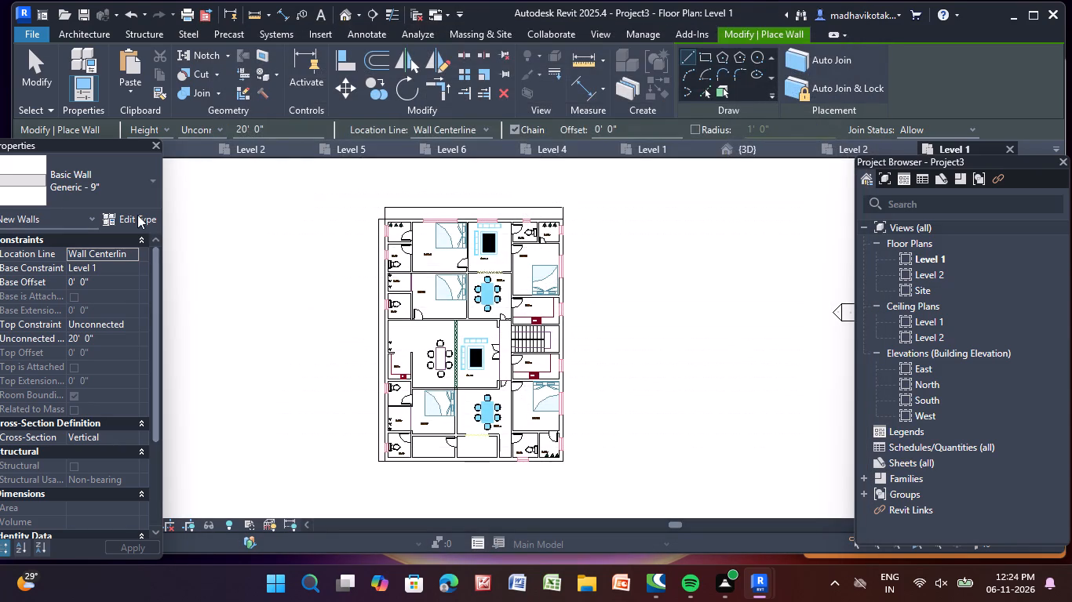
Duplicate the Generic - 9" wall type as a new type named Generic - 4.5".
{"action": "left_click", "coordinate": [137, 215]}
{"action": "left_click", "coordinate": [797, 85]}
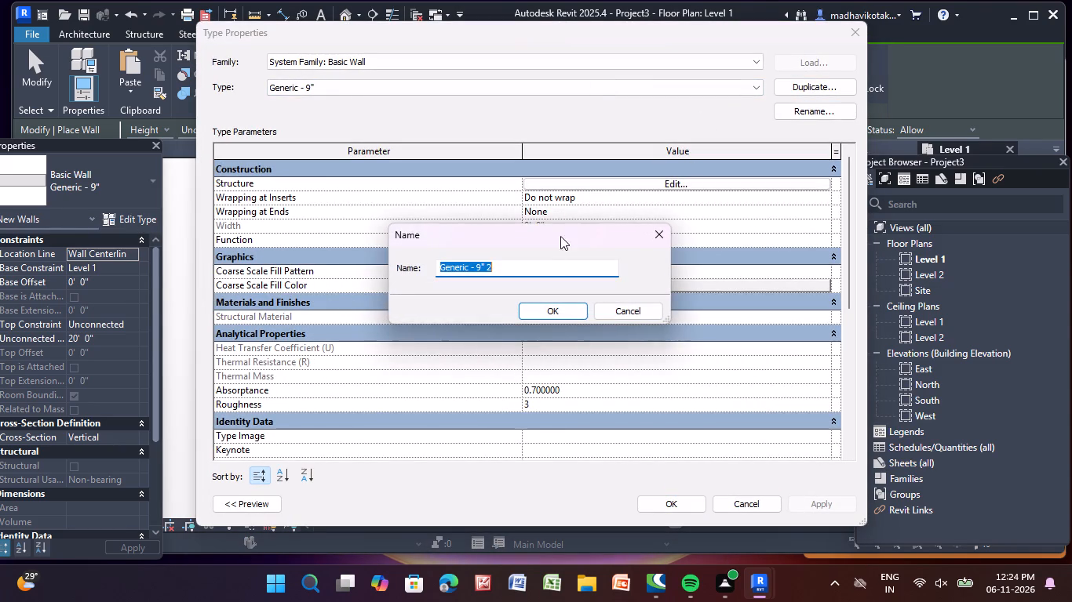
{"action": "left_click", "coordinate": [518, 270]}
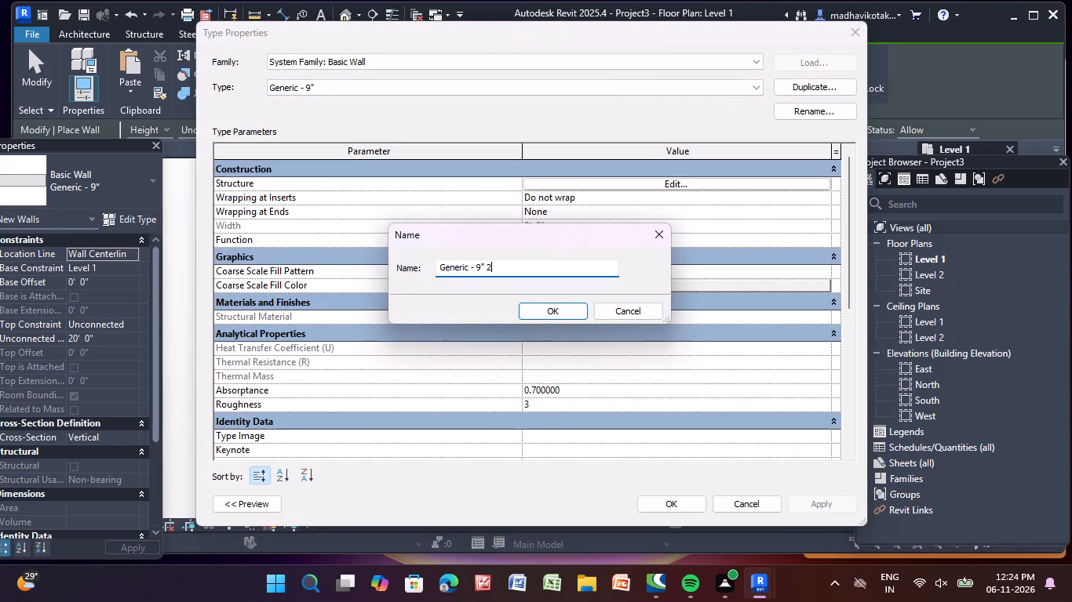
{"action": "key", "text": "BackSpace"}
{"action": "key", "text": "BackSpace"}
{"action": "key", "text": "BackSpace"}
{"action": "key", "text": "BackSpace"}
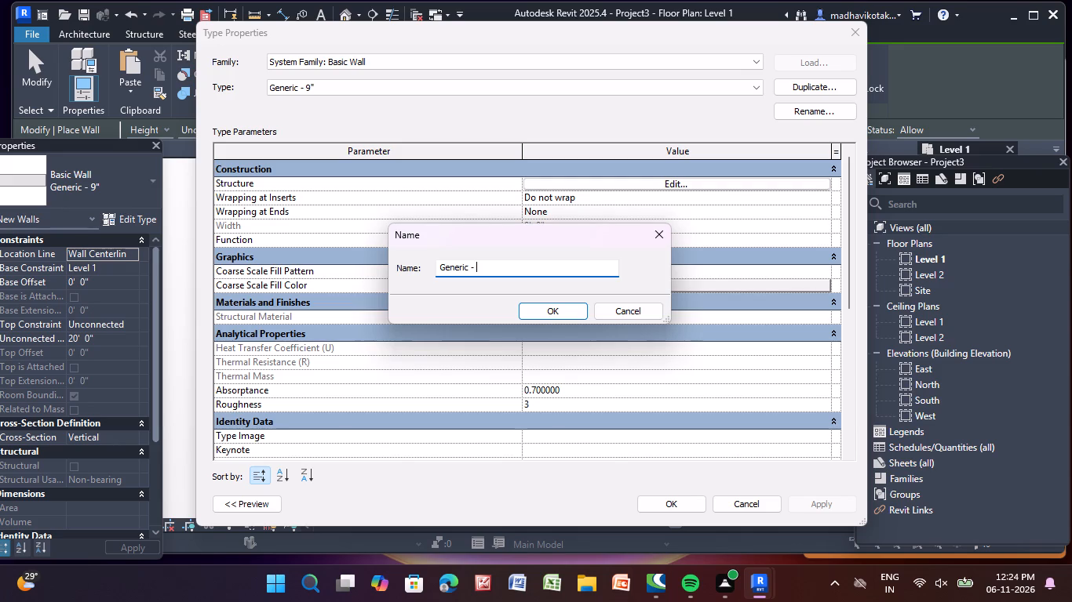
{"action": "type", "text": "4.5"}
{"action": "key", "text": "shift+quotedbl"}
{"action": "key", "text": "Return"}
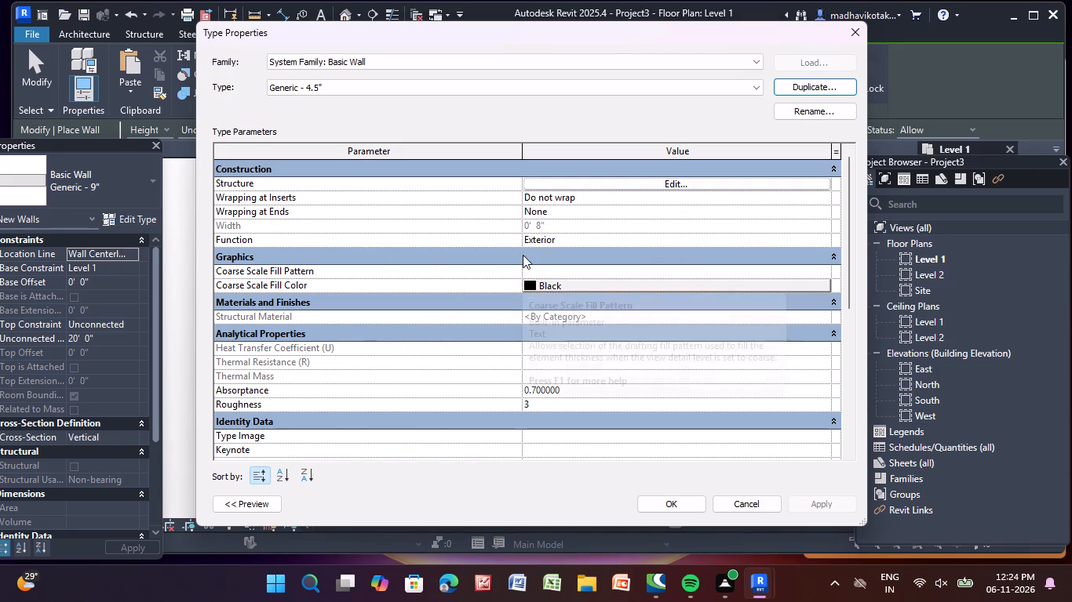
{"action": "left_click", "coordinate": [688, 510]}
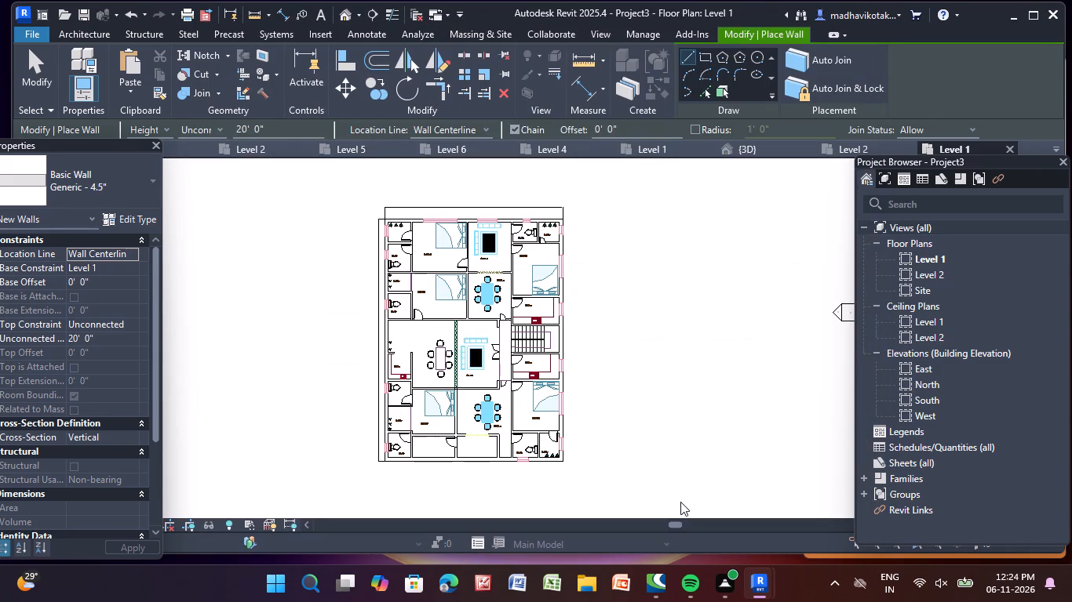
Draw the full-length north exterior wall with type Generic - 9", tracing the CAD plan from its northwest corner to its northeast corner.
{"action": "left_click", "coordinate": [113, 187]}
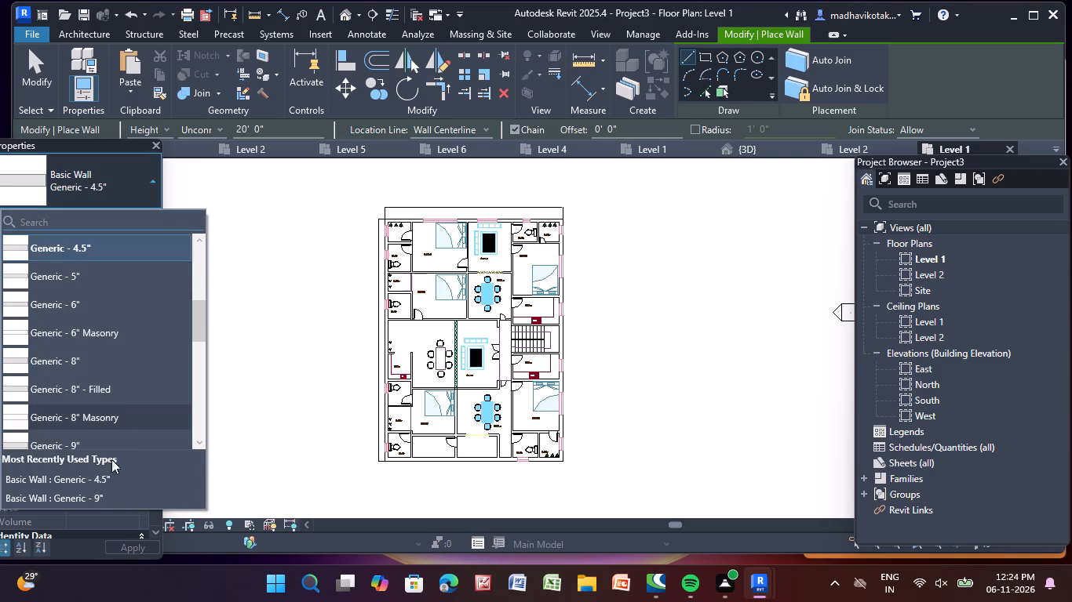
{"action": "left_click", "coordinate": [111, 503]}
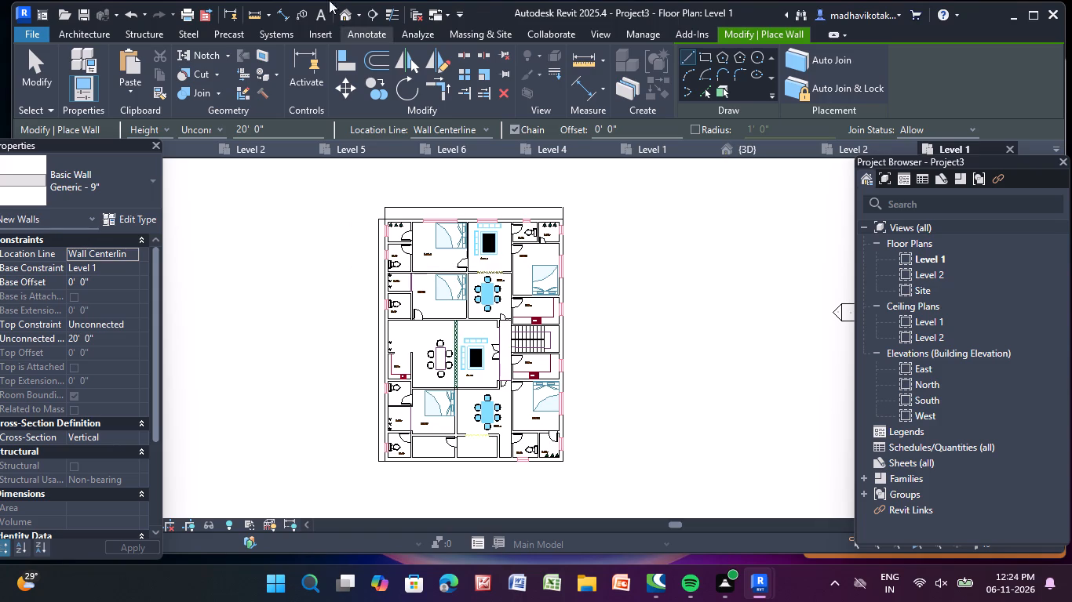
{"action": "scroll", "coordinate": [397, 209], "scroll_direction": "up", "scroll_amount": 10}
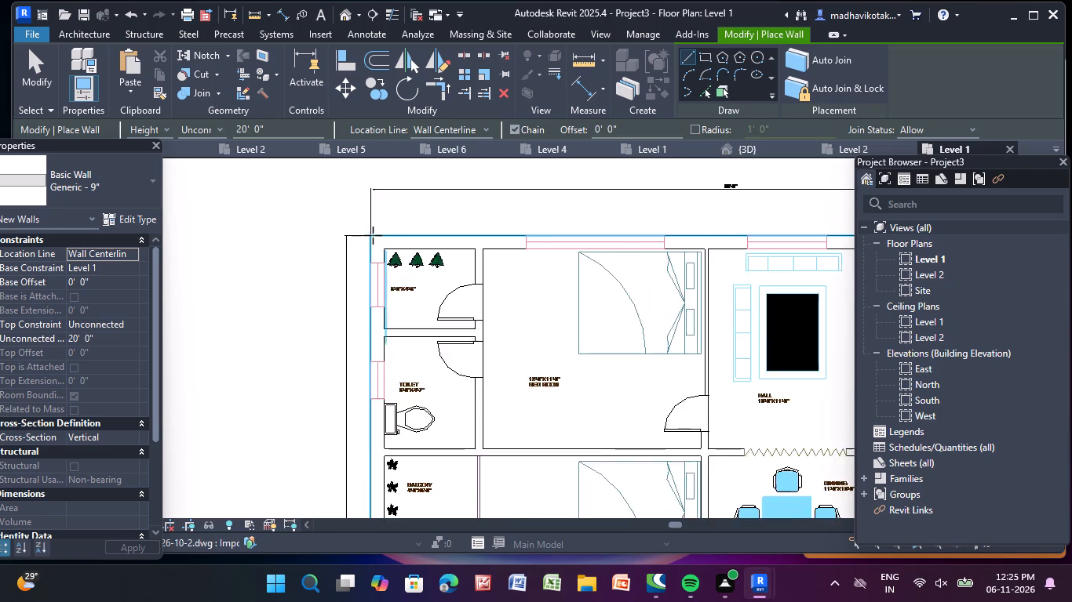
{"action": "scroll", "coordinate": [373, 235], "scroll_direction": "up", "scroll_amount": 5}
{"action": "left_click", "coordinate": [367, 230]}
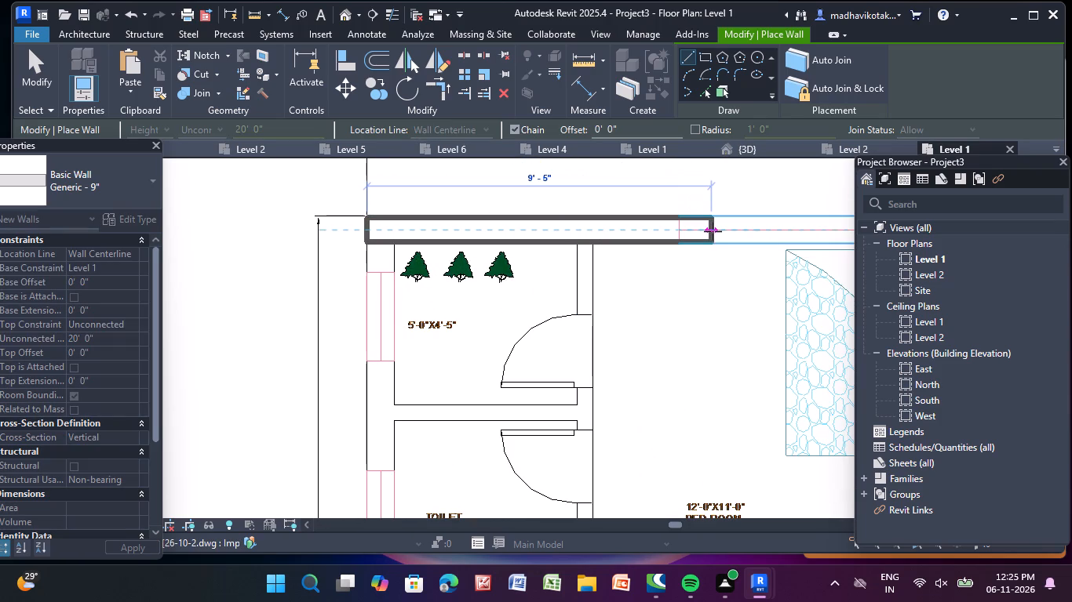
{"action": "scroll", "coordinate": [712, 229], "scroll_direction": "down", "scroll_amount": 3}
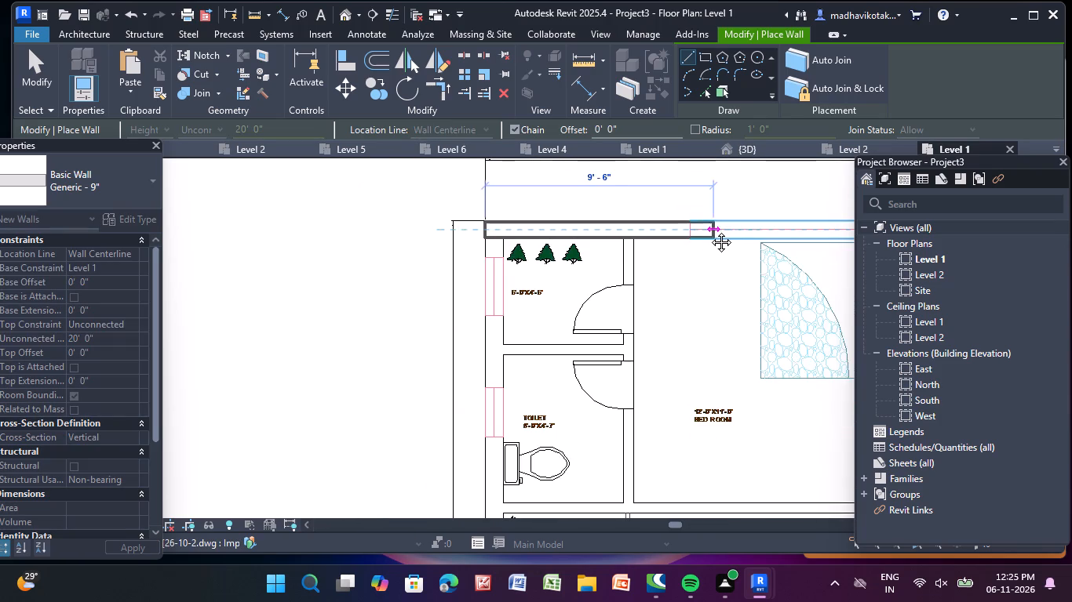
{"action": "middle_click_drag", "start_coordinate": [709, 230], "coordinate": [199, 364]}
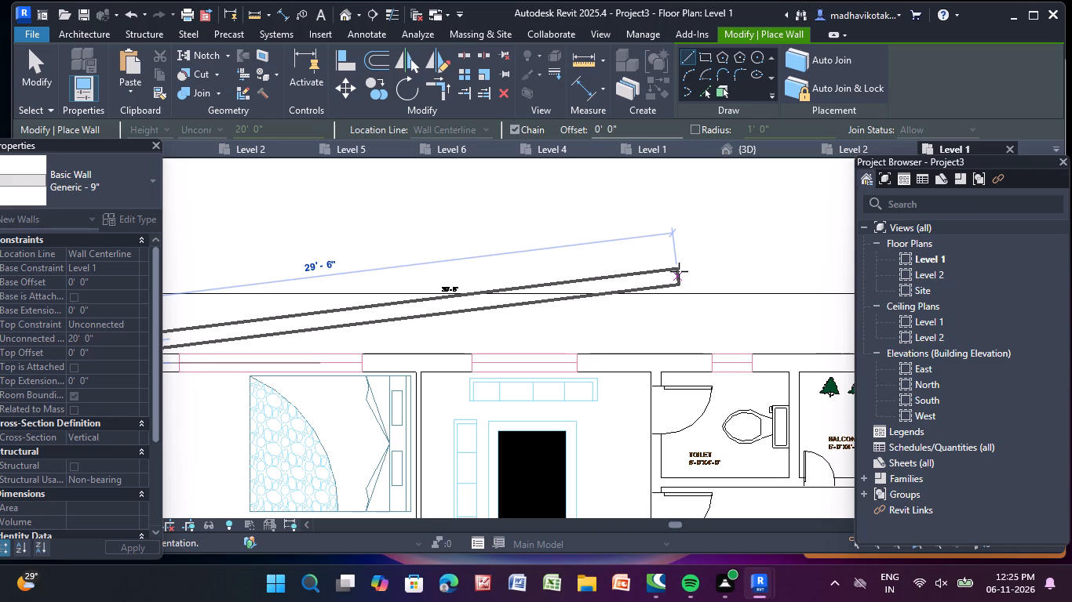
{"action": "scroll", "coordinate": [721, 387], "scroll_direction": "down", "scroll_amount": 5}
{"action": "middle_click_drag", "start_coordinate": [714, 385], "coordinate": [709, 384]}
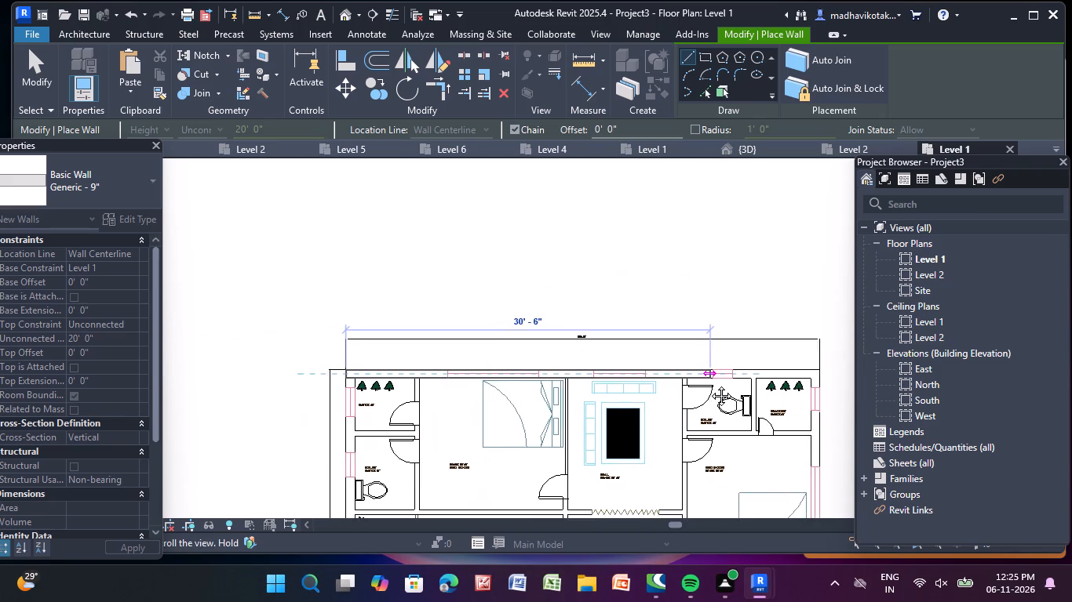
{"action": "middle_click_drag", "start_coordinate": [709, 384], "coordinate": [512, 386]}
{"action": "scroll", "coordinate": [618, 364], "scroll_direction": "up", "scroll_amount": 2}
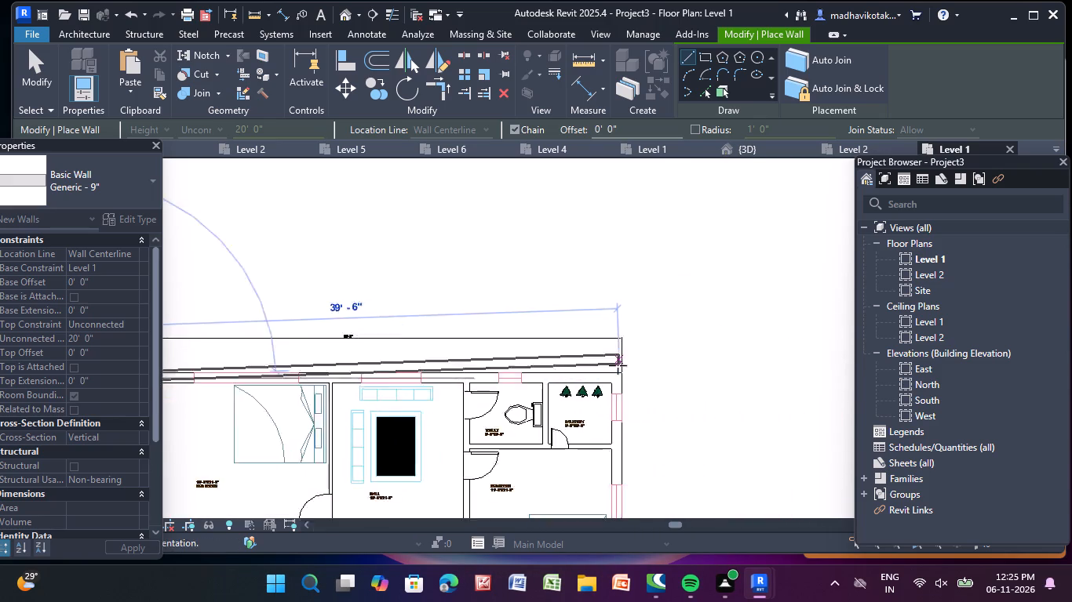
{"action": "scroll", "coordinate": [618, 365], "scroll_direction": "up", "scroll_amount": 6}
{"action": "left_click", "coordinate": [630, 386]}
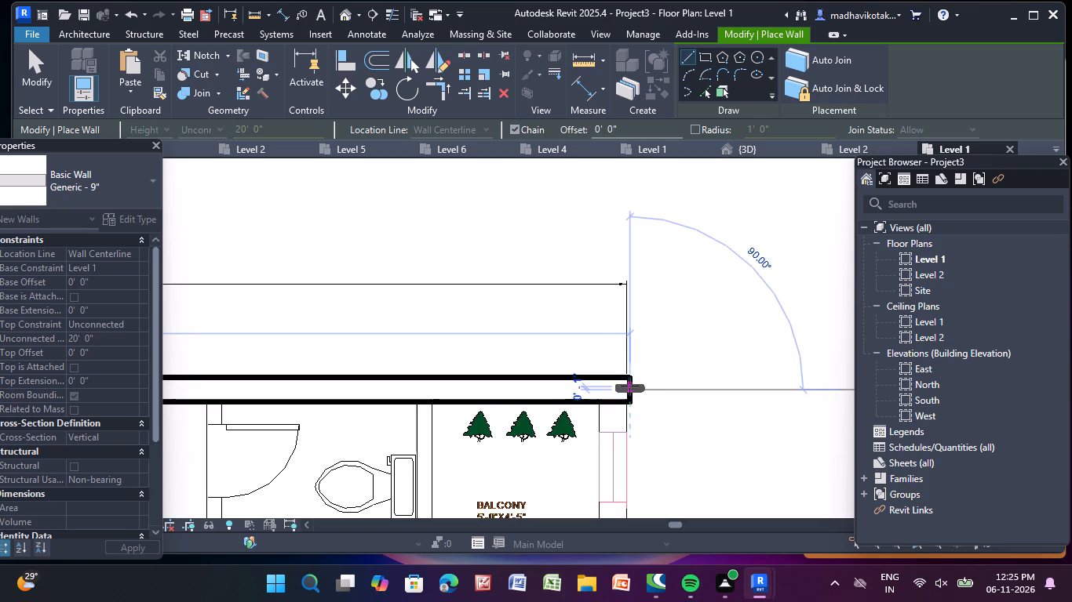
{"action": "key", "text": "Escape"}
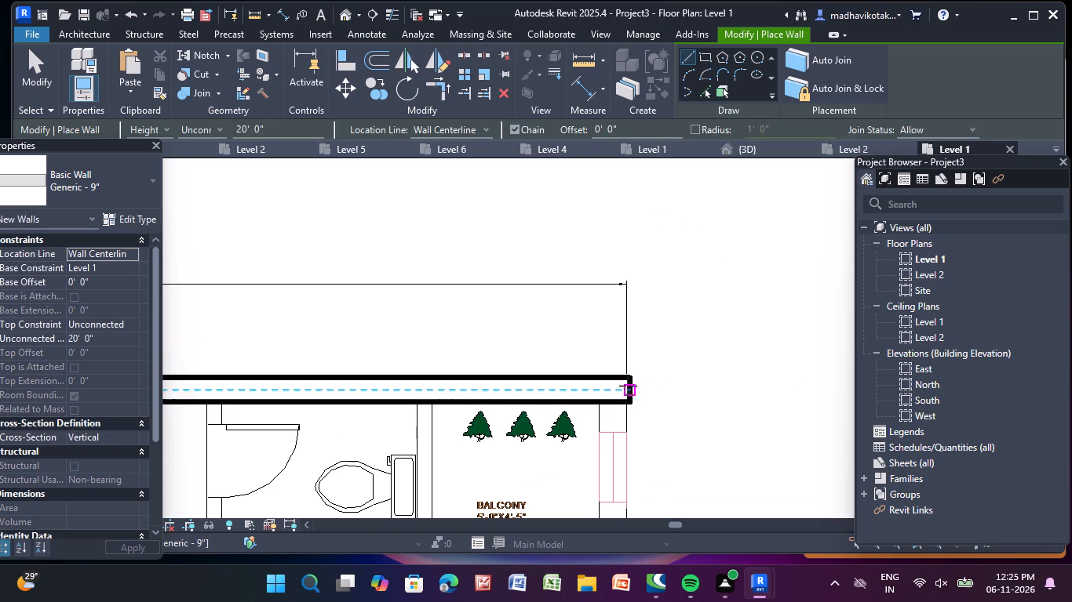
Draw the east exterior Generic - 9" wall from the north wall's underside down to the staircase's upper wall line.
{"action": "left_click", "coordinate": [614, 405]}
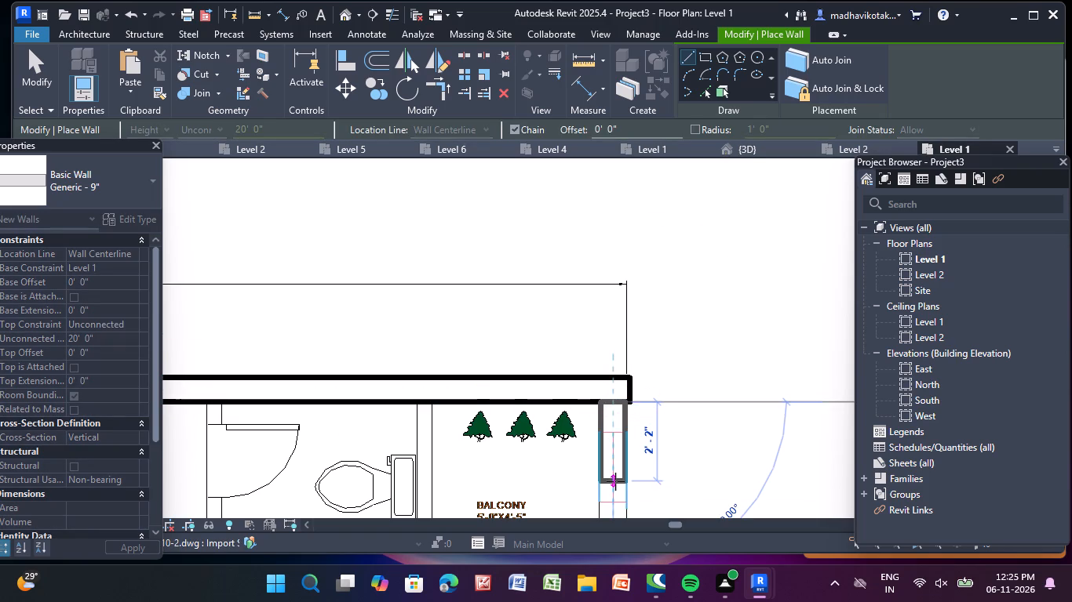
{"action": "scroll", "coordinate": [615, 481], "scroll_direction": "down", "scroll_amount": 3}
{"action": "middle_click_drag", "start_coordinate": [615, 481], "coordinate": [535, 137]}
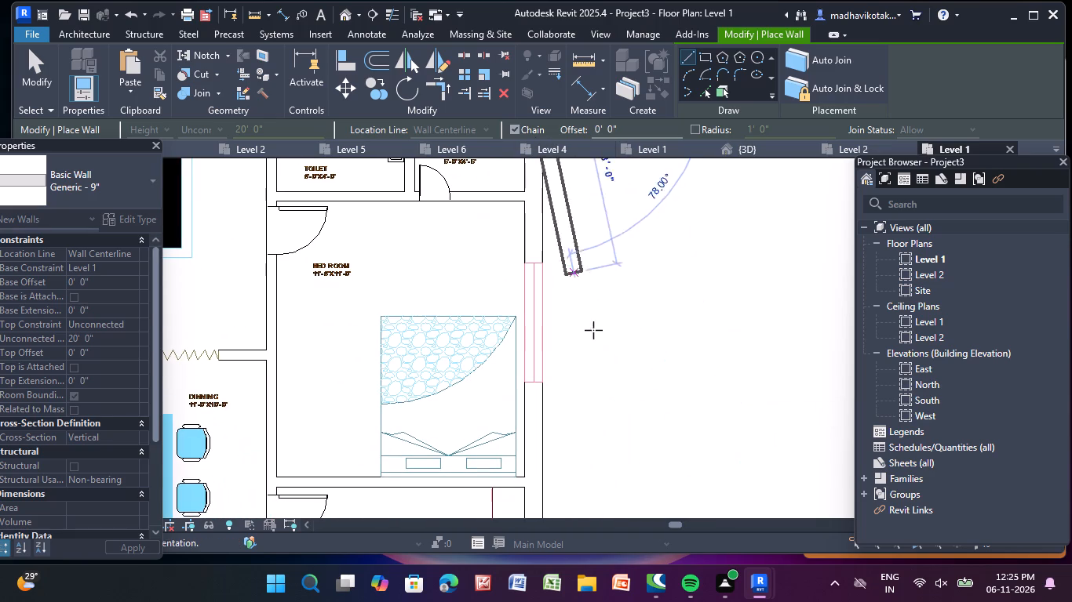
{"action": "scroll", "coordinate": [534, 462], "scroll_direction": "down", "scroll_amount": 4}
{"action": "middle_click_drag", "start_coordinate": [533, 463], "coordinate": [536, 437]}
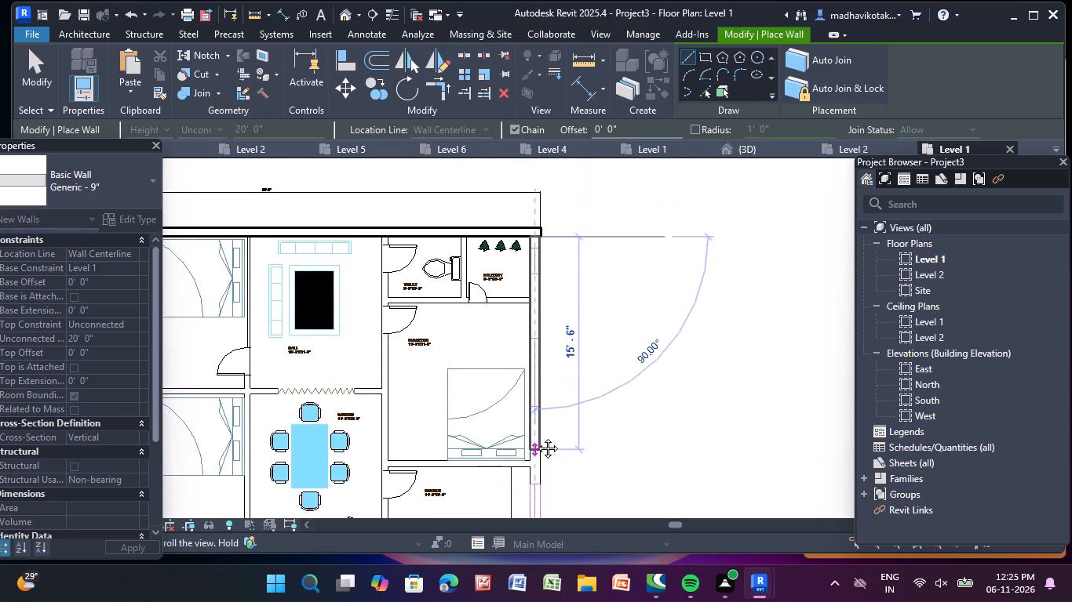
{"action": "middle_click_drag", "start_coordinate": [536, 437], "coordinate": [471, 212]}
{"action": "scroll", "coordinate": [478, 354], "scroll_direction": "up", "scroll_amount": 8}
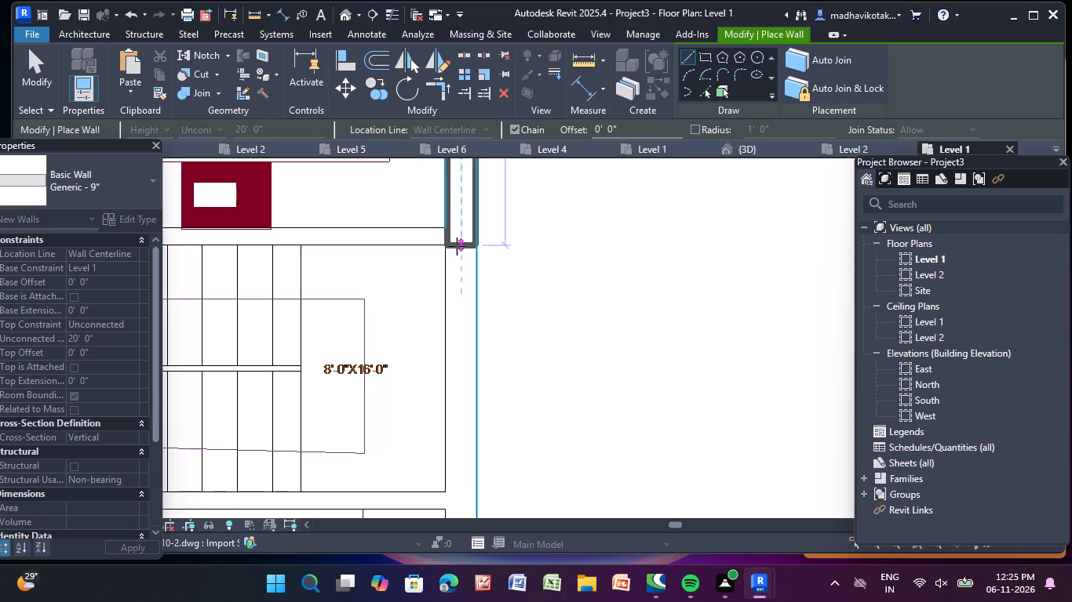
{"action": "middle_click", "coordinate": [457, 246]}
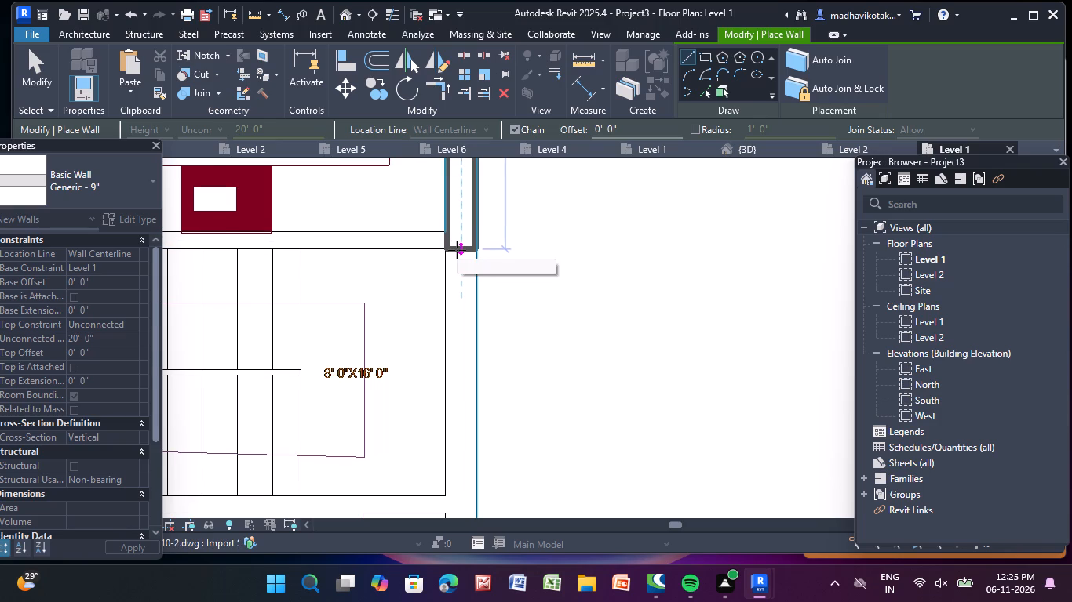
{"action": "scroll", "coordinate": [461, 236], "scroll_direction": "up", "scroll_amount": 5}
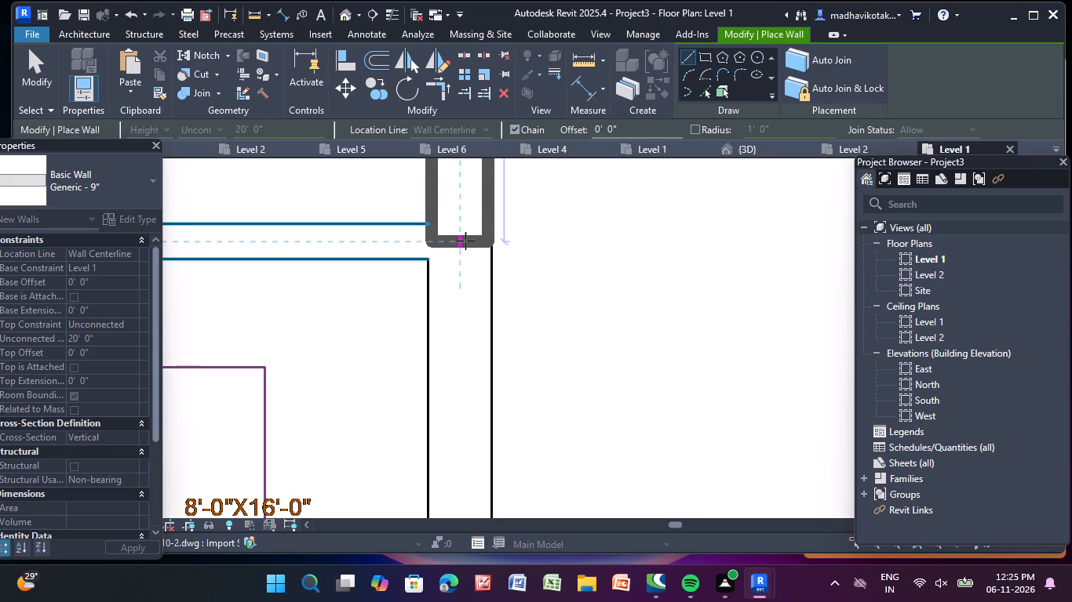
{"action": "left_click", "coordinate": [460, 257]}
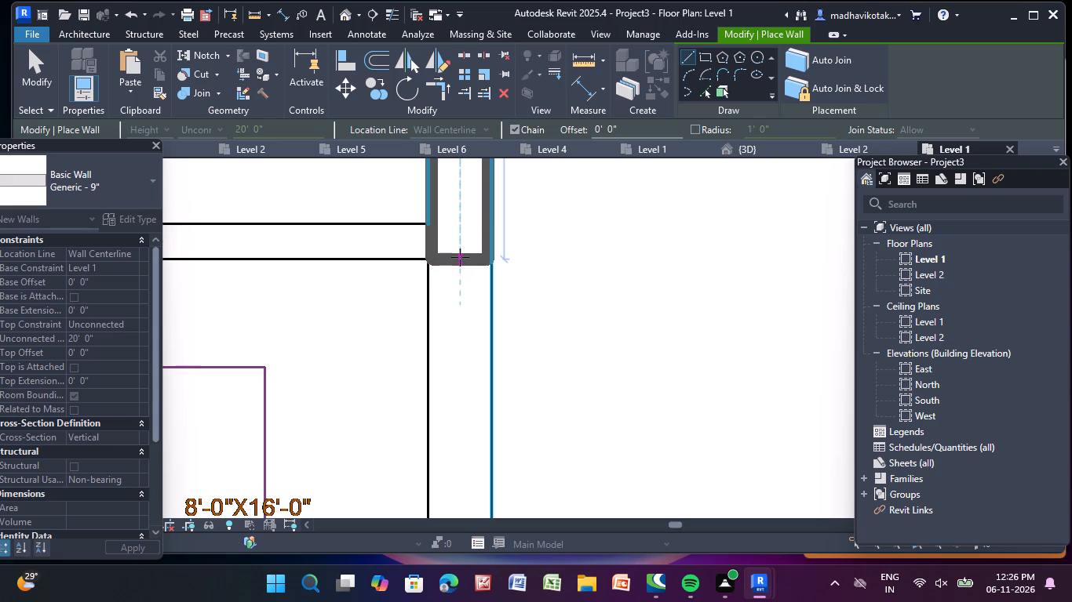
{"action": "key", "text": "Escape"}
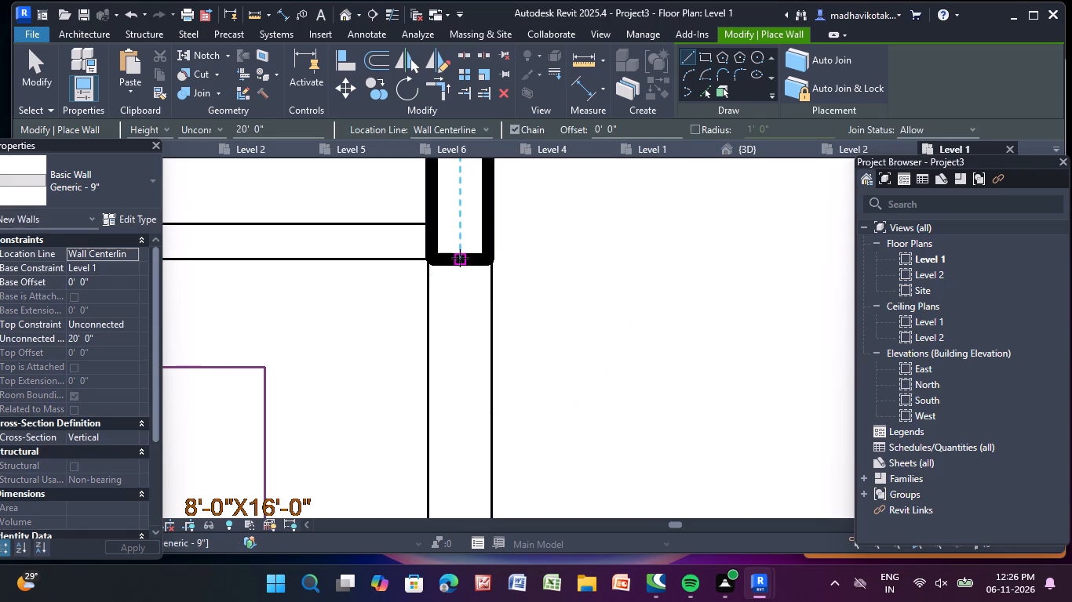
Draw the lower east exterior Generic - 9" wall from the line between staircase and kitchen down to the plan's southeast corner.
{"action": "scroll", "coordinate": [460, 259], "scroll_direction": "down", "scroll_amount": 3}
{"action": "scroll", "coordinate": [483, 425], "scroll_direction": "down", "scroll_amount": 6}
{"action": "middle_click_drag", "start_coordinate": [472, 425], "coordinate": [474, 216]}
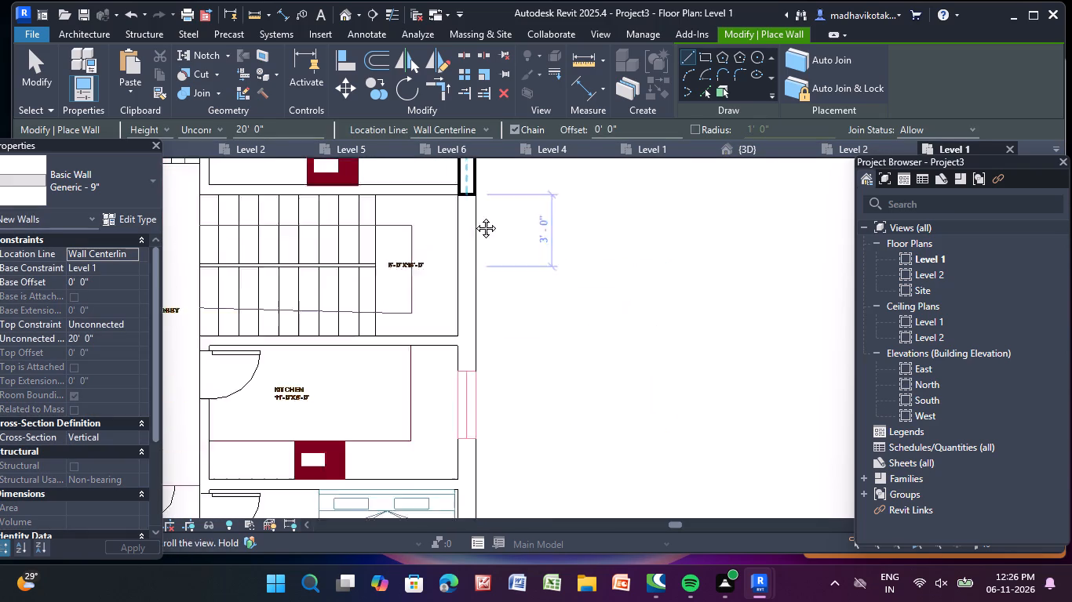
{"action": "middle_click_drag", "start_coordinate": [474, 216], "coordinate": [465, 18]}
{"action": "middle_click_drag", "start_coordinate": [479, 269], "coordinate": [430, 448]}
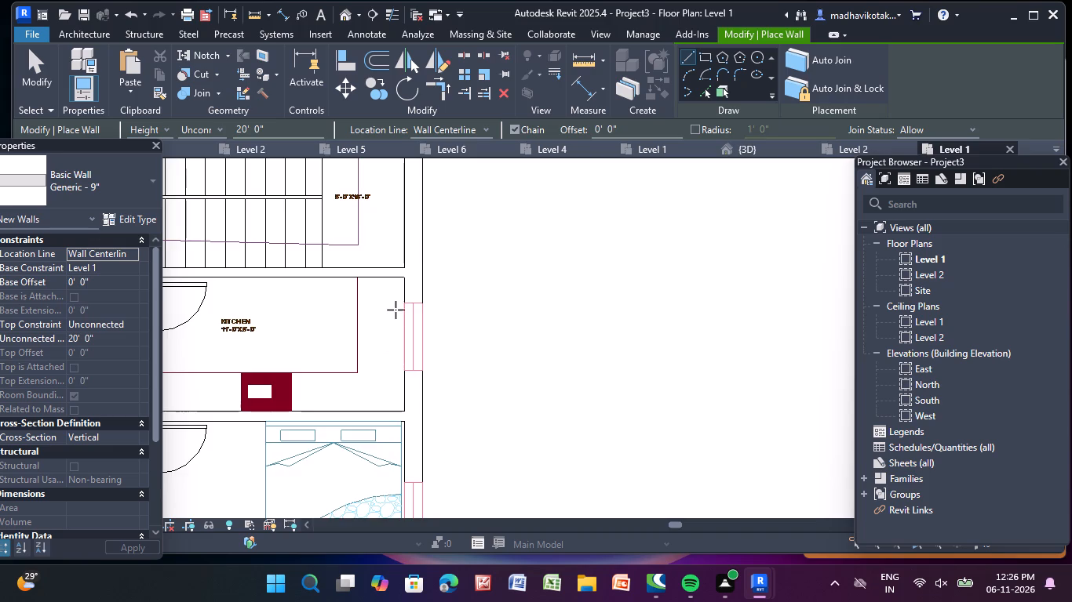
{"action": "scroll", "coordinate": [399, 296], "scroll_direction": "up", "scroll_amount": 4}
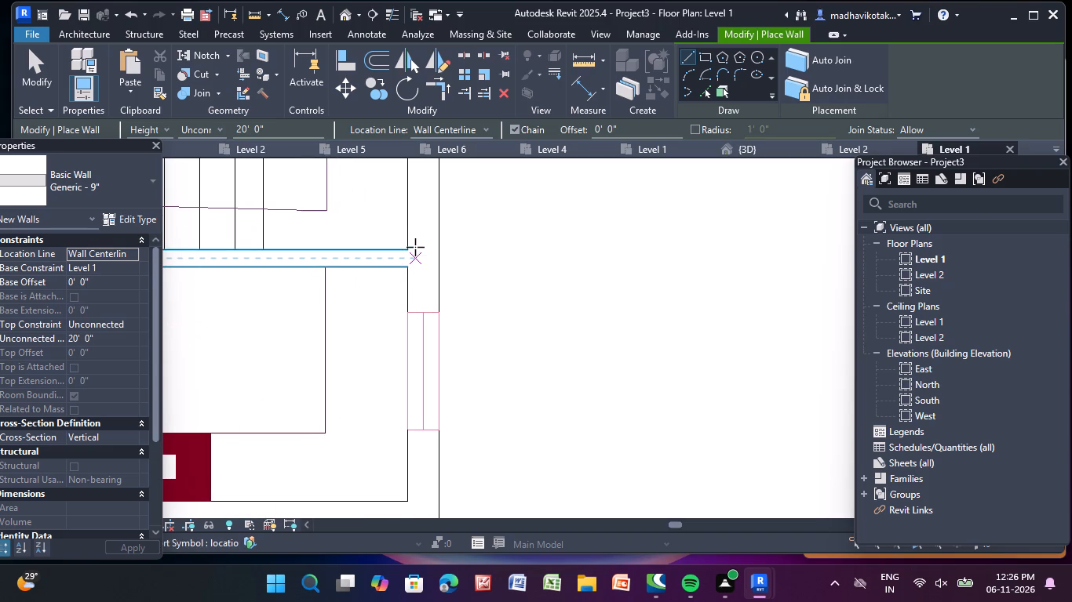
{"action": "scroll", "coordinate": [415, 248], "scroll_direction": "up", "scroll_amount": 3}
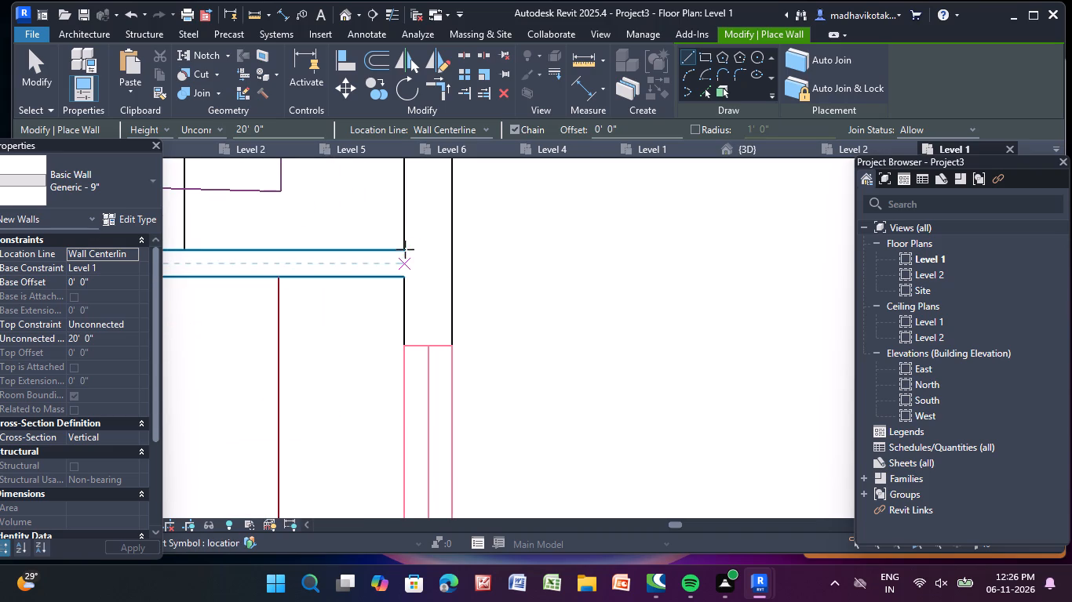
{"action": "left_click", "coordinate": [406, 248]}
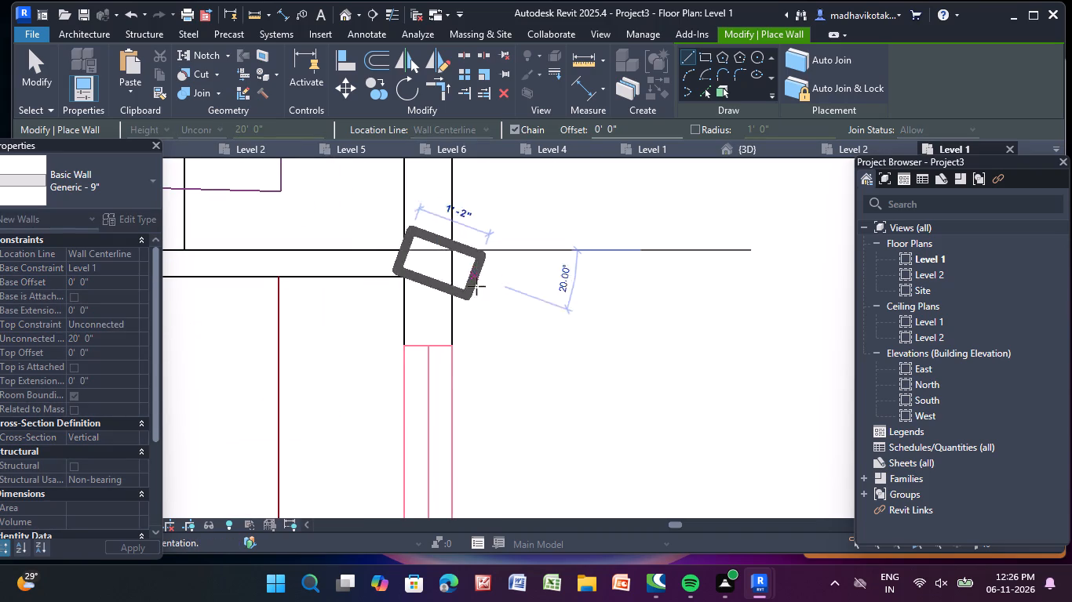
{"action": "key", "text": "Escape"}
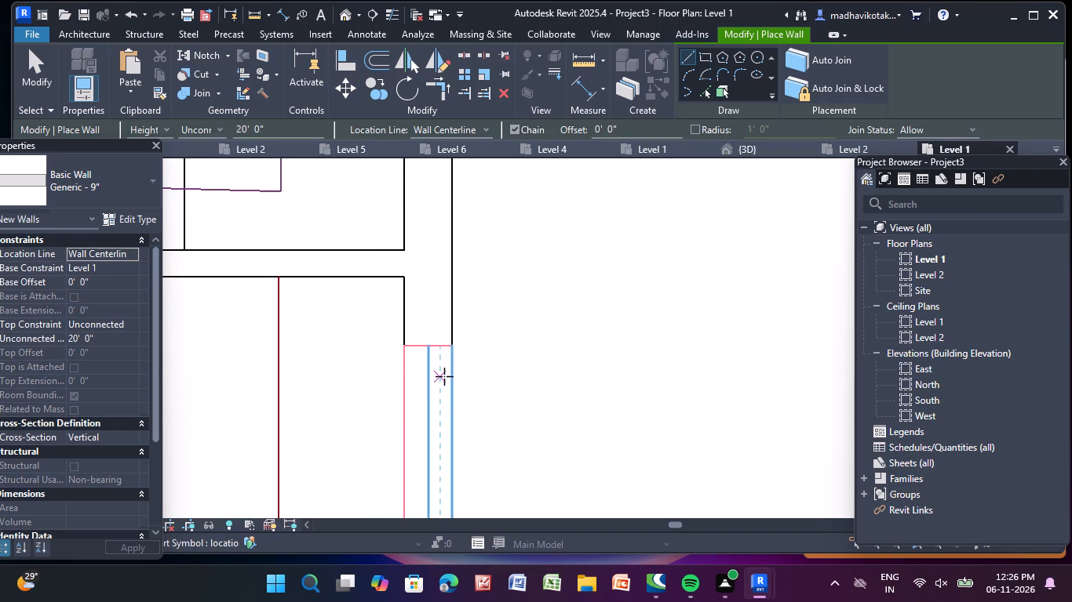
{"action": "left_click", "coordinate": [428, 246]}
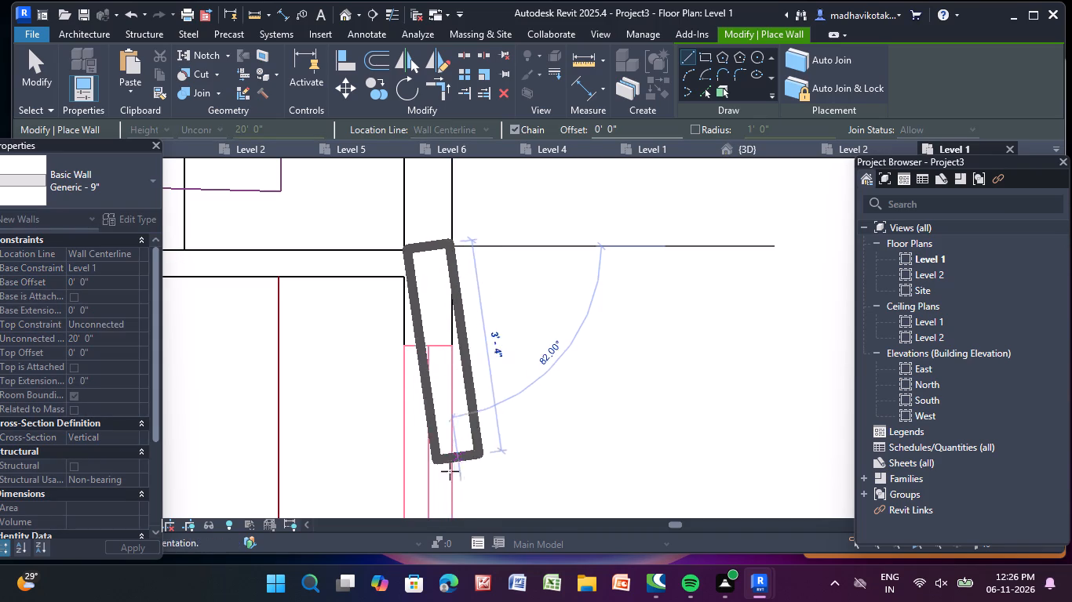
{"action": "scroll", "coordinate": [431, 498], "scroll_direction": "down", "scroll_amount": 3}
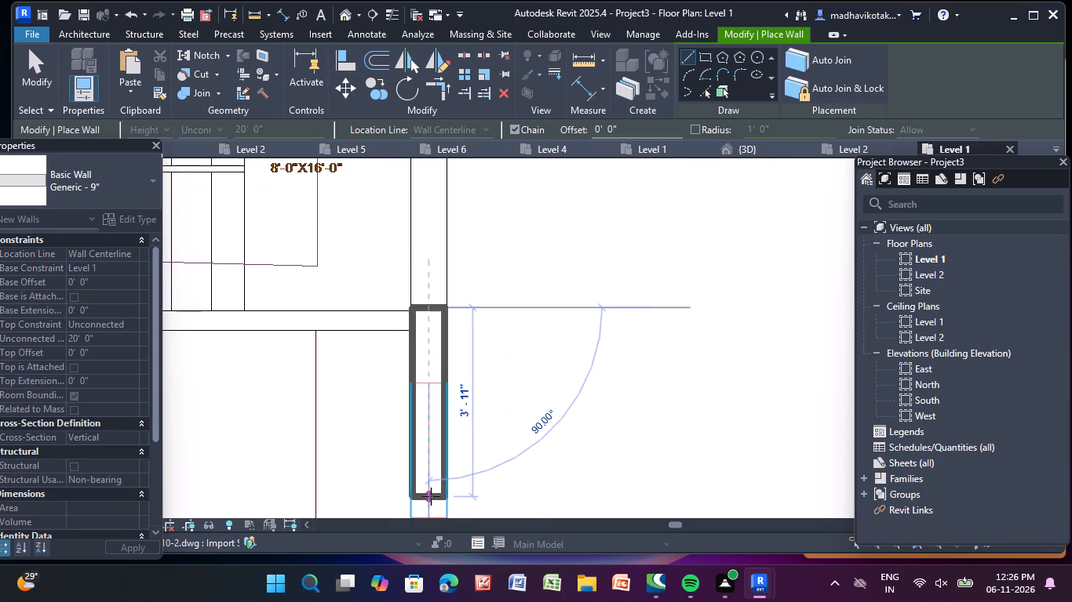
{"action": "middle_click_drag", "start_coordinate": [431, 496], "coordinate": [388, 160]}
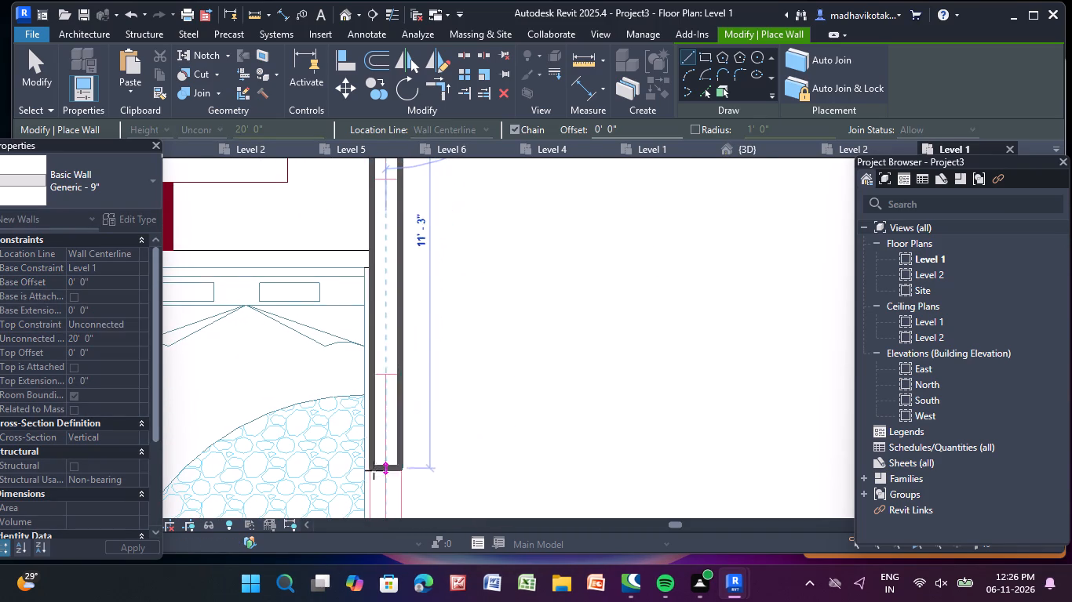
{"action": "scroll", "coordinate": [396, 491], "scroll_direction": "down", "scroll_amount": 5}
{"action": "middle_click_drag", "start_coordinate": [392, 491], "coordinate": [372, 208]}
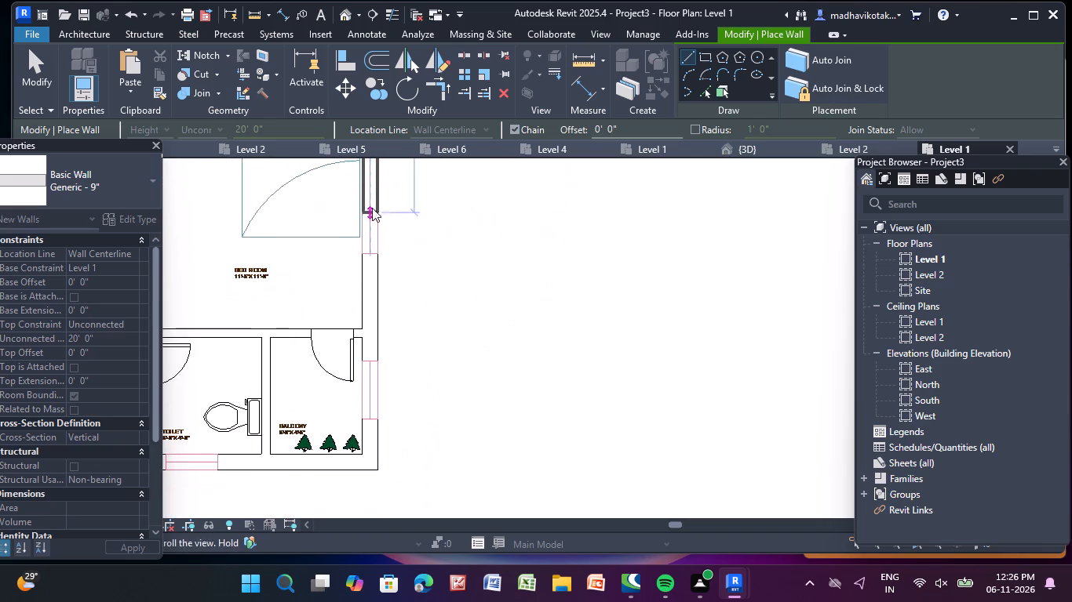
{"action": "scroll", "coordinate": [367, 468], "scroll_direction": "up", "scroll_amount": 7}
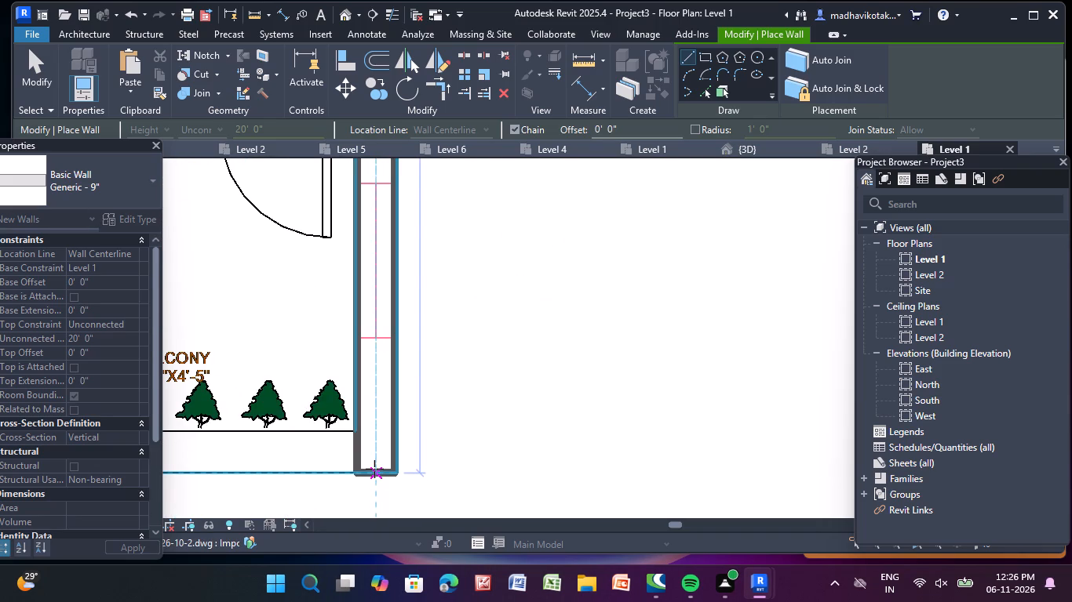
{"action": "left_click", "coordinate": [374, 469]}
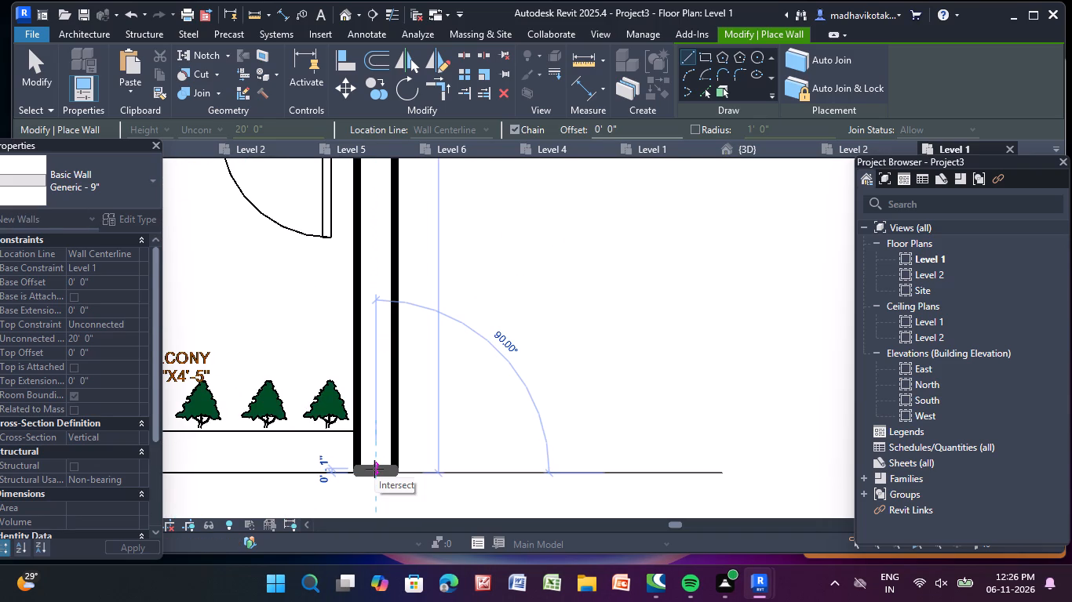
{"action": "key", "text": "Escape"}
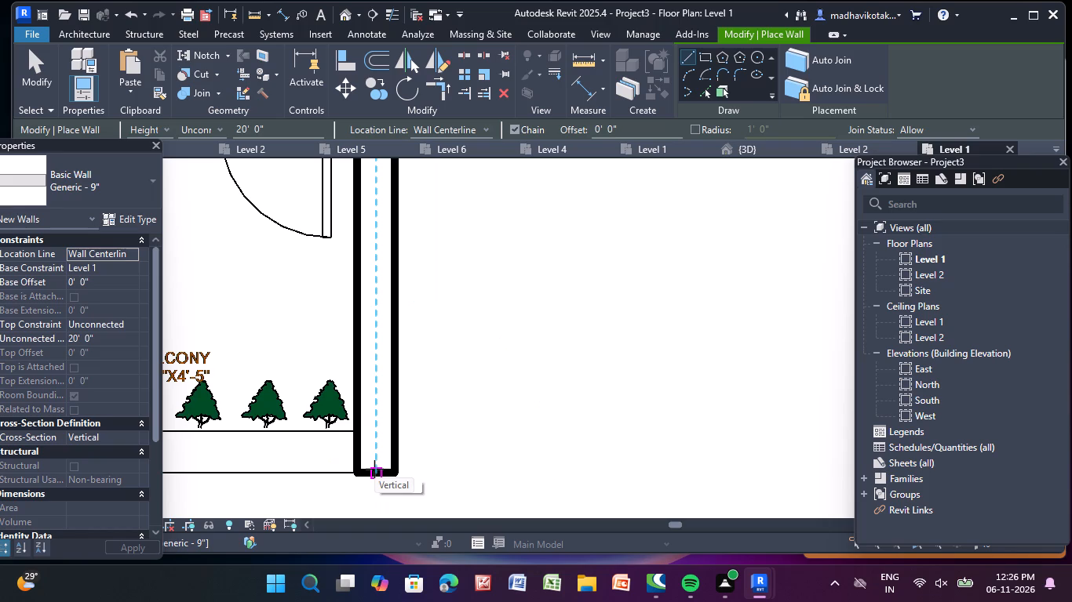
Draw the west exterior Generic - 9" wall from the north wall's underside down to the plan's southwest corner.
{"action": "scroll", "coordinate": [369, 451], "scroll_direction": "down", "scroll_amount": 4}
{"action": "scroll", "coordinate": [365, 298], "scroll_direction": "down", "scroll_amount": 10}
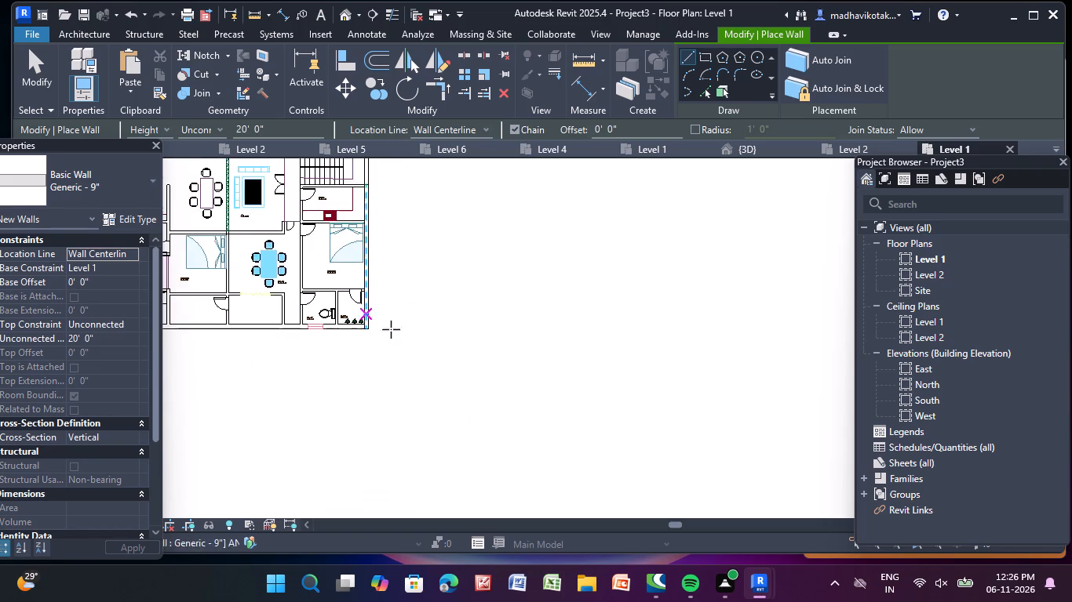
{"action": "scroll", "coordinate": [391, 329], "scroll_direction": "down", "scroll_amount": 7}
{"action": "middle_click_drag", "start_coordinate": [404, 375], "coordinate": [479, 495]}
{"action": "scroll", "coordinate": [328, 257], "scroll_direction": "up", "scroll_amount": 14}
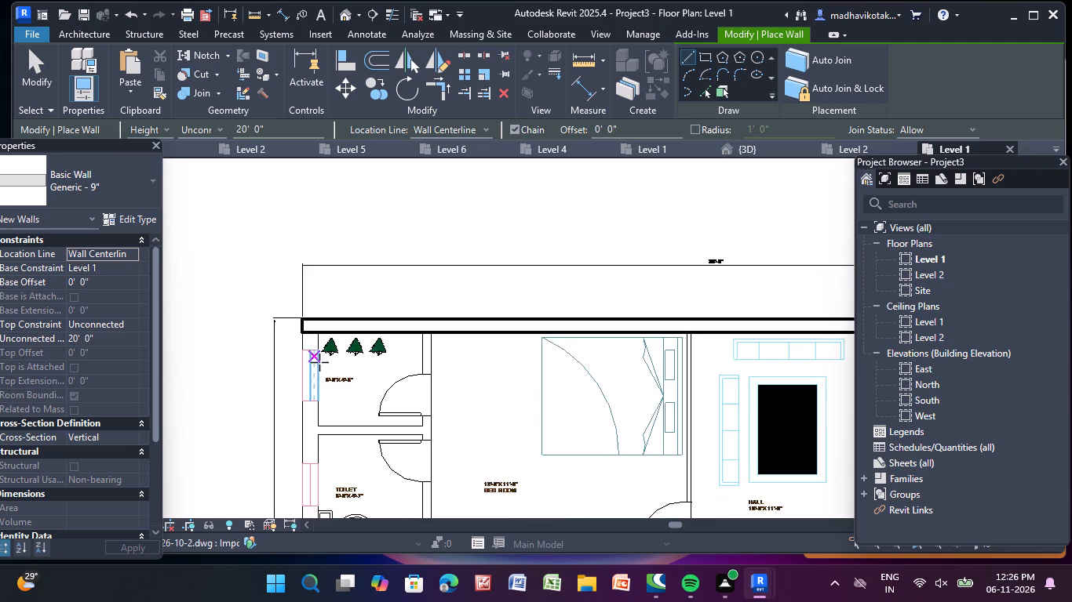
{"action": "scroll", "coordinate": [322, 361], "scroll_direction": "up", "scroll_amount": 10}
{"action": "scroll", "coordinate": [240, 254], "scroll_direction": "up", "scroll_amount": 3}
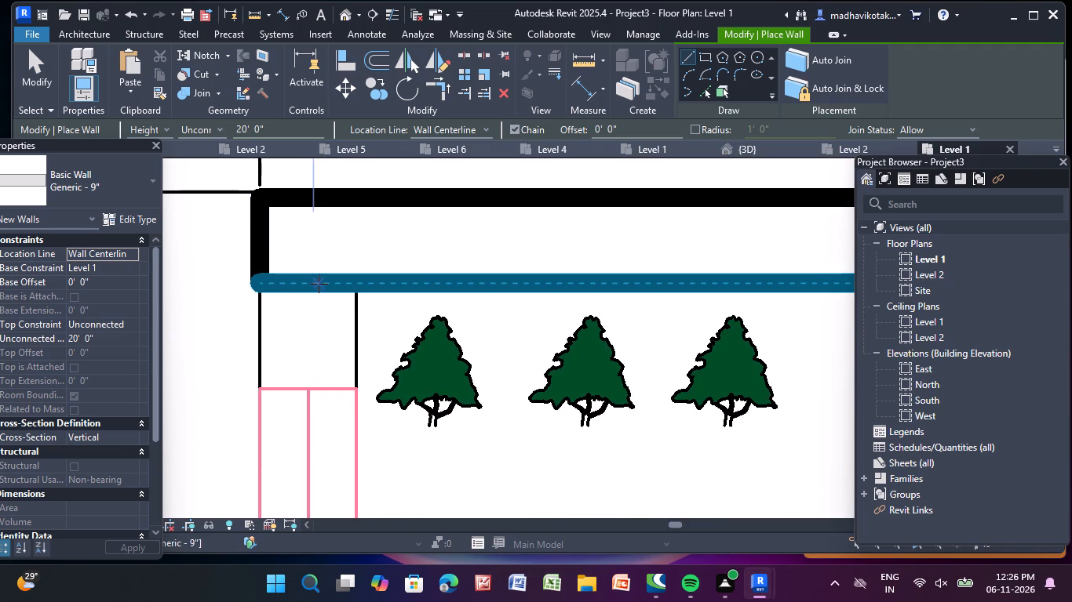
{"action": "left_click", "coordinate": [306, 280]}
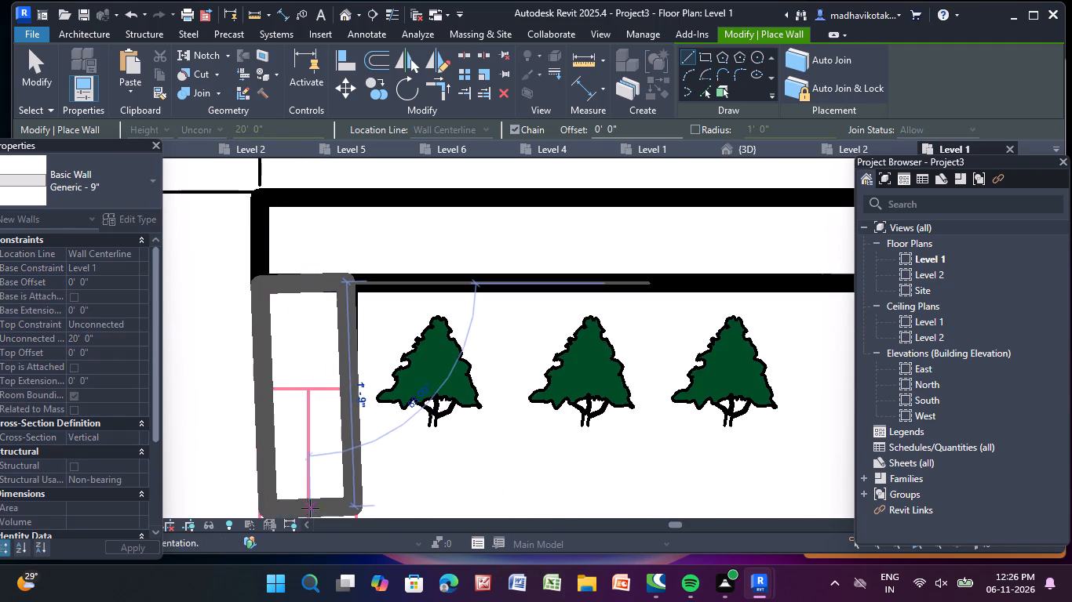
{"action": "scroll", "coordinate": [304, 503], "scroll_direction": "down", "scroll_amount": 4}
{"action": "middle_click_drag", "start_coordinate": [303, 499], "coordinate": [367, 9]}
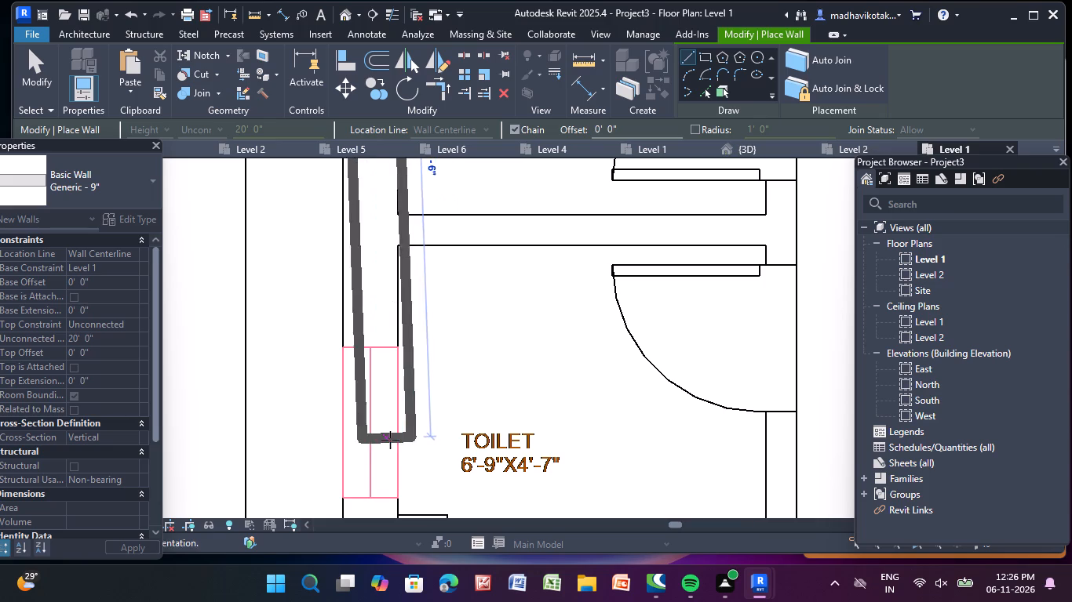
{"action": "scroll", "coordinate": [363, 453], "scroll_direction": "down", "scroll_amount": 6}
{"action": "middle_click_drag", "start_coordinate": [363, 455], "coordinate": [346, 216]}
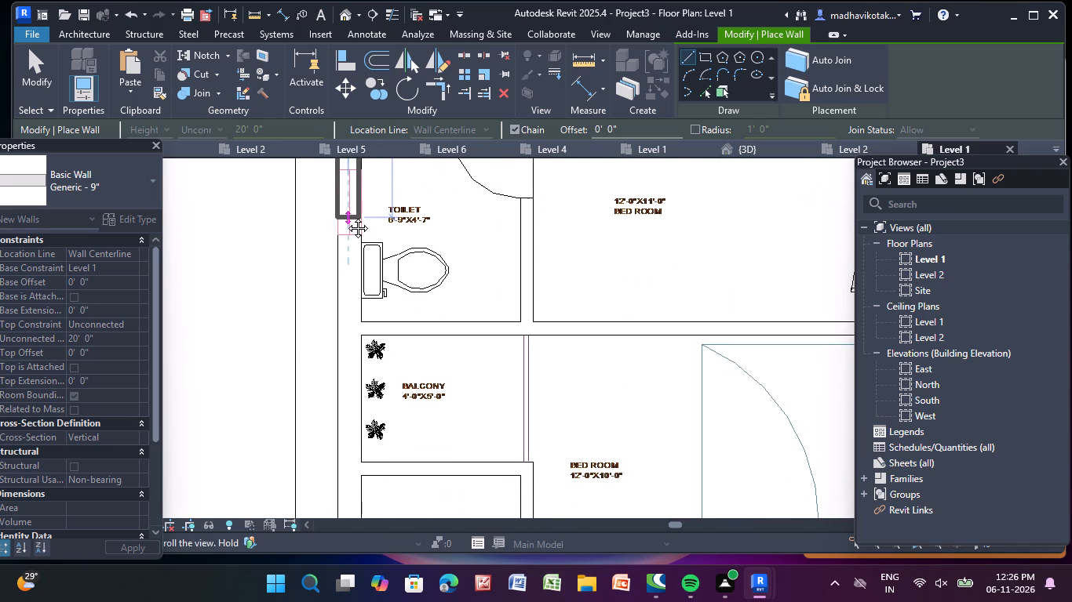
{"action": "middle_click_drag", "start_coordinate": [346, 216], "coordinate": [346, 217]}
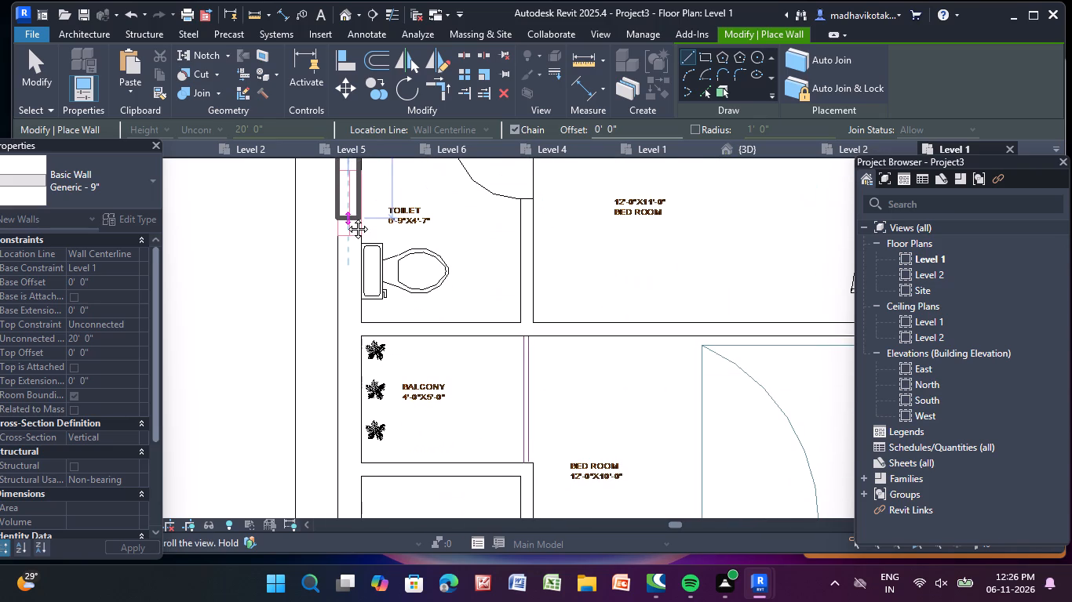
{"action": "middle_click_drag", "start_coordinate": [346, 217], "coordinate": [346, 219]}
{"action": "scroll", "coordinate": [359, 372], "scroll_direction": "down", "scroll_amount": 5}
{"action": "middle_click_drag", "start_coordinate": [358, 376], "coordinate": [357, 376]}
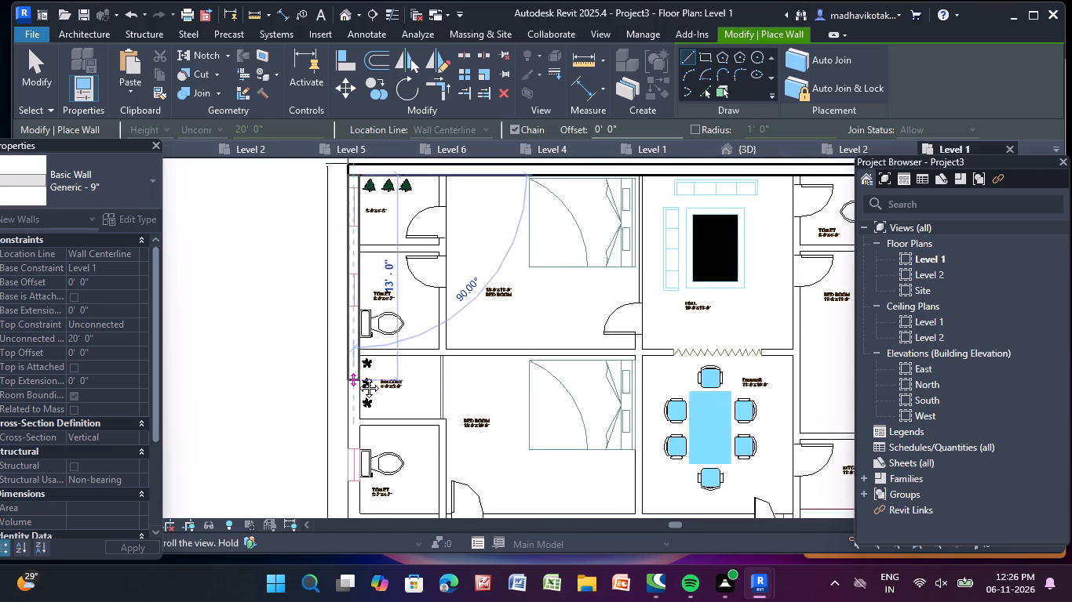
{"action": "middle_click_drag", "start_coordinate": [357, 376], "coordinate": [301, 68]}
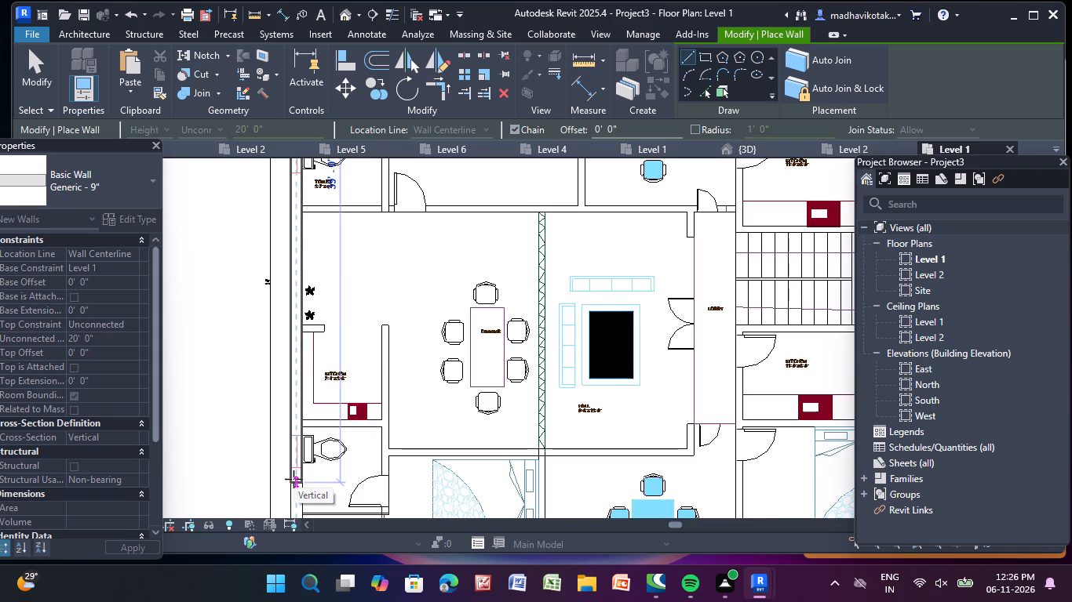
{"action": "scroll", "coordinate": [294, 479], "scroll_direction": "down", "scroll_amount": 3}
{"action": "middle_click_drag", "start_coordinate": [293, 473], "coordinate": [243, 167]}
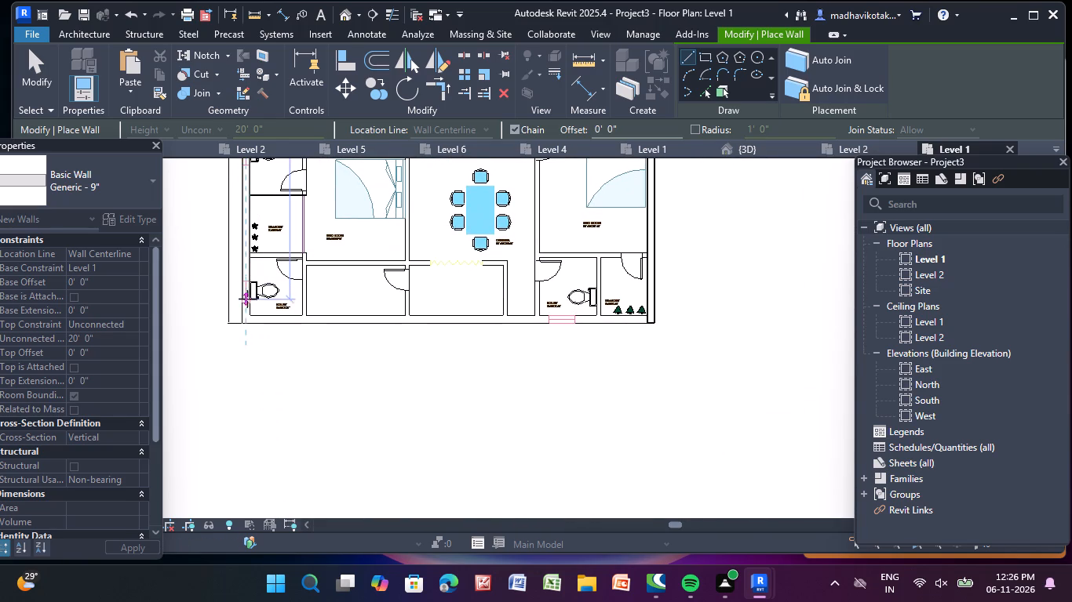
{"action": "middle_click_drag", "start_coordinate": [242, 312], "coordinate": [239, 401]}
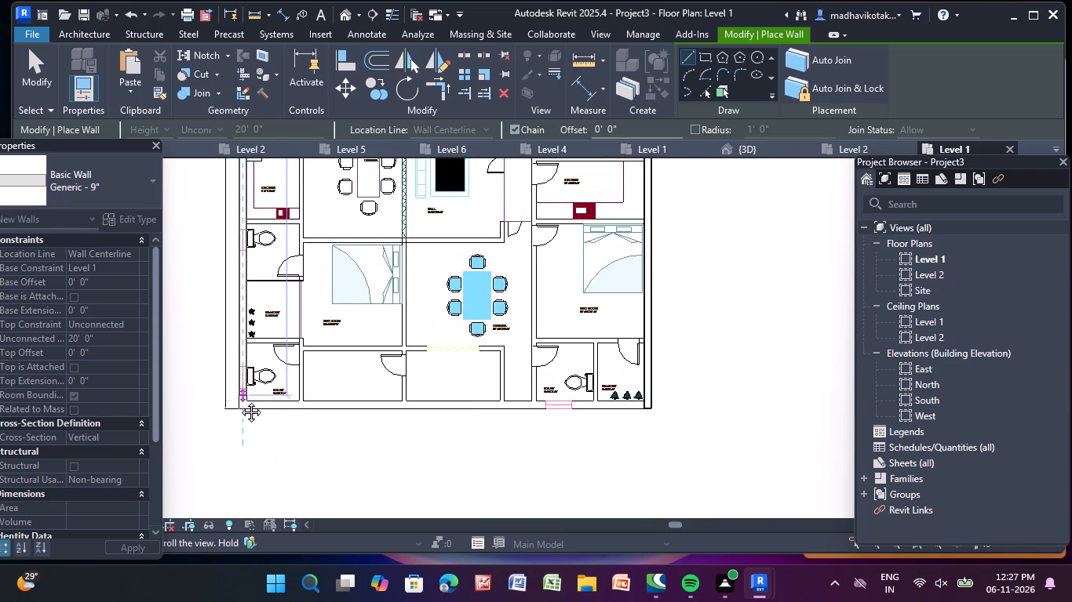
{"action": "middle_click_drag", "start_coordinate": [239, 401], "coordinate": [269, 402]}
{"action": "scroll", "coordinate": [269, 403], "scroll_direction": "up", "scroll_amount": 4}
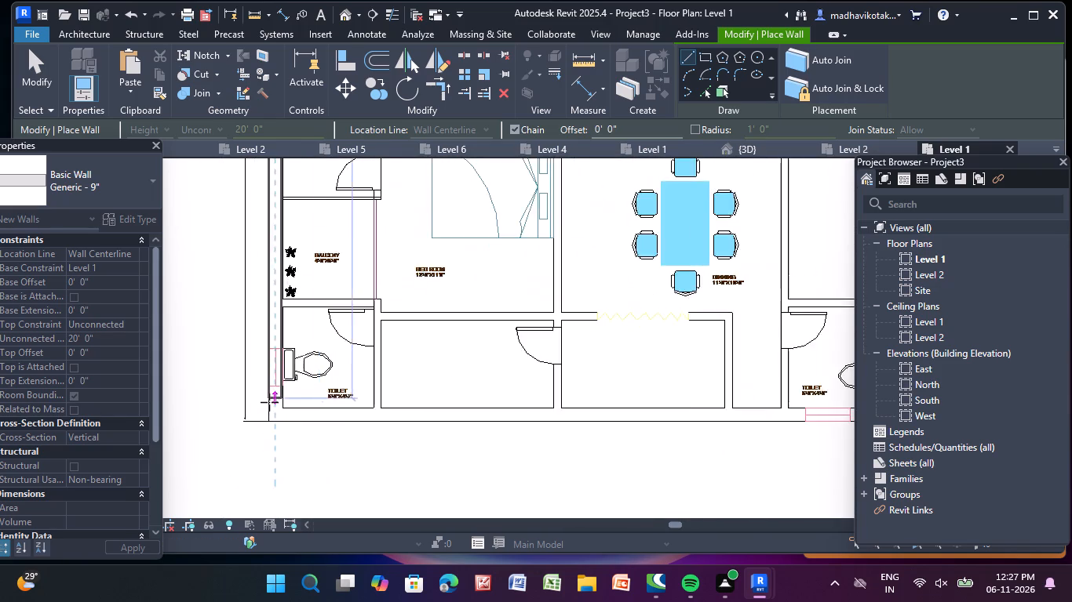
{"action": "scroll", "coordinate": [269, 402], "scroll_direction": "up", "scroll_amount": 4}
{"action": "left_click", "coordinate": [279, 435]}
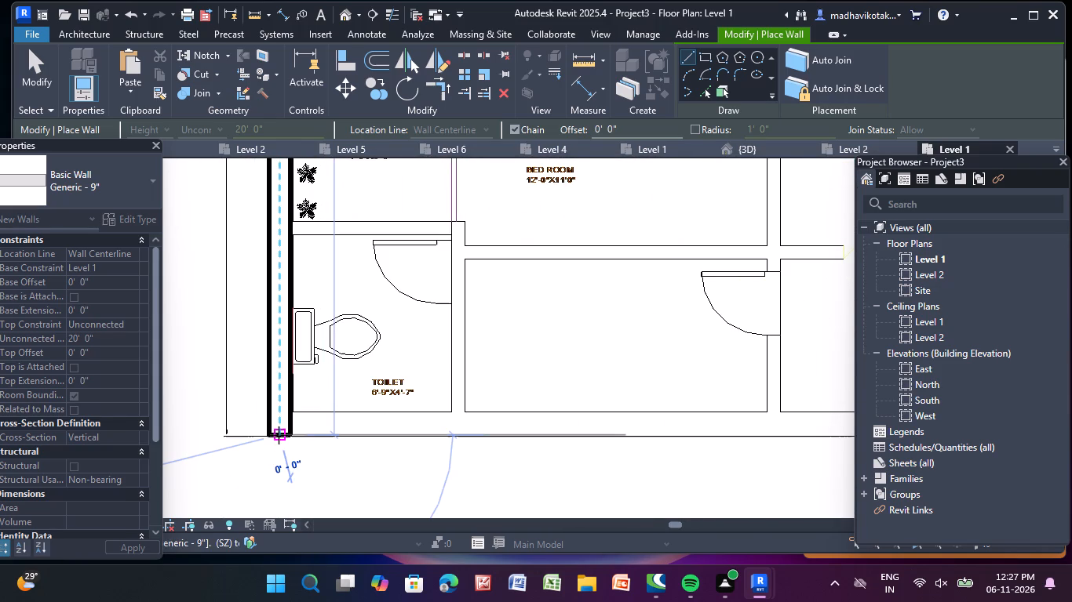
{"action": "key", "text": "Escape"}
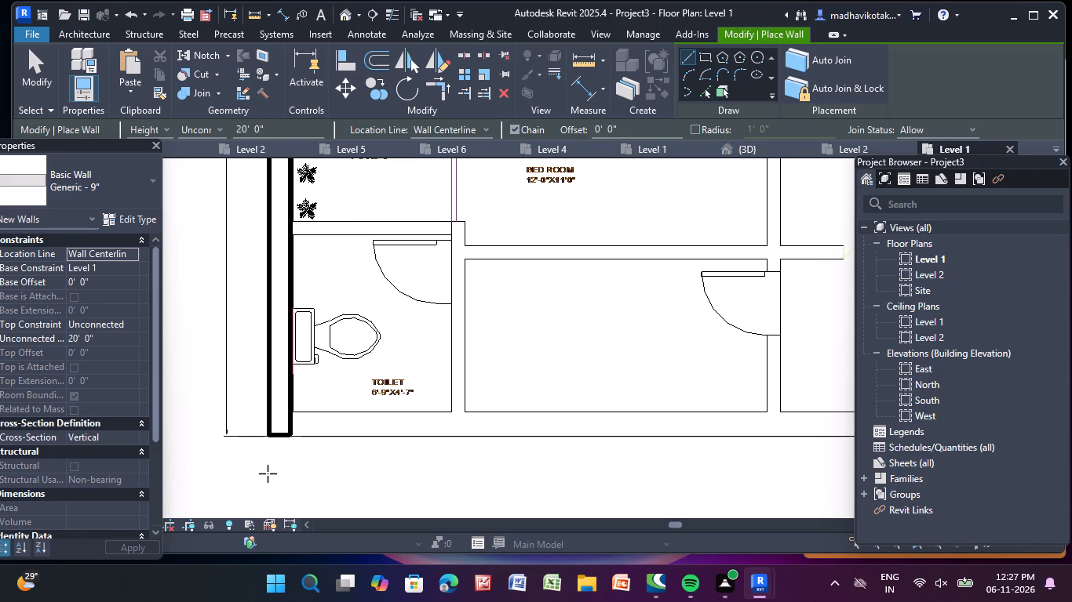
Draw the south exterior Generic - 9" wall from the west wall's inner face to the lower east wall's inner face, tracing the plan.
{"action": "scroll", "coordinate": [268, 575], "scroll_direction": "up", "scroll_amount": 1}
{"action": "scroll", "coordinate": [297, 438], "scroll_direction": "up", "scroll_amount": 9}
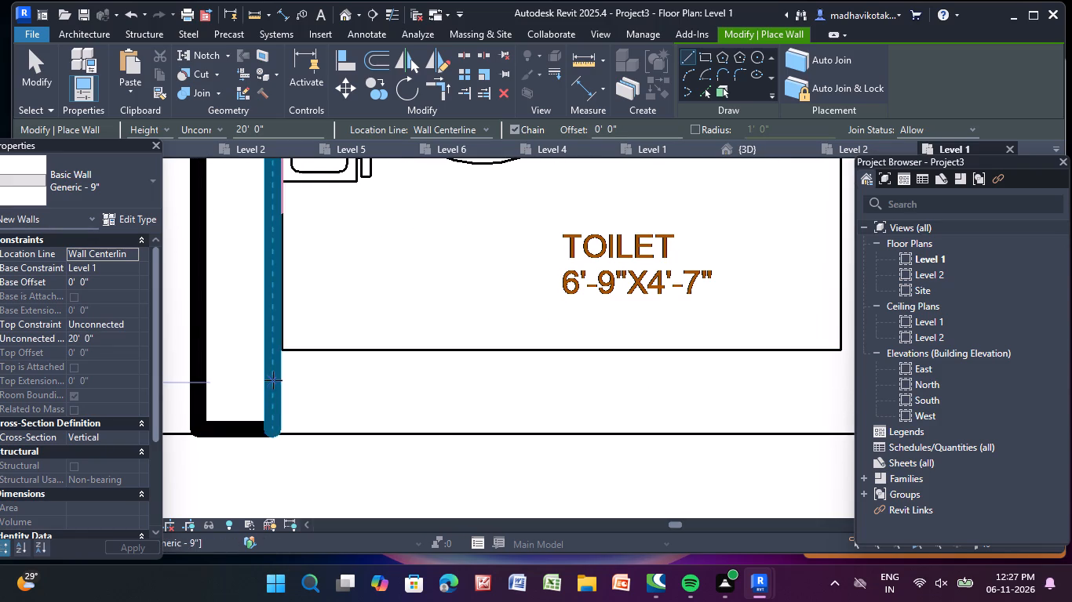
{"action": "left_click", "coordinate": [273, 380]}
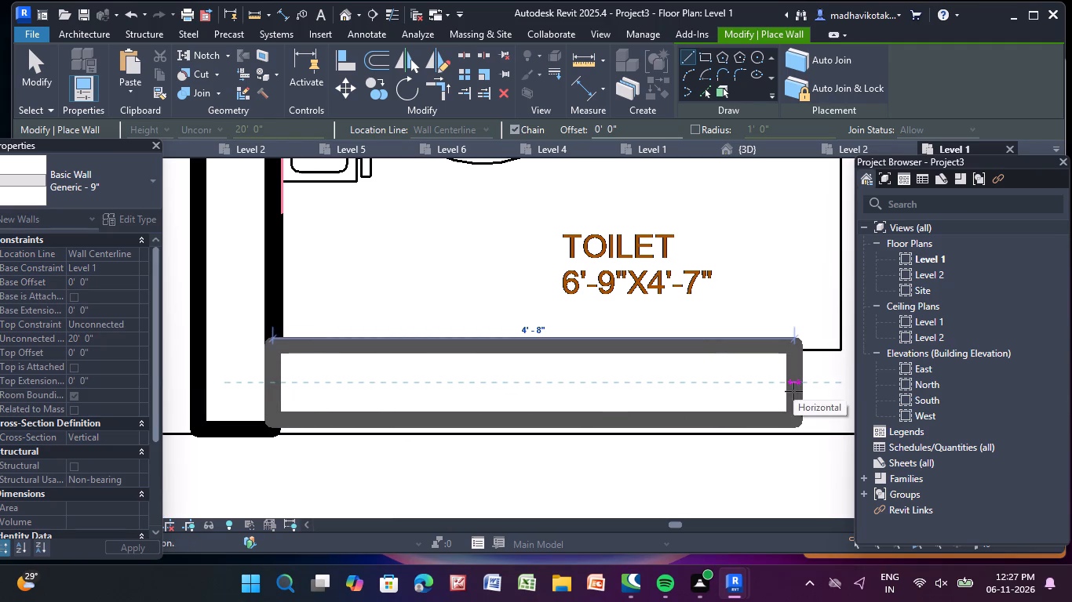
{"action": "key", "text": "Escape"}
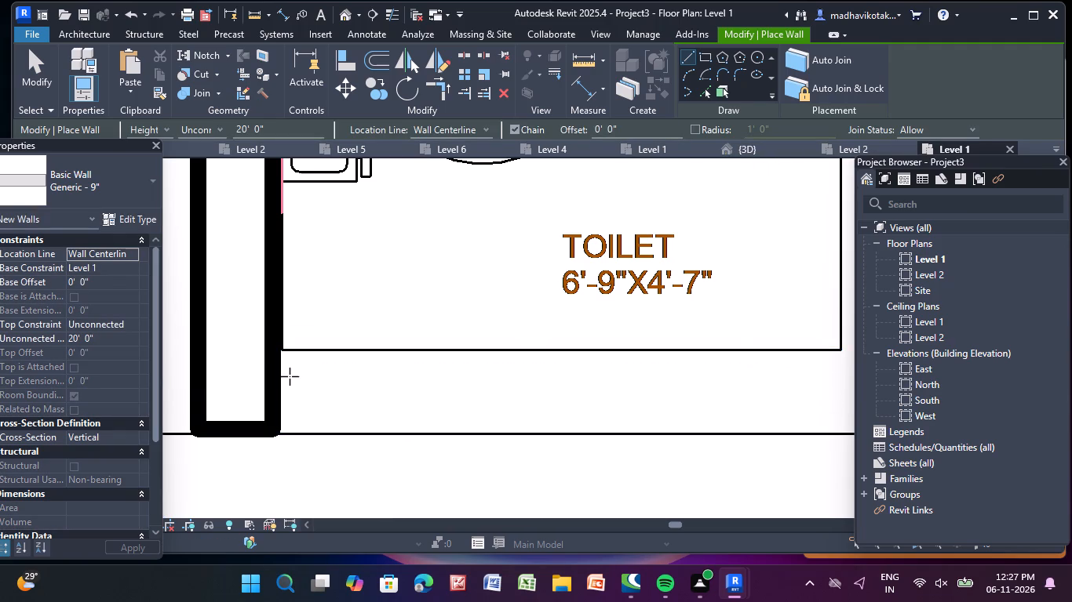
{"action": "left_click", "coordinate": [271, 394]}
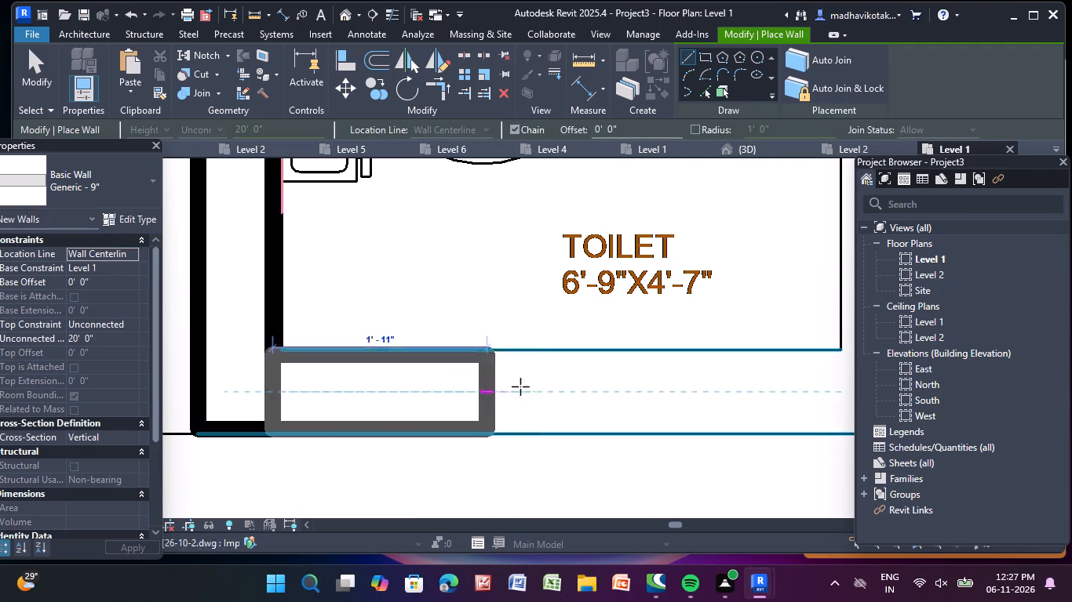
{"action": "scroll", "coordinate": [789, 406], "scroll_direction": "down", "scroll_amount": 5}
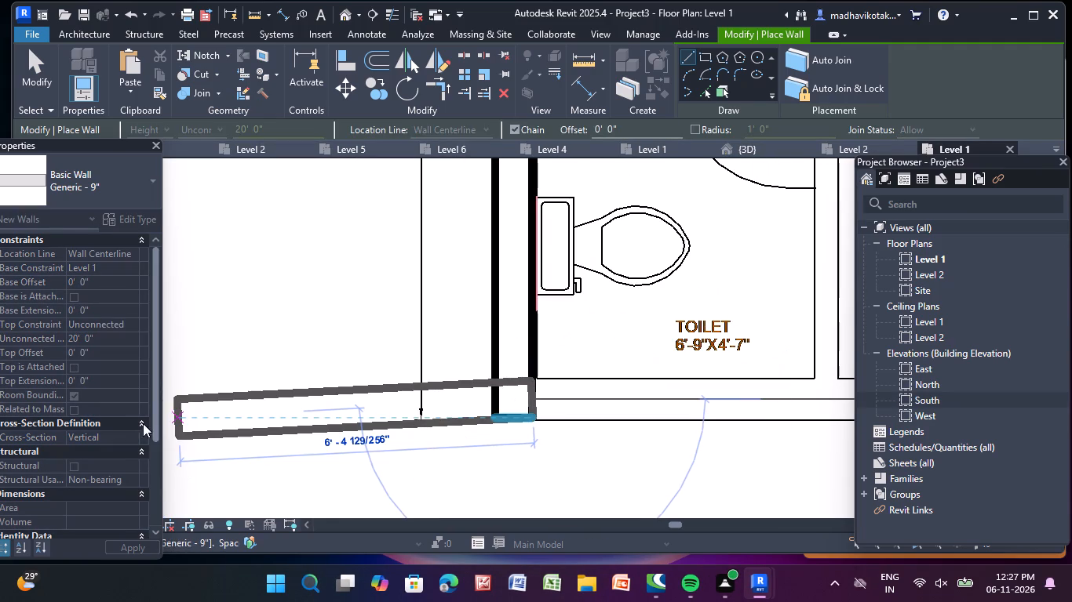
{"action": "middle_click_drag", "start_coordinate": [6, 422], "coordinate": [0, 391]}
{"action": "scroll", "coordinate": [716, 409], "scroll_direction": "down", "scroll_amount": 2}
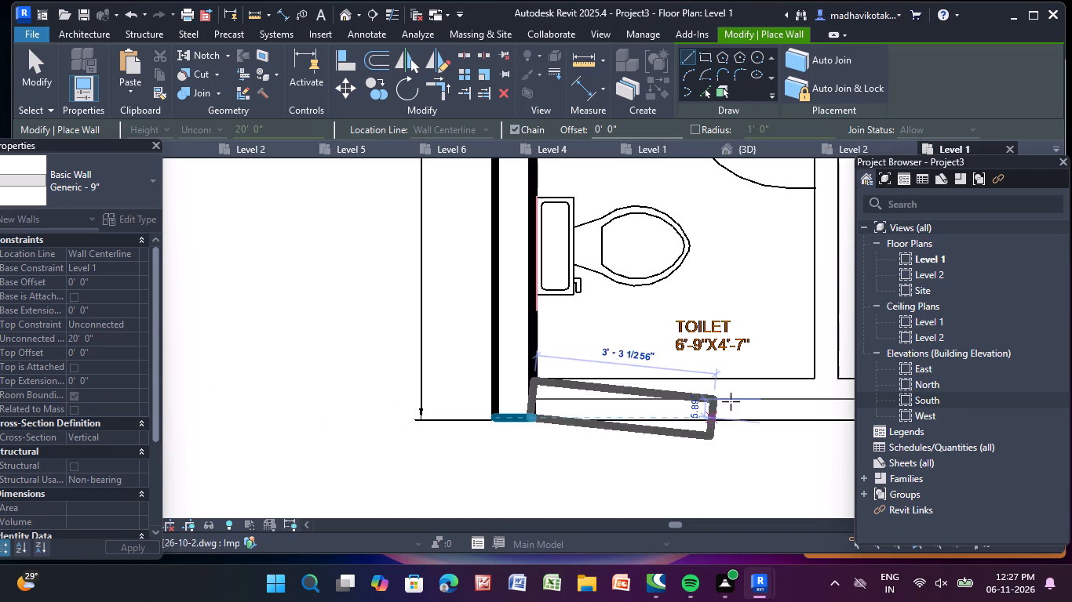
{"action": "scroll", "coordinate": [760, 375], "scroll_direction": "down", "scroll_amount": 6}
{"action": "middle_click_drag", "start_coordinate": [768, 404], "coordinate": [223, 433]}
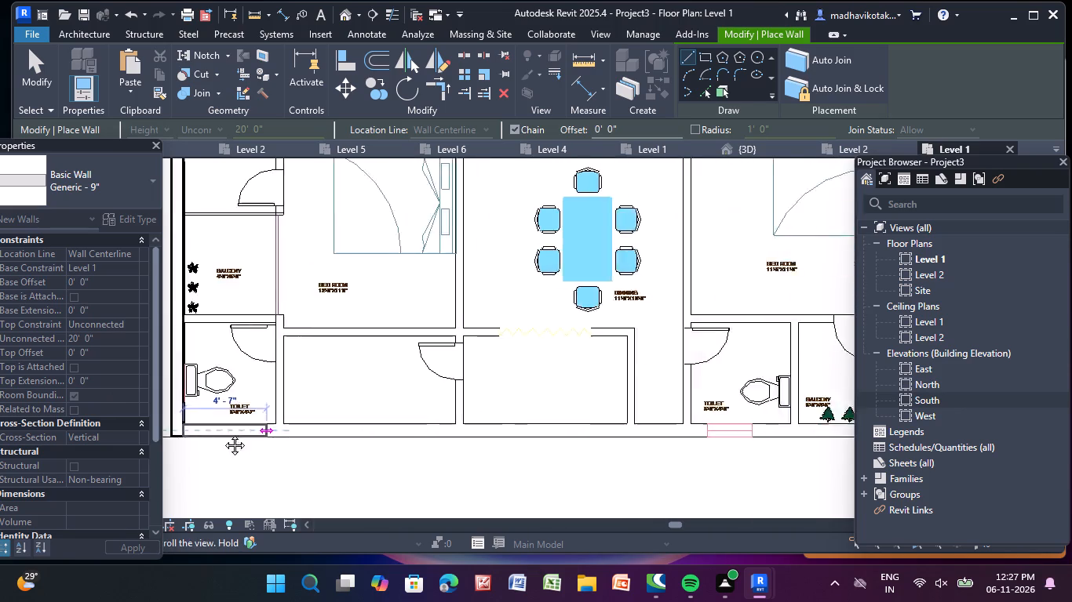
{"action": "middle_click_drag", "start_coordinate": [223, 433], "coordinate": [30, 433]}
{"action": "scroll", "coordinate": [665, 433], "scroll_direction": "up", "scroll_amount": 9}
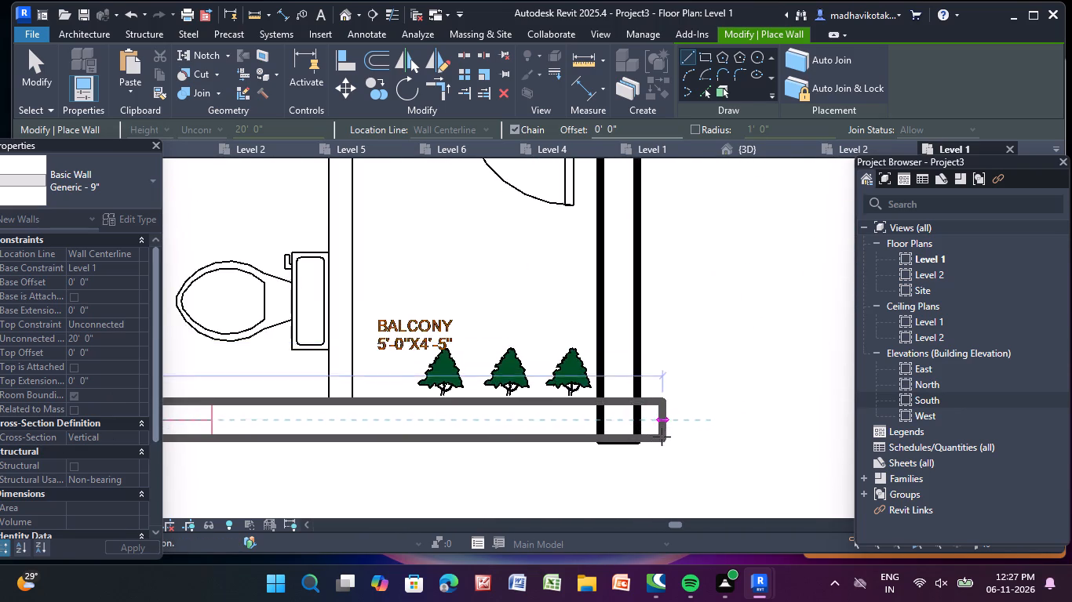
{"action": "scroll", "coordinate": [662, 437], "scroll_direction": "up", "scroll_amount": 3}
{"action": "left_click", "coordinate": [556, 425]}
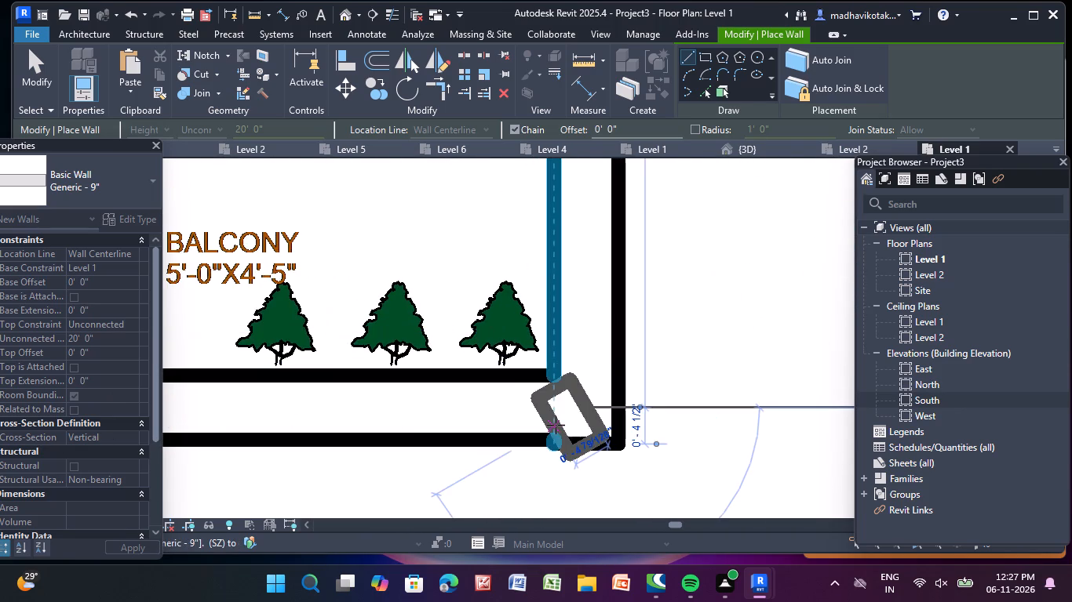
{"action": "key", "text": "Escape"}
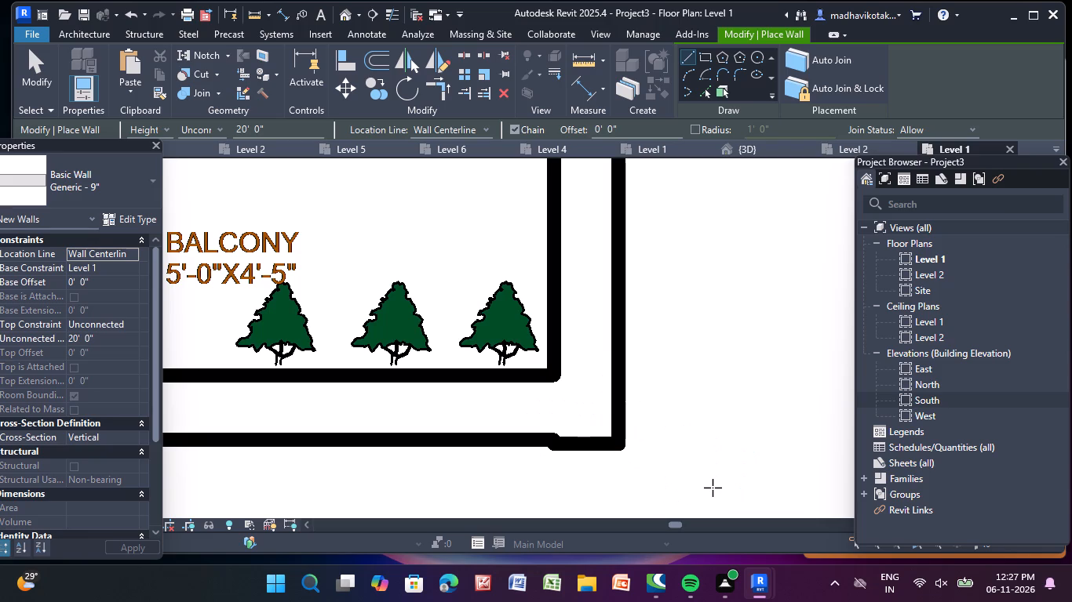
{"action": "key", "text": "Escape"}
{"action": "key", "text": "Escape"}
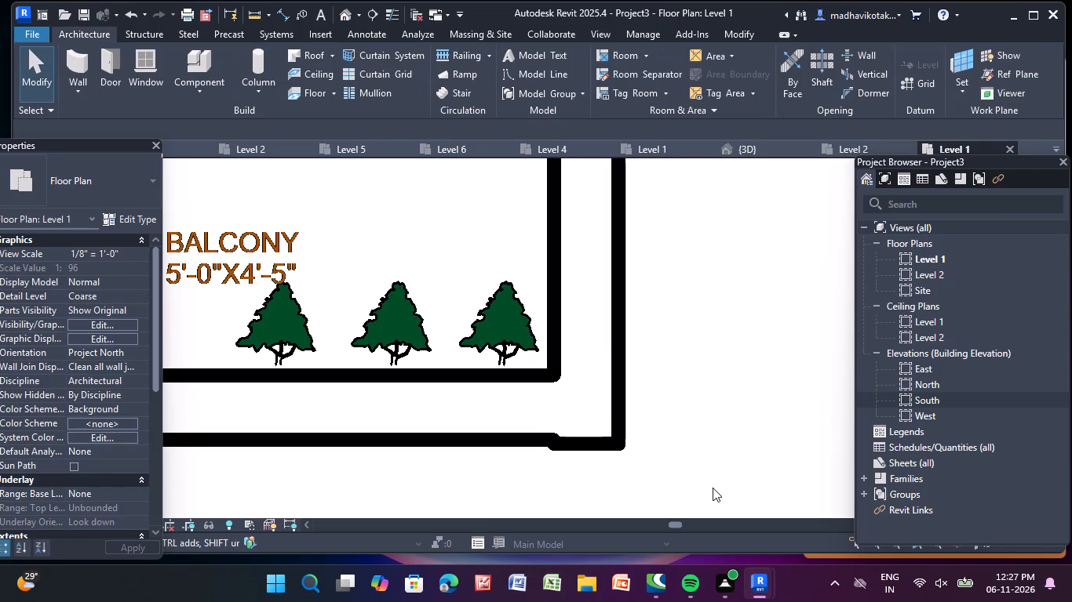
Examine the traced exterior walls and the interior layout of the Level 1 floor plan.
{"action": "scroll", "coordinate": [525, 277], "scroll_direction": "down", "scroll_amount": 10}
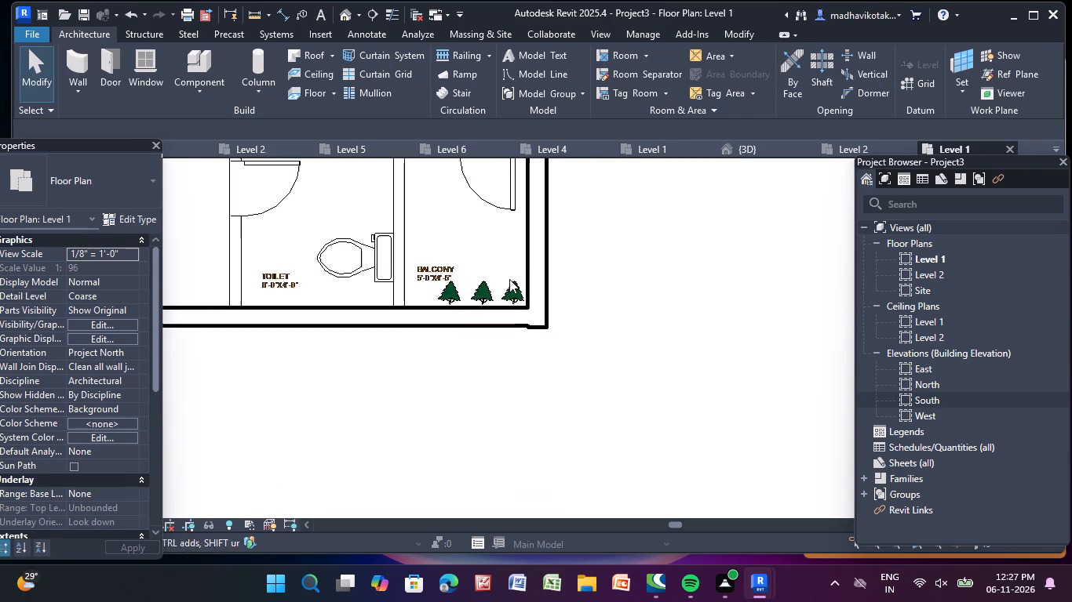
{"action": "scroll", "coordinate": [509, 279], "scroll_direction": "down", "scroll_amount": 16}
{"action": "middle_click_drag", "start_coordinate": [490, 366], "coordinate": [483, 478]}
{"action": "scroll", "coordinate": [490, 368], "scroll_direction": "down", "scroll_amount": 1}
{"action": "scroll", "coordinate": [440, 438], "scroll_direction": "up", "scroll_amount": 6}
{"action": "scroll", "coordinate": [381, 245], "scroll_direction": "up", "scroll_amount": 1}
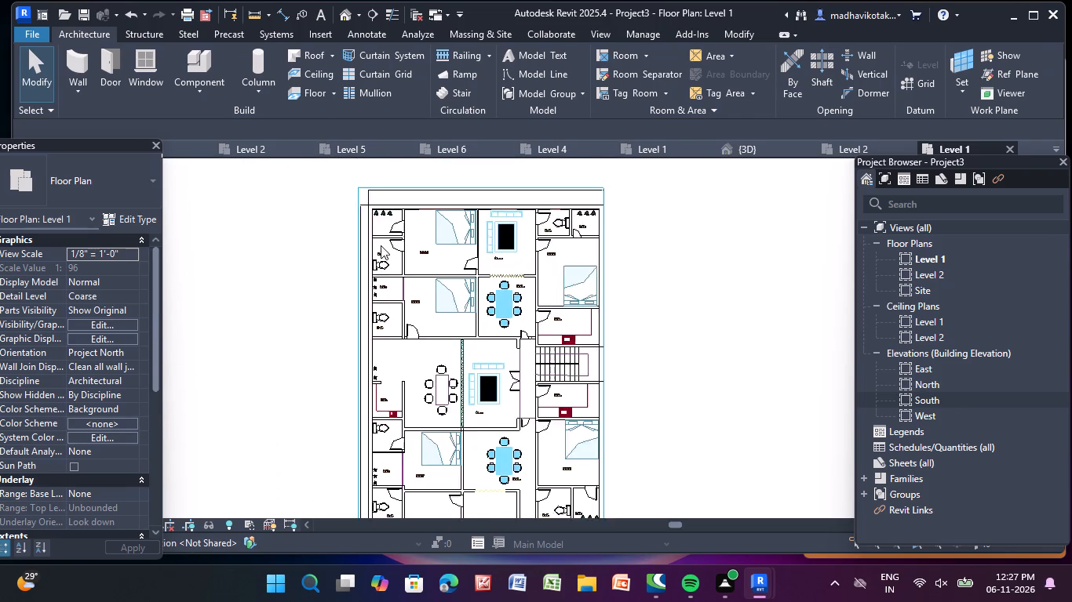
{"action": "scroll", "coordinate": [381, 245], "scroll_direction": "up", "scroll_amount": 1}
{"action": "scroll", "coordinate": [620, 216], "scroll_direction": "up", "scroll_amount": 4}
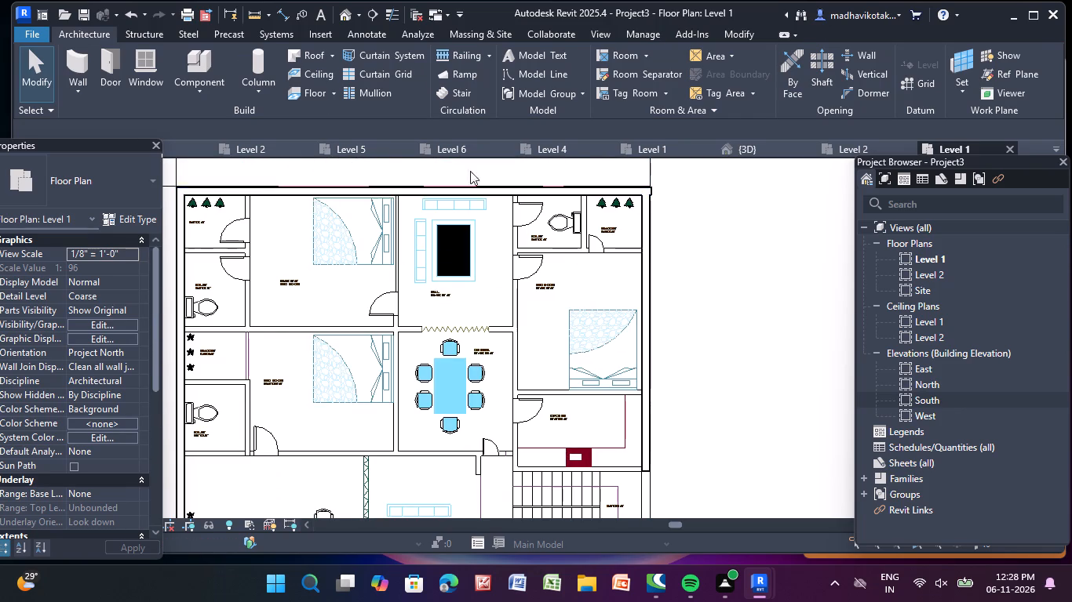
{"action": "scroll", "coordinate": [449, 165], "scroll_direction": "down", "scroll_amount": 5}
{"action": "middle_click_drag", "start_coordinate": [435, 181], "coordinate": [498, 299]}
{"action": "scroll", "coordinate": [446, 276], "scroll_direction": "up", "scroll_amount": 9}
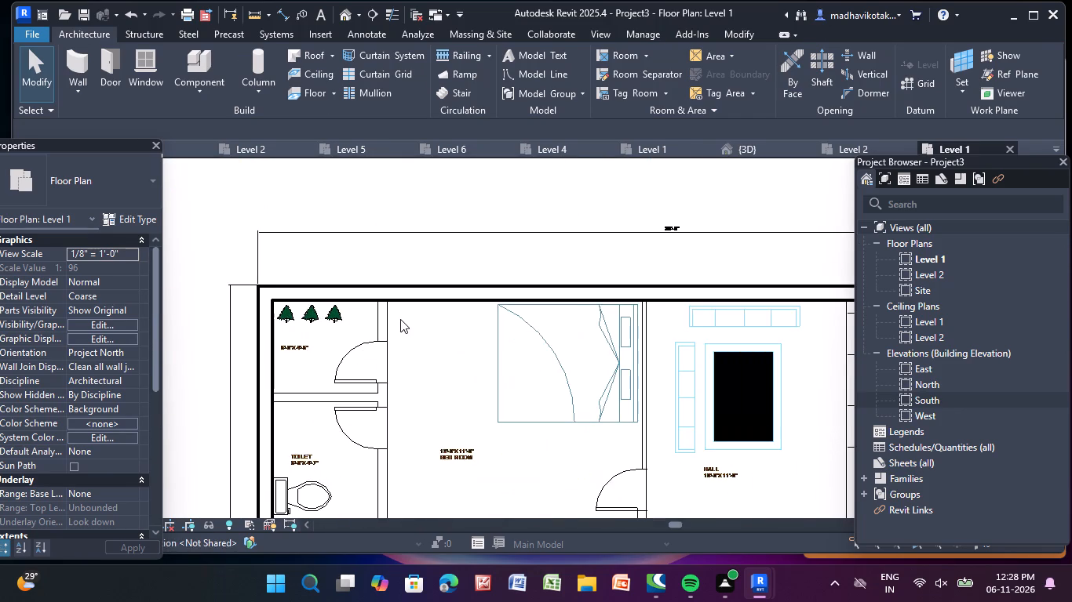
{"action": "scroll", "coordinate": [398, 320], "scroll_direction": "down", "scroll_amount": 7}
{"action": "middle_click_drag", "start_coordinate": [398, 321], "coordinate": [287, 236]}
{"action": "scroll", "coordinate": [386, 317], "scroll_direction": "down", "scroll_amount": 1}
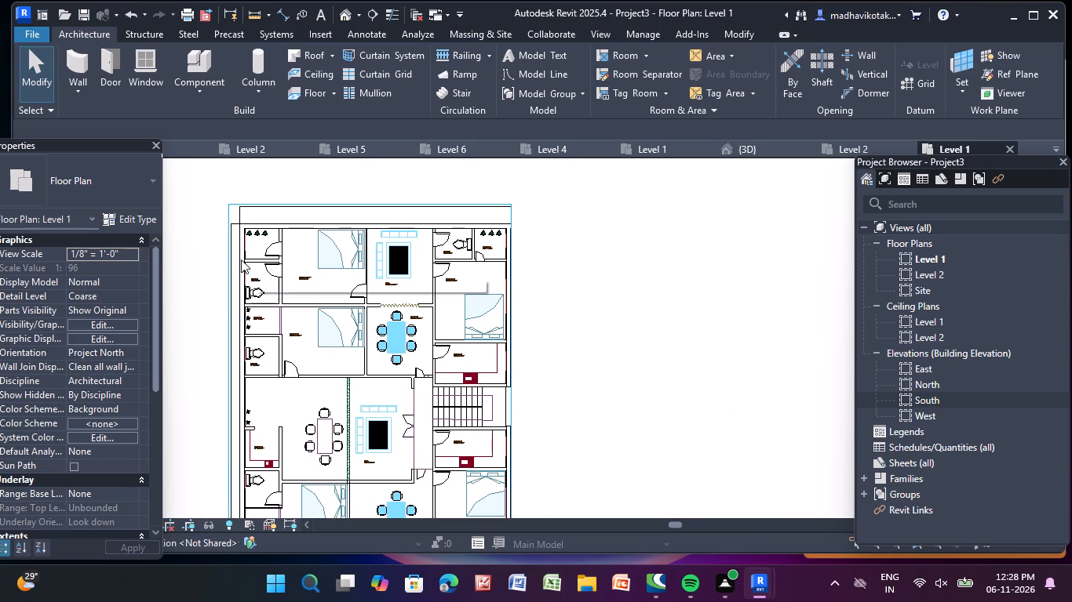
Draw a vertical Generic - 4.5" wall from the north wall, between bedrooms and hall, down to the lower wall line south of the dining room.
{"action": "left_click", "coordinate": [81, 56]}
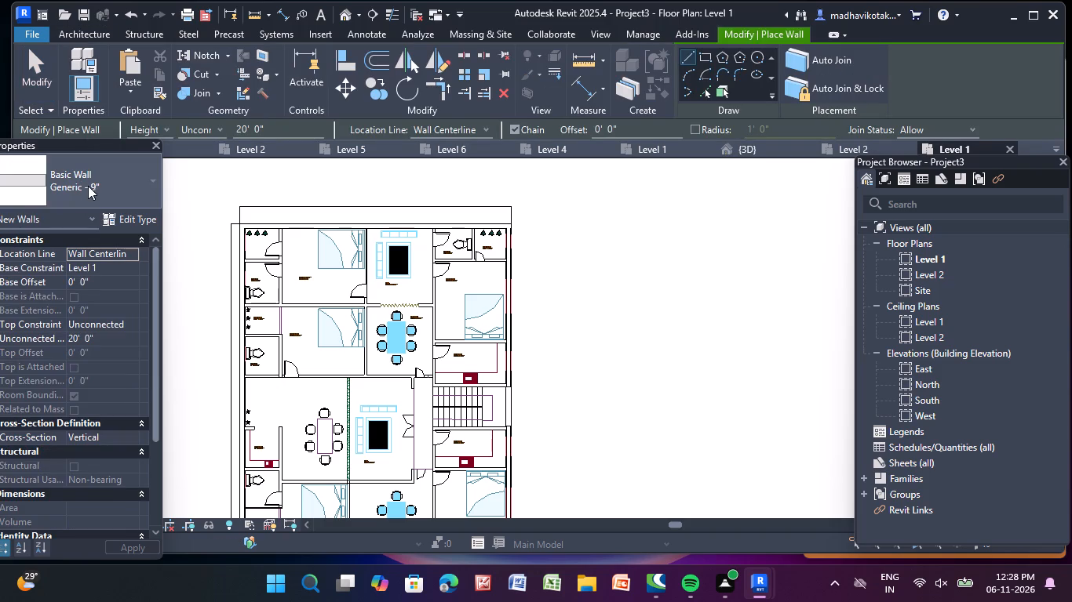
{"action": "left_click", "coordinate": [89, 184]}
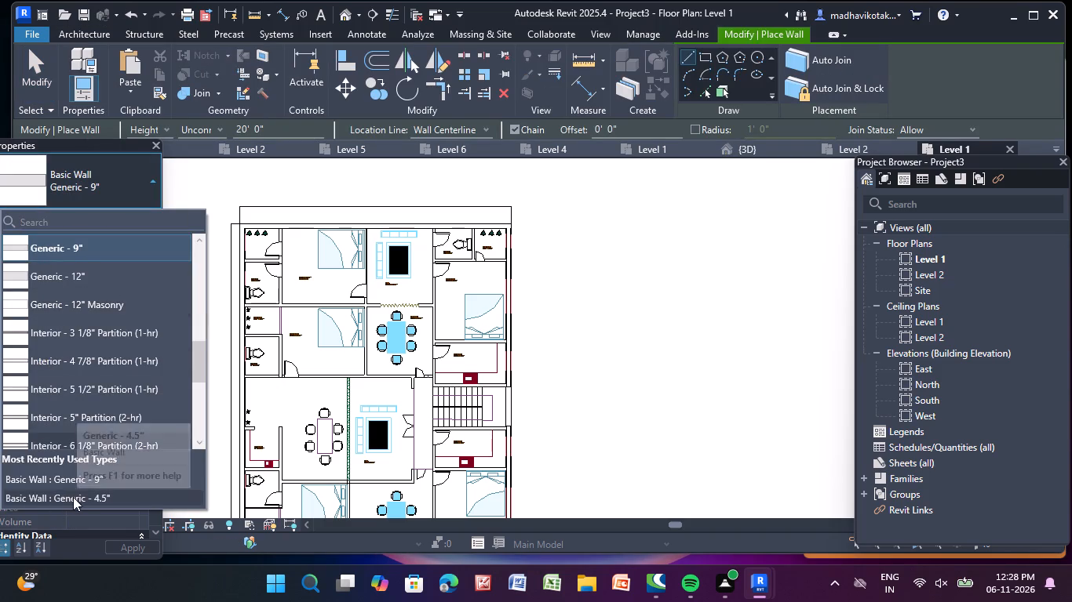
{"action": "left_click", "coordinate": [73, 499]}
{"action": "scroll", "coordinate": [264, 227], "scroll_direction": "up", "scroll_amount": 4}
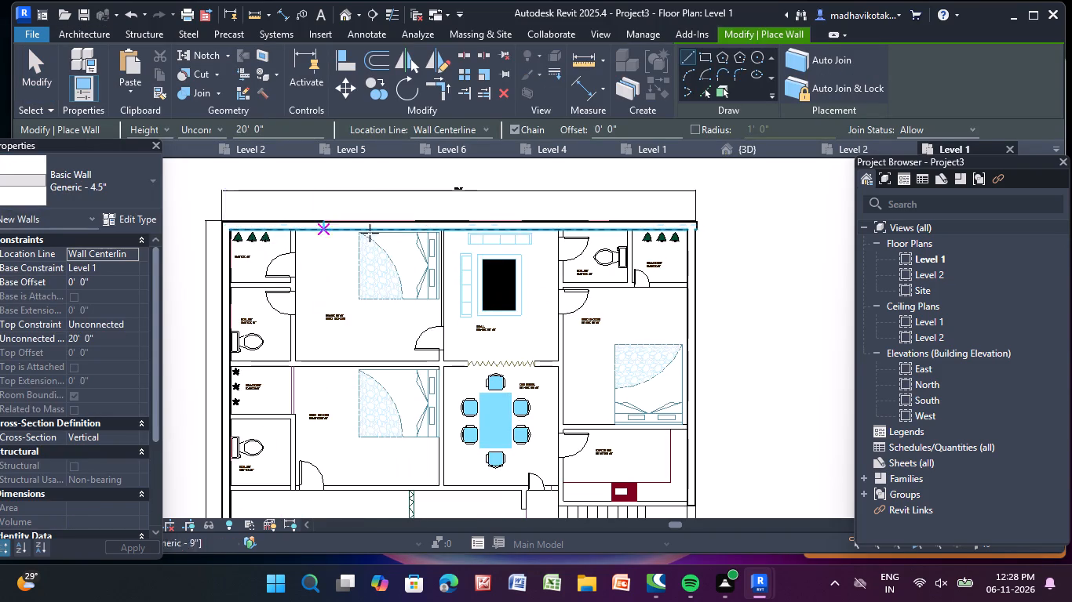
{"action": "scroll", "coordinate": [446, 220], "scroll_direction": "up", "scroll_amount": 19}
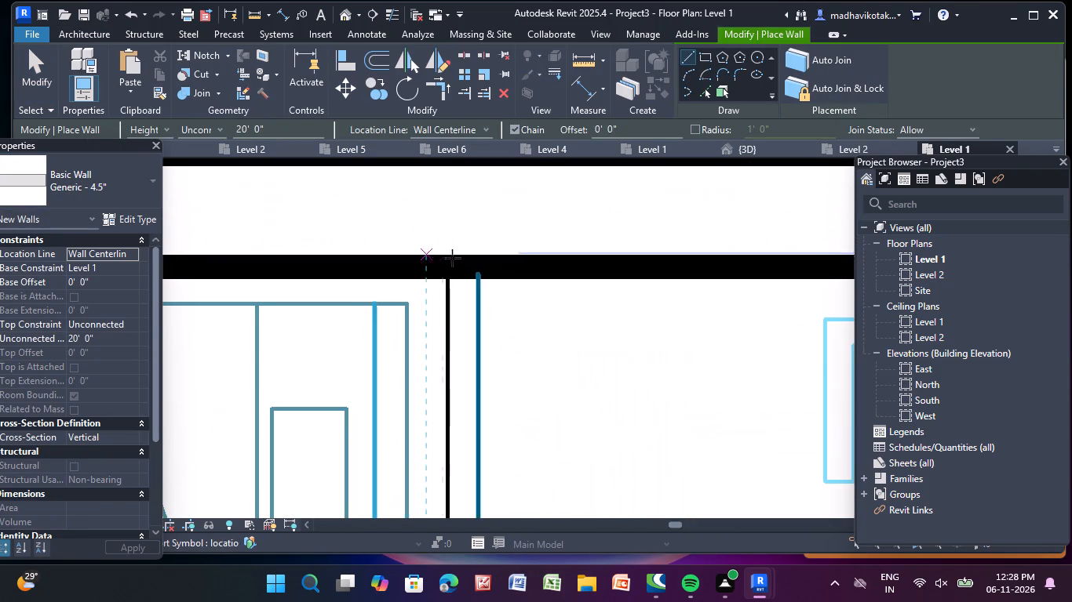
{"action": "left_click", "coordinate": [462, 266]}
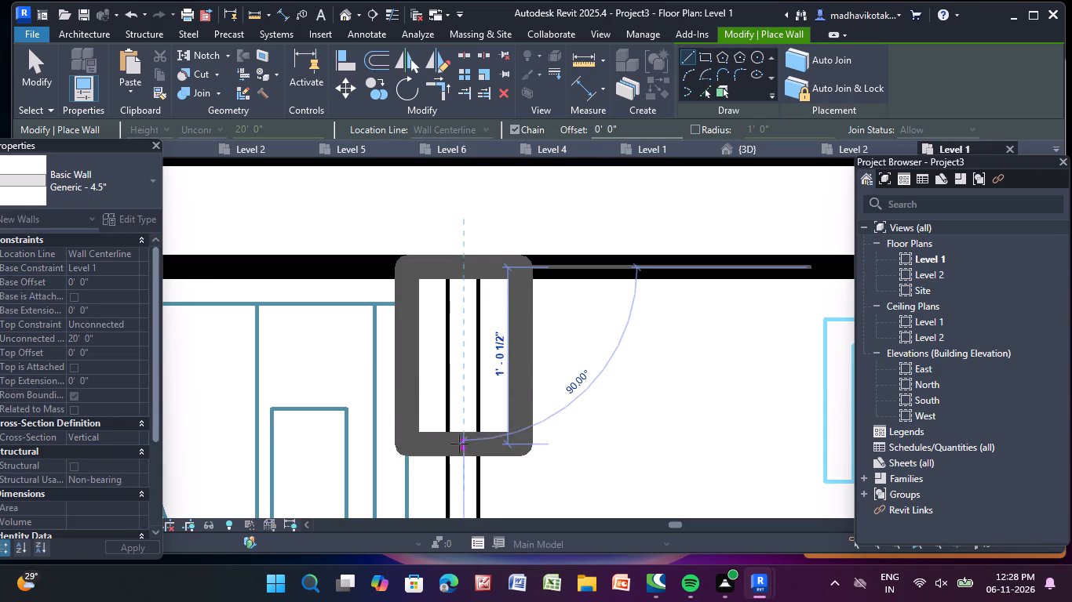
{"action": "scroll", "coordinate": [458, 451], "scroll_direction": "down", "scroll_amount": 6}
{"action": "middle_click_drag", "start_coordinate": [456, 455], "coordinate": [352, 133]}
{"action": "scroll", "coordinate": [347, 464], "scroll_direction": "down", "scroll_amount": 5}
{"action": "middle_click_drag", "start_coordinate": [341, 464], "coordinate": [334, 412]}
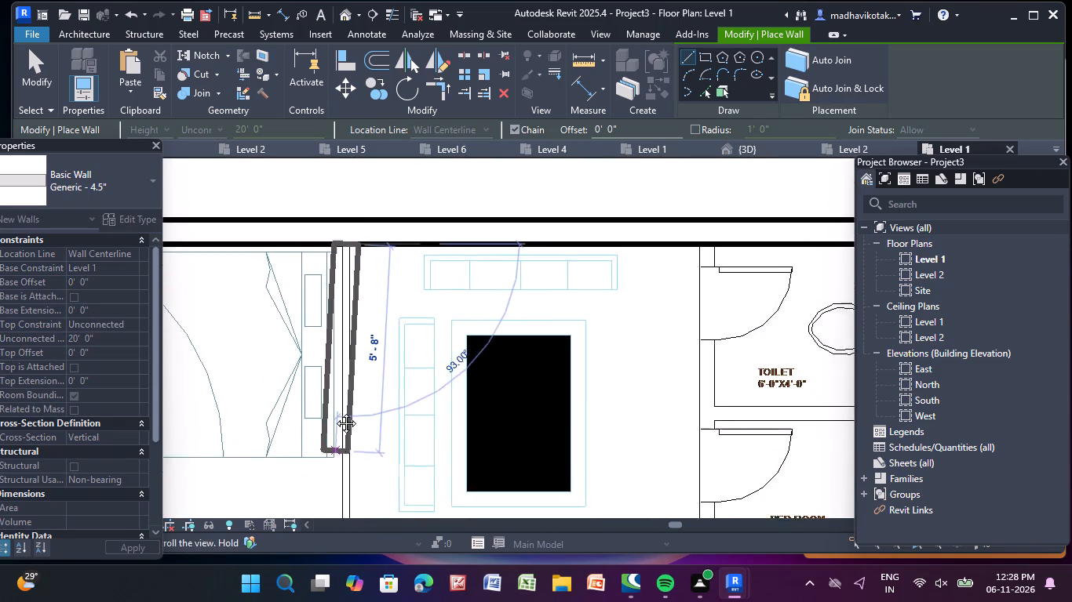
{"action": "middle_click_drag", "start_coordinate": [334, 412], "coordinate": [352, 155]}
{"action": "scroll", "coordinate": [399, 407], "scroll_direction": "down", "scroll_amount": 3}
{"action": "middle_click_drag", "start_coordinate": [343, 355], "coordinate": [381, 126]}
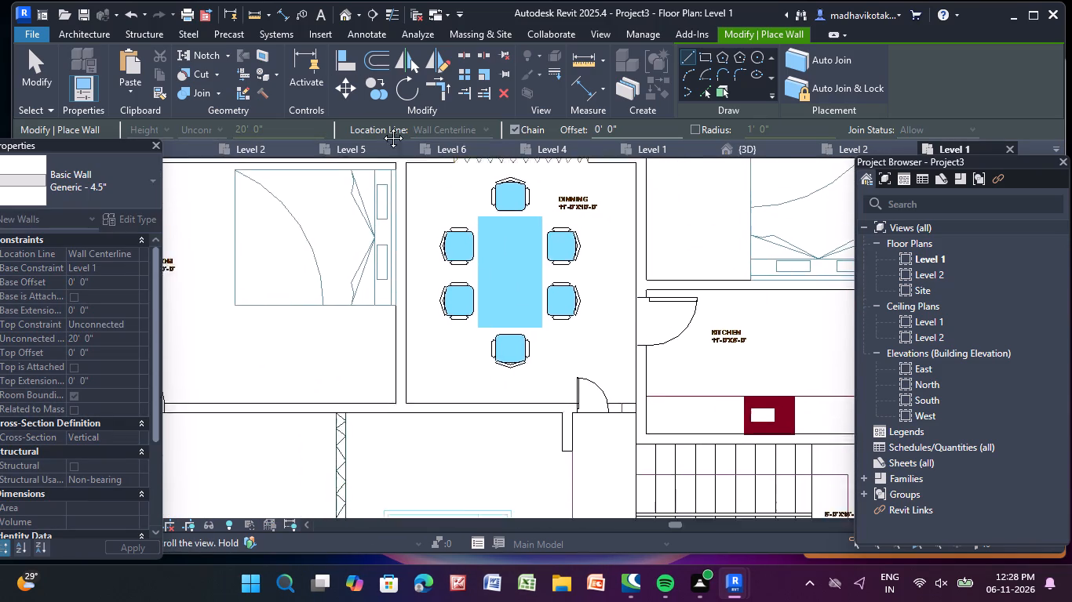
{"action": "middle_click_drag", "start_coordinate": [381, 126], "coordinate": [400, 102]}
{"action": "scroll", "coordinate": [425, 391], "scroll_direction": "up", "scroll_amount": 8}
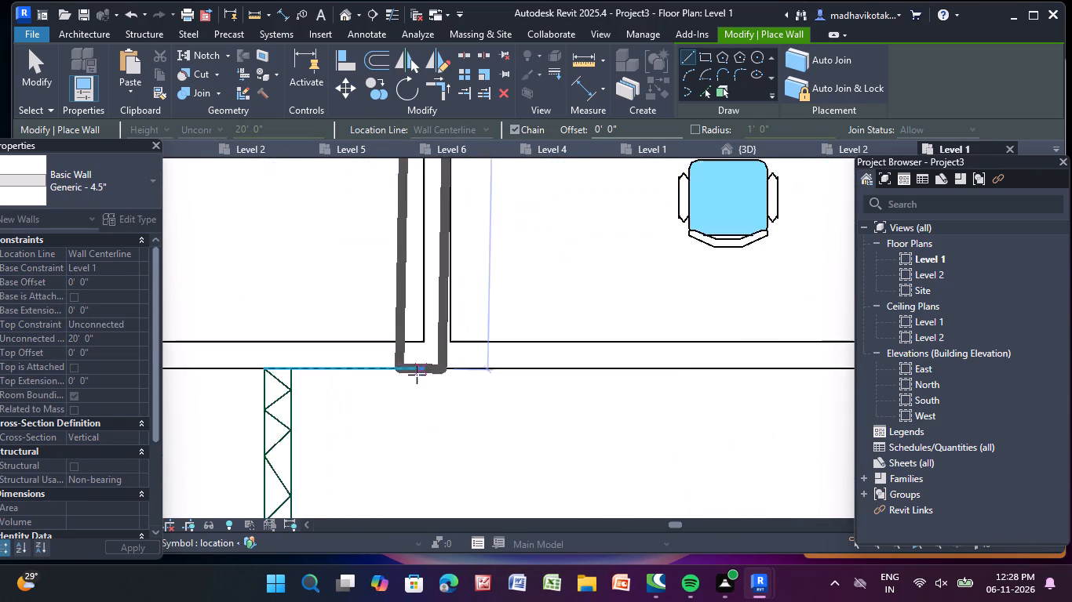
{"action": "scroll", "coordinate": [421, 362], "scroll_direction": "up", "scroll_amount": 4}
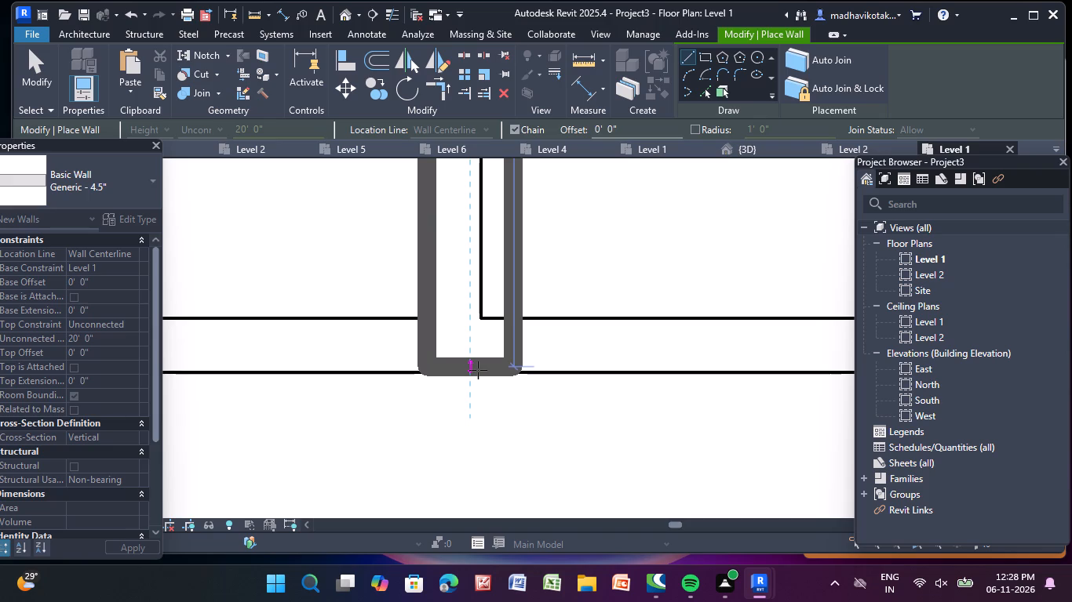
{"action": "left_click", "coordinate": [478, 370]}
{"action": "key", "text": "Escape"}
Draw a horizontal Generic - 4.5" wall about 17'-6" long between the two northwest bedrooms, from the west exterior wall to the vertical partition.
{"action": "scroll", "coordinate": [478, 369], "scroll_direction": "down", "scroll_amount": 3}
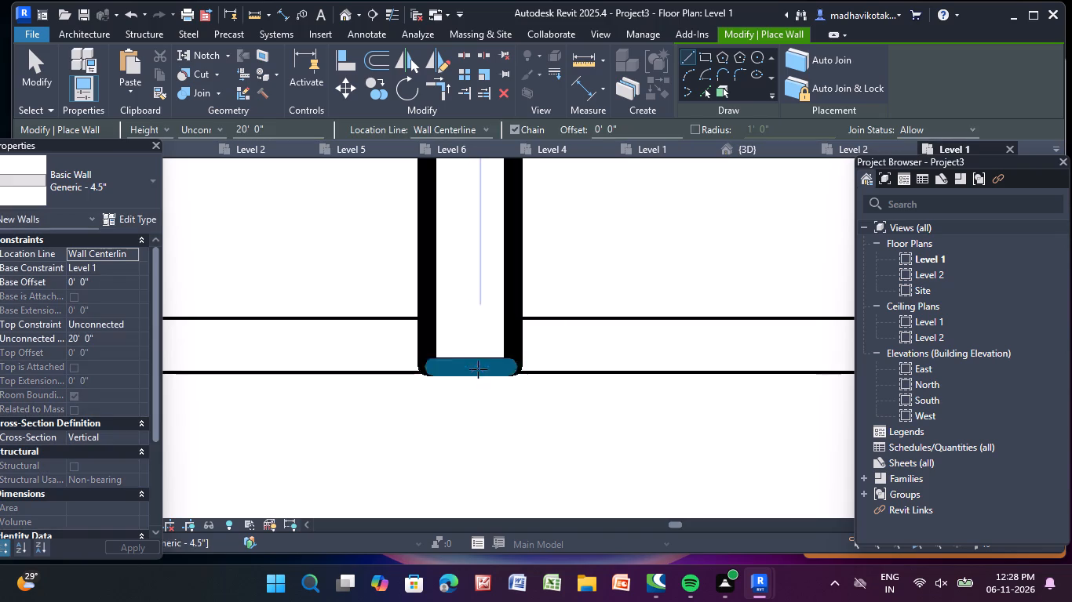
{"action": "scroll", "coordinate": [478, 369], "scroll_direction": "down", "scroll_amount": 10}
{"action": "scroll", "coordinate": [403, 297], "scroll_direction": "down", "scroll_amount": 5}
{"action": "middle_click_drag", "start_coordinate": [400, 301], "coordinate": [419, 382]}
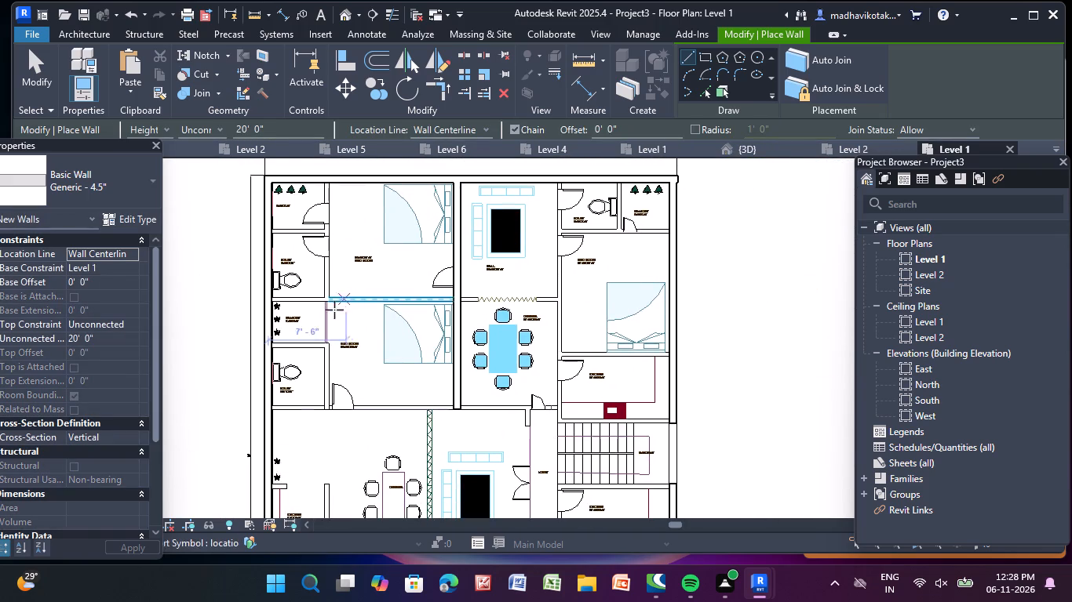
{"action": "scroll", "coordinate": [292, 307], "scroll_direction": "up", "scroll_amount": 18}
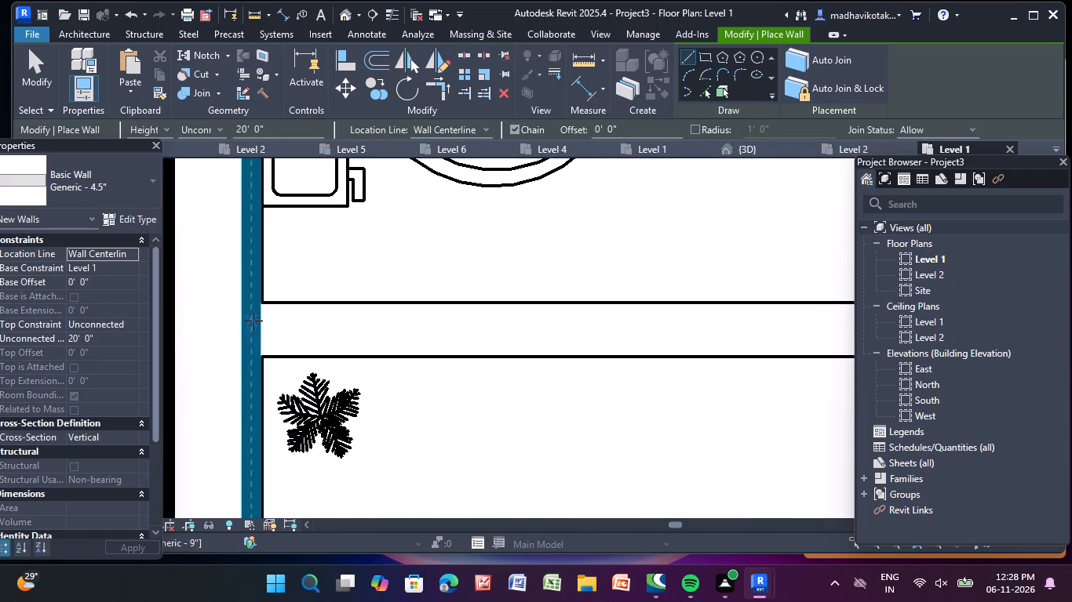
{"action": "left_click", "coordinate": [253, 321]}
{"action": "scroll", "coordinate": [758, 296], "scroll_direction": "down", "scroll_amount": 7}
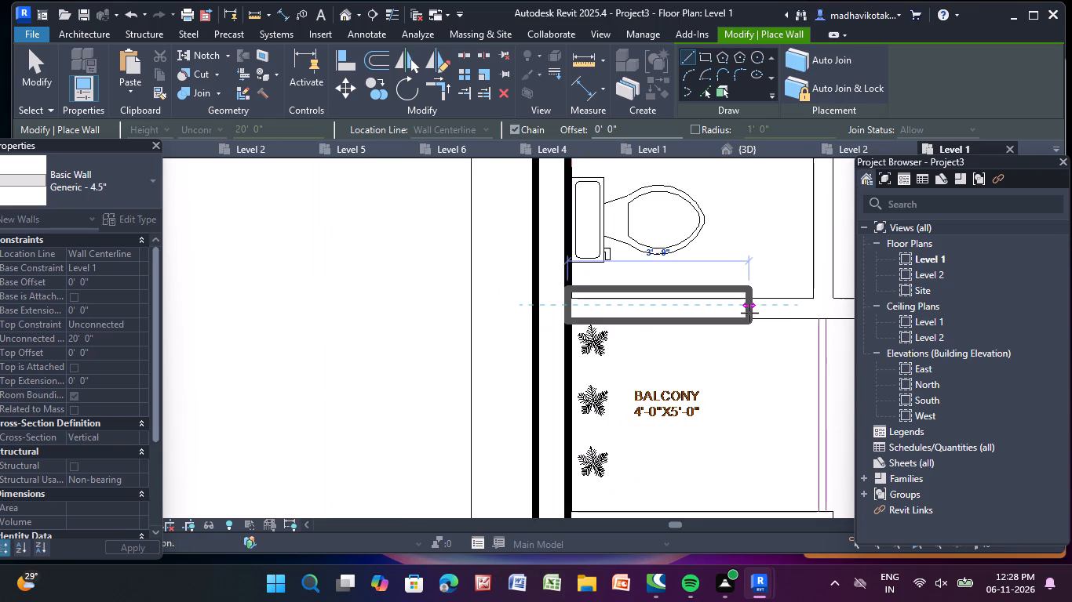
{"action": "scroll", "coordinate": [749, 313], "scroll_direction": "down", "scroll_amount": 4}
{"action": "middle_click_drag", "start_coordinate": [749, 313], "coordinate": [240, 332]}
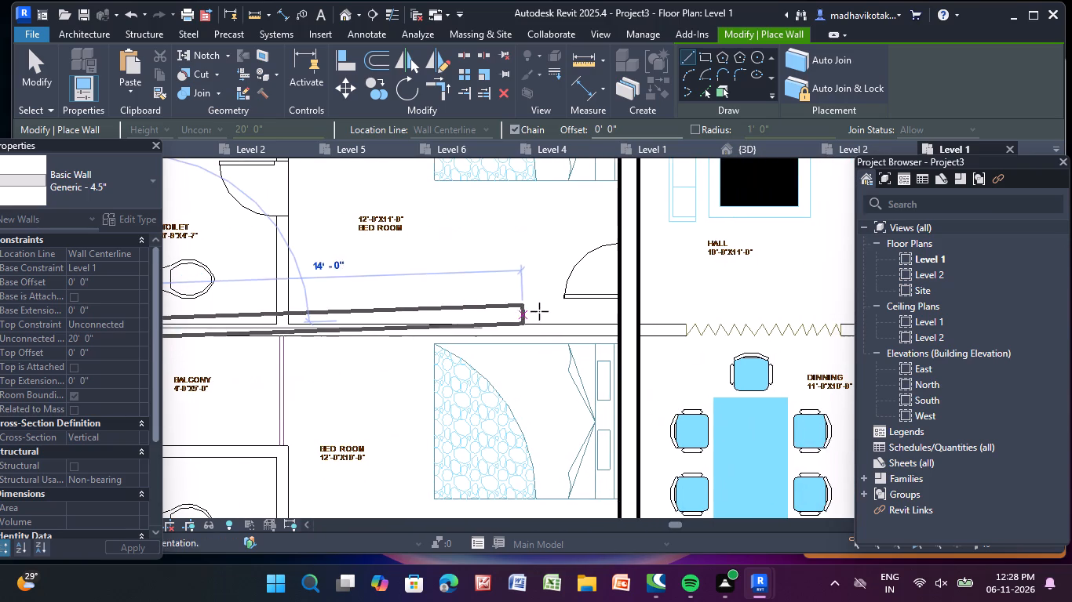
{"action": "scroll", "coordinate": [610, 323], "scroll_direction": "up", "scroll_amount": 4}
{"action": "left_click", "coordinate": [625, 323]}
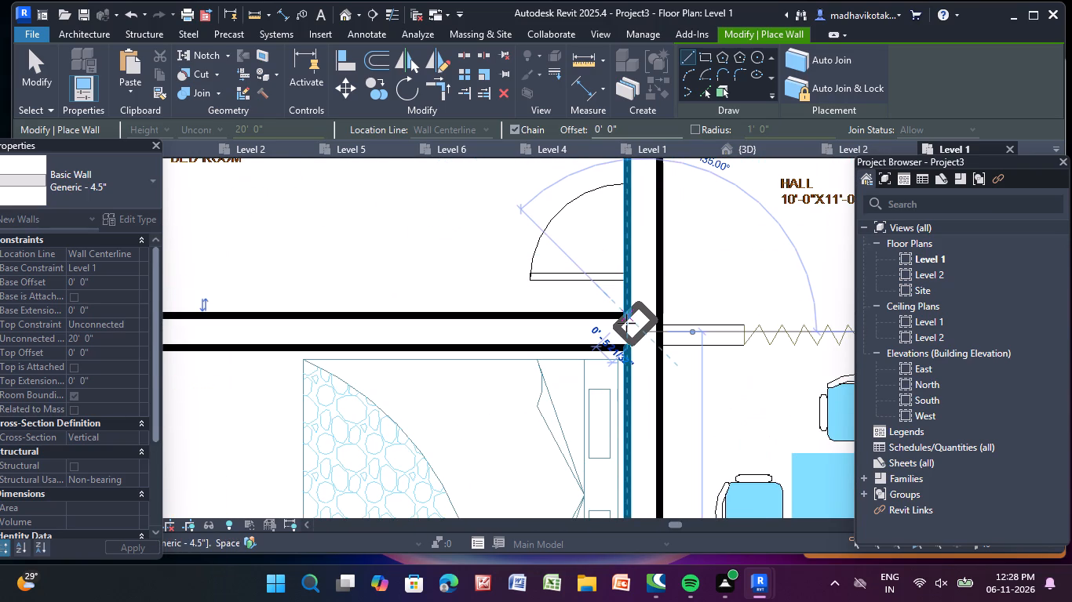
{"action": "key", "text": "Escape"}
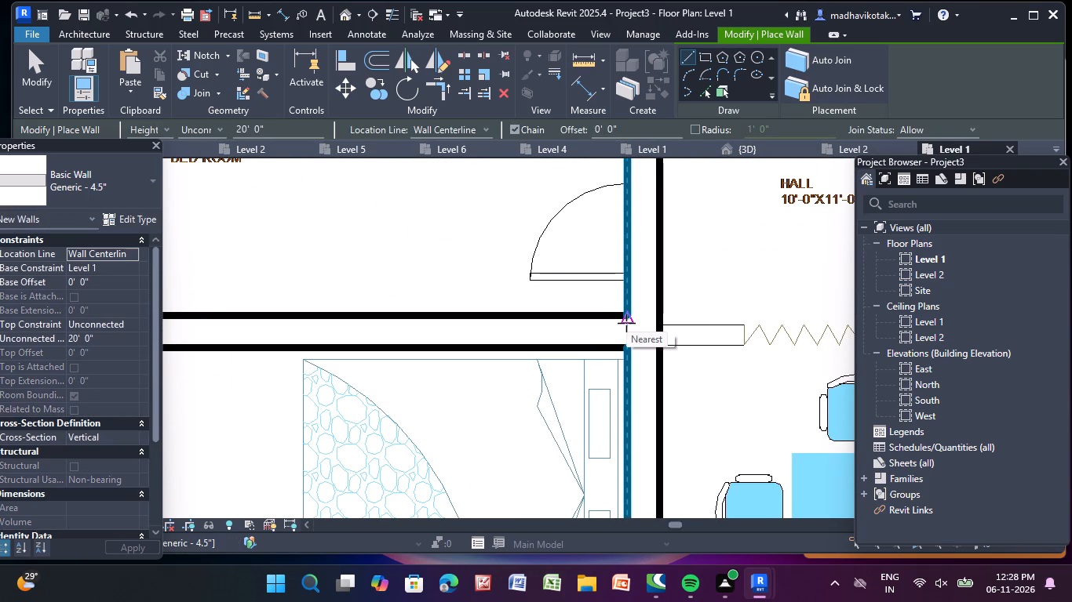
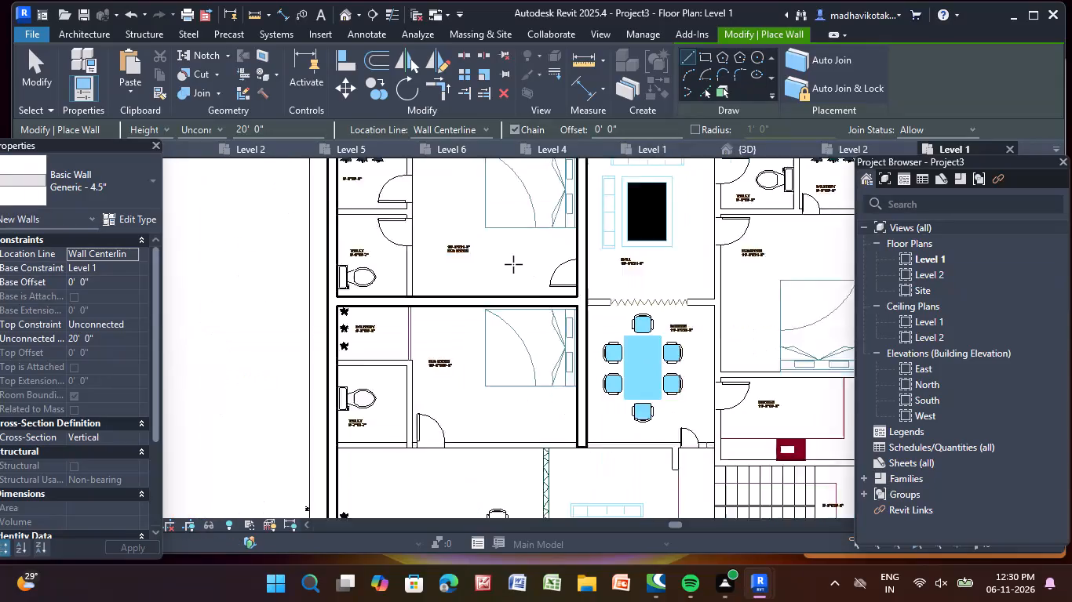
Draw a vertical Generic - 4.5" wall about 10'-8" long between the northwest toilet and bedroom, from the north exterior wall to the horizontal partition.
{"action": "middle_click_drag", "start_coordinate": [512, 265], "coordinate": [523, 423]}
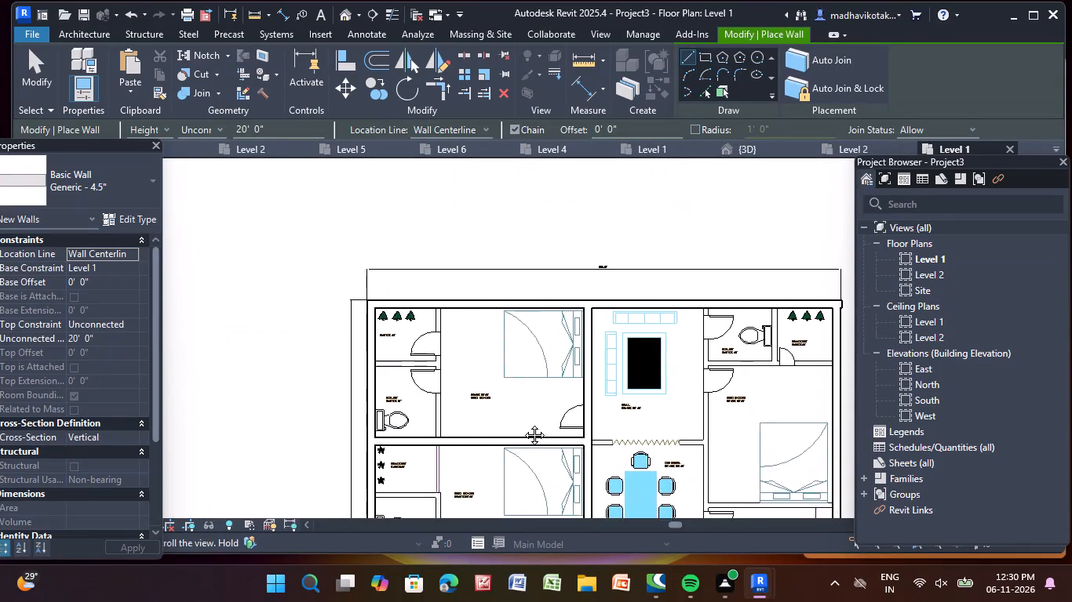
{"action": "middle_click_drag", "start_coordinate": [523, 423], "coordinate": [522, 425]}
{"action": "scroll", "coordinate": [432, 316], "scroll_direction": "up", "scroll_amount": 16}
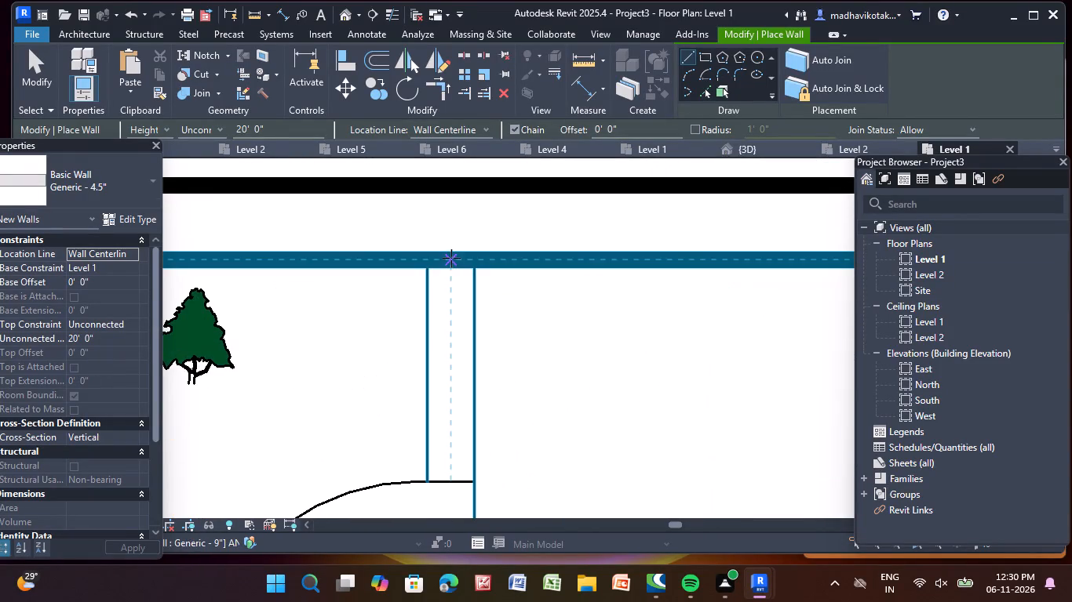
{"action": "left_click_drag", "start_coordinate": [451, 258], "coordinate": [451, 277]}
{"action": "scroll", "coordinate": [461, 468], "scroll_direction": "down", "scroll_amount": 6}
{"action": "middle_click_drag", "start_coordinate": [461, 469], "coordinate": [384, 31]}
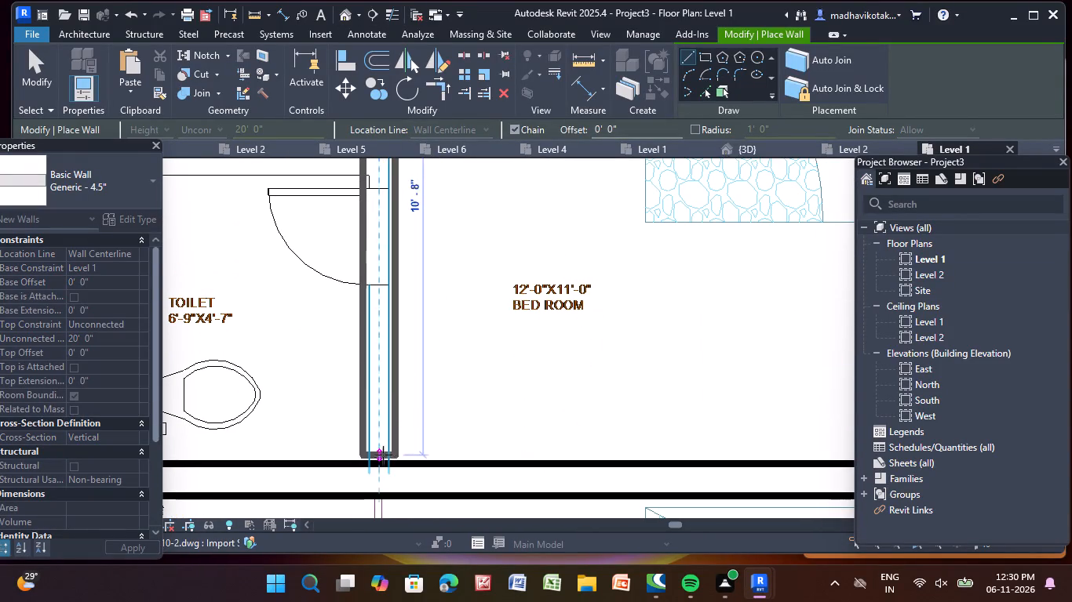
{"action": "left_click", "coordinate": [381, 462]}
{"action": "key", "text": "Escape"}
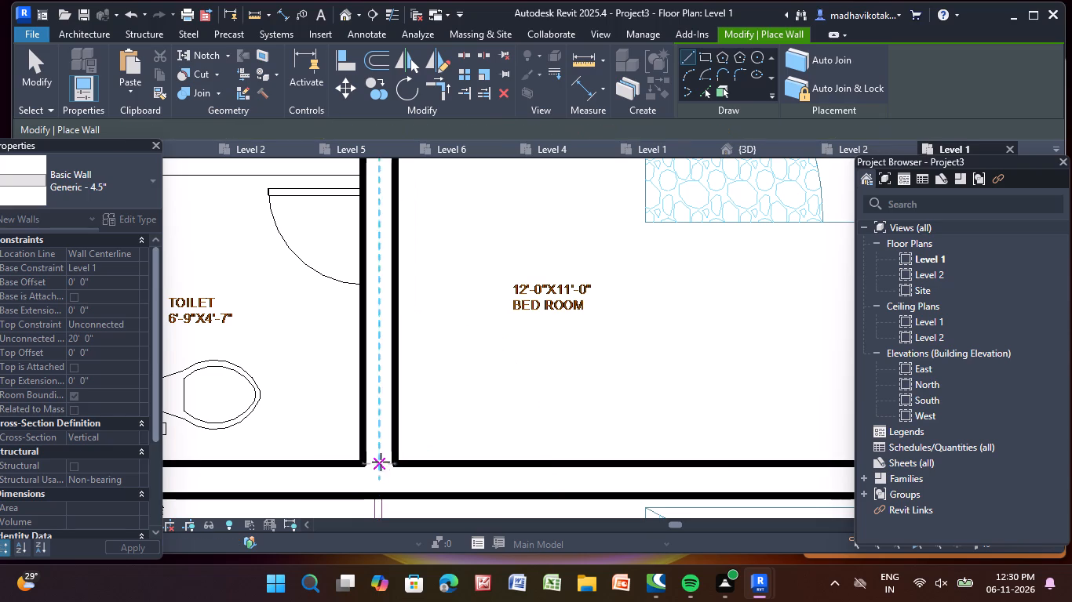
Draw a vertical Generic - 4.5" wall separating the second bedroom from its balcony and toilet, from the horizontal partition to the bedroom's lower wall line.
{"action": "scroll", "coordinate": [381, 462], "scroll_direction": "down", "scroll_amount": 7}
{"action": "middle_click_drag", "start_coordinate": [381, 462], "coordinate": [403, 206]}
{"action": "scroll", "coordinate": [403, 237], "scroll_direction": "up", "scroll_amount": 8}
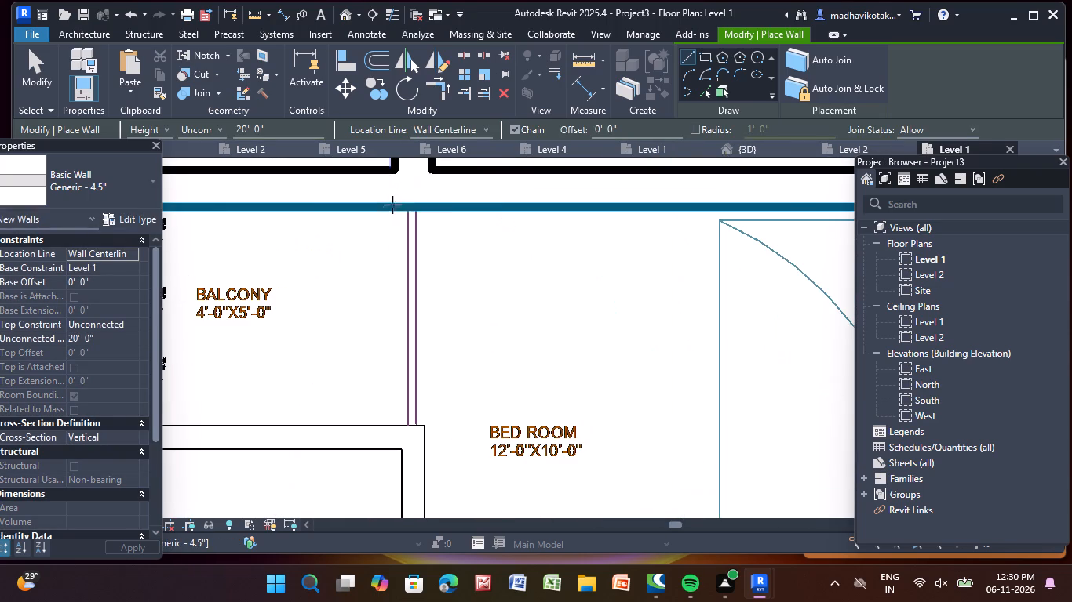
{"action": "left_click", "coordinate": [411, 206]}
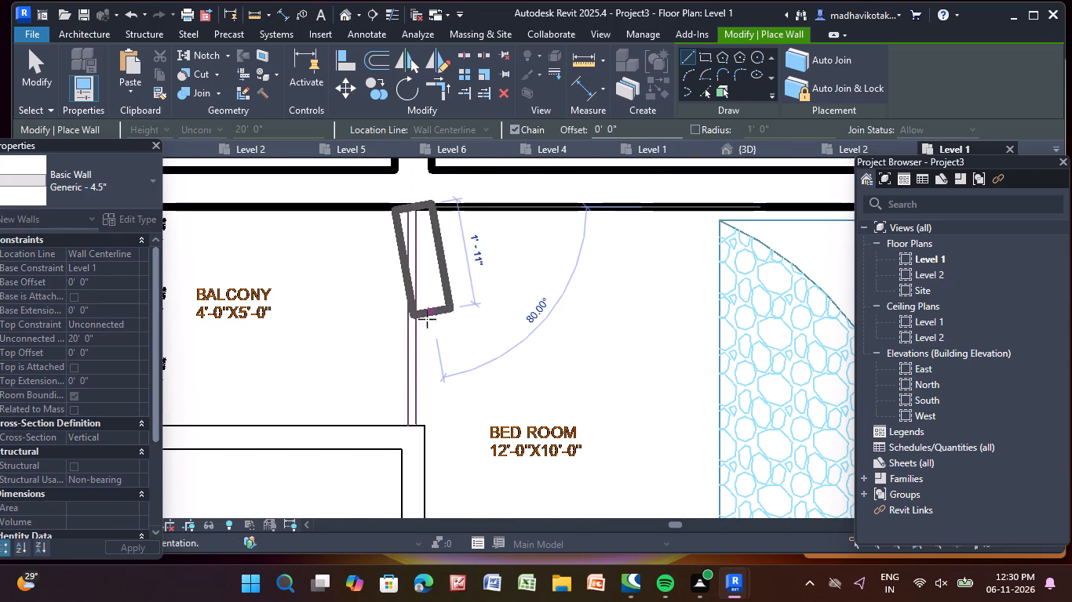
{"action": "scroll", "coordinate": [403, 378], "scroll_direction": "down", "scroll_amount": 4}
{"action": "middle_click_drag", "start_coordinate": [403, 379], "coordinate": [414, 313]}
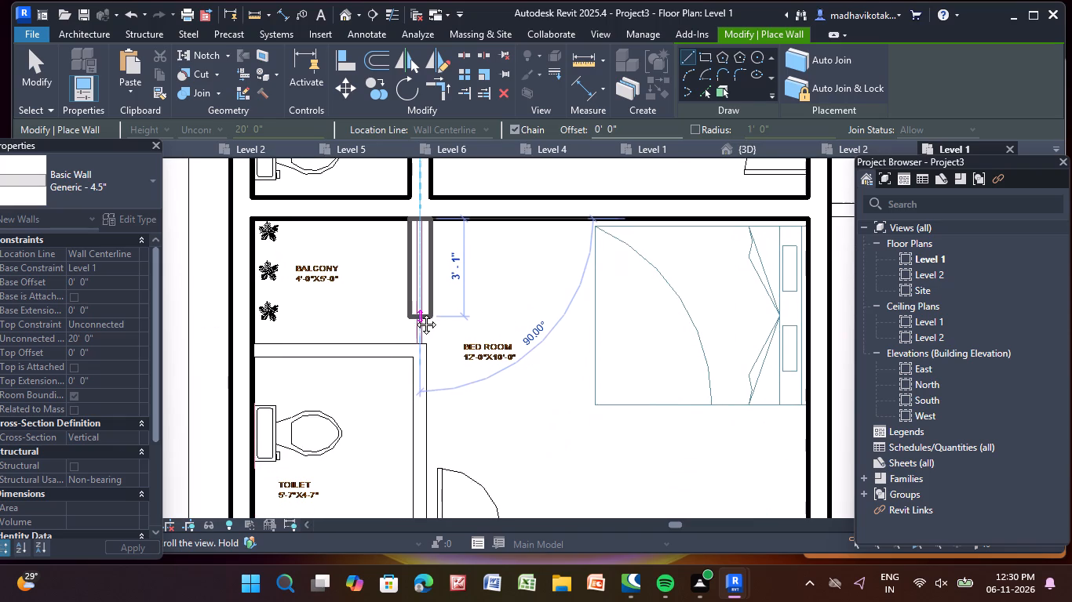
{"action": "middle_click_drag", "start_coordinate": [414, 313], "coordinate": [416, 312]}
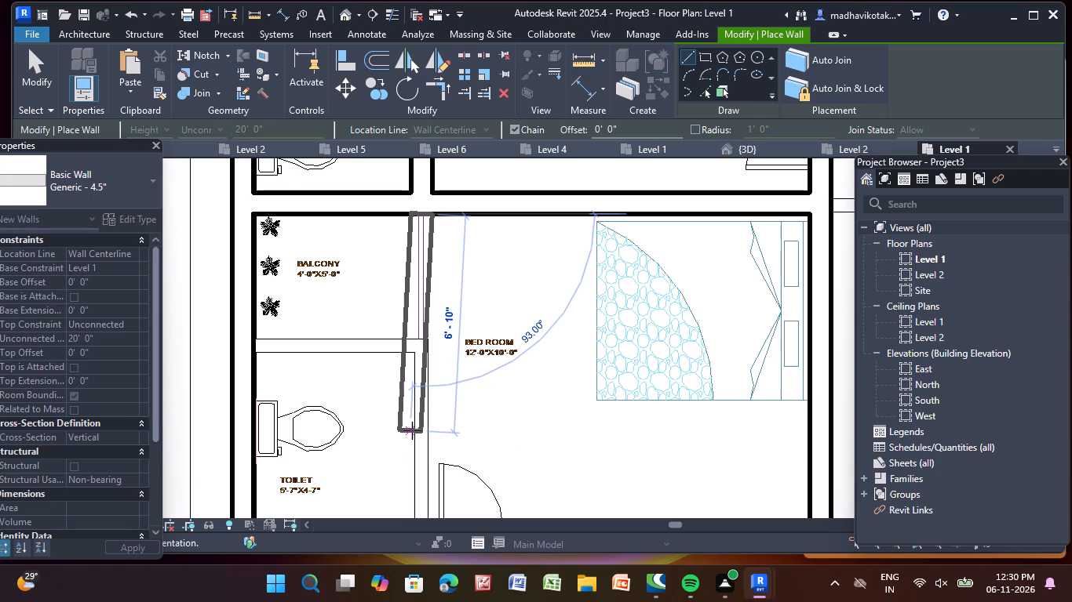
{"action": "scroll", "coordinate": [411, 430], "scroll_direction": "down", "scroll_amount": 2}
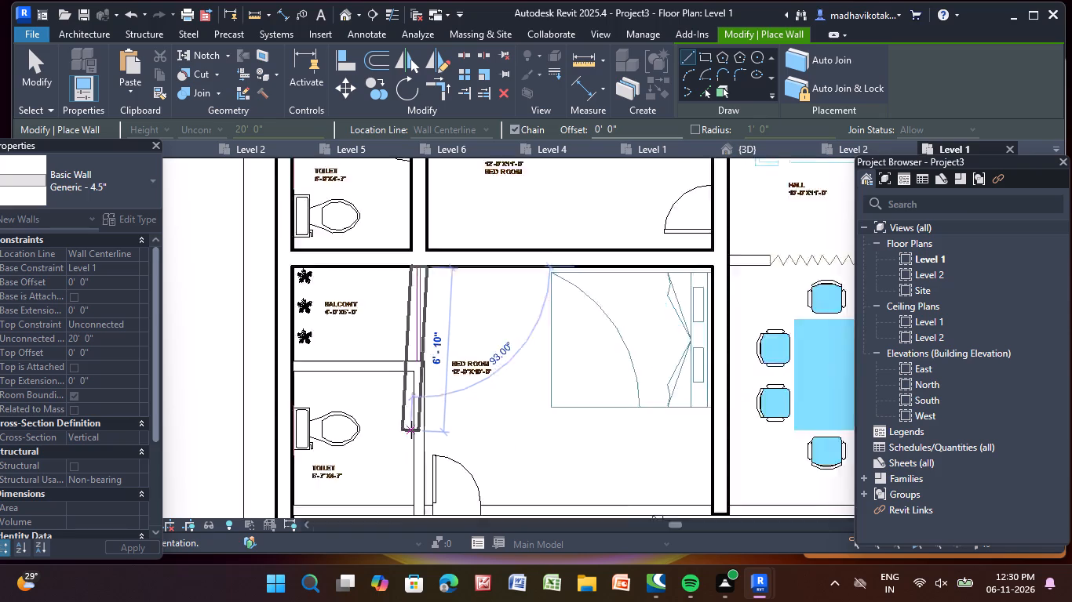
{"action": "scroll", "coordinate": [411, 430], "scroll_direction": "down", "scroll_amount": 3}
{"action": "middle_click_drag", "start_coordinate": [411, 430], "coordinate": [397, 217]}
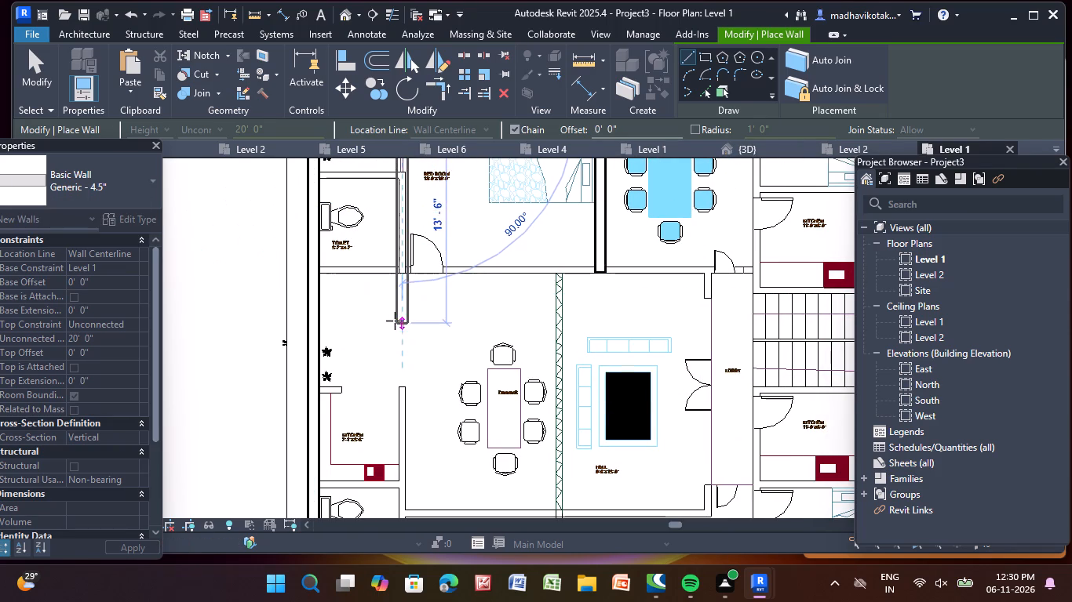
{"action": "scroll", "coordinate": [403, 274], "scroll_direction": "up", "scroll_amount": 5}
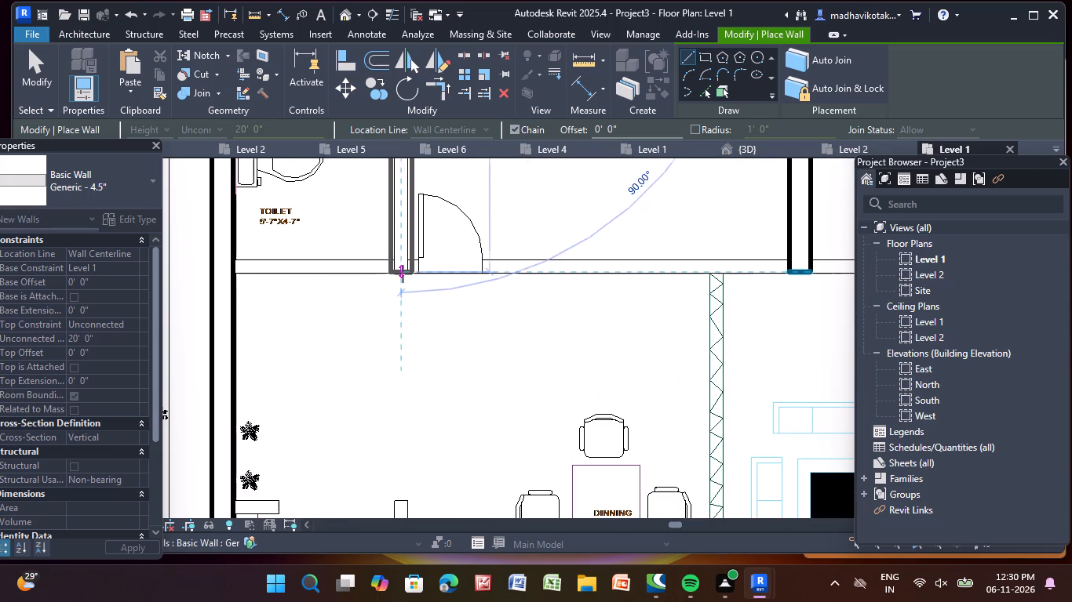
{"action": "scroll", "coordinate": [402, 273], "scroll_direction": "up", "scroll_amount": 8}
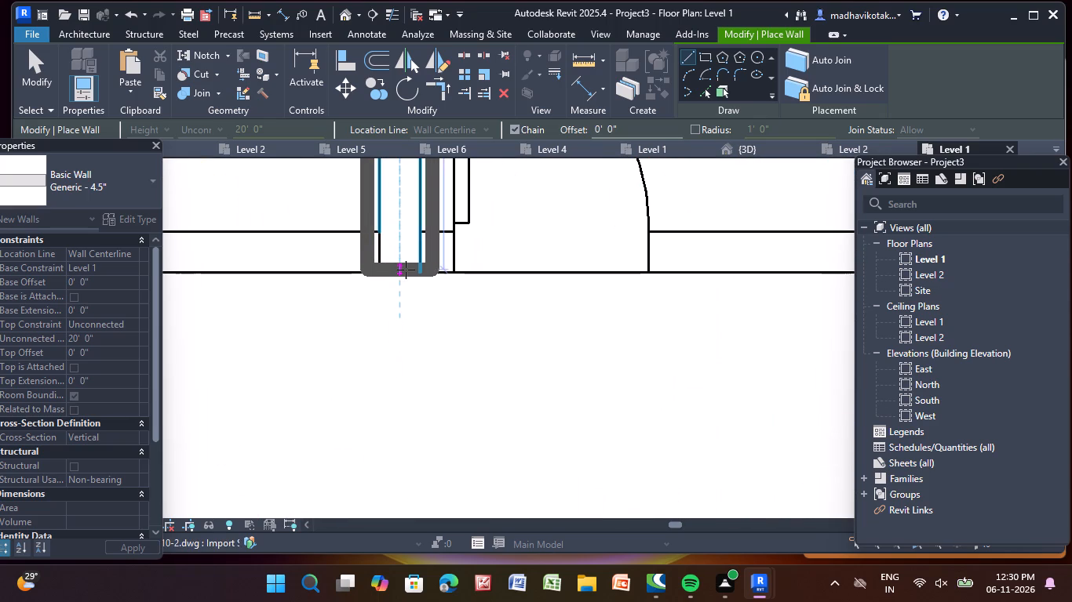
{"action": "left_click", "coordinate": [406, 270]}
{"action": "key", "text": "Escape"}
{"action": "scroll", "coordinate": [406, 270], "scroll_direction": "down", "scroll_amount": 6}
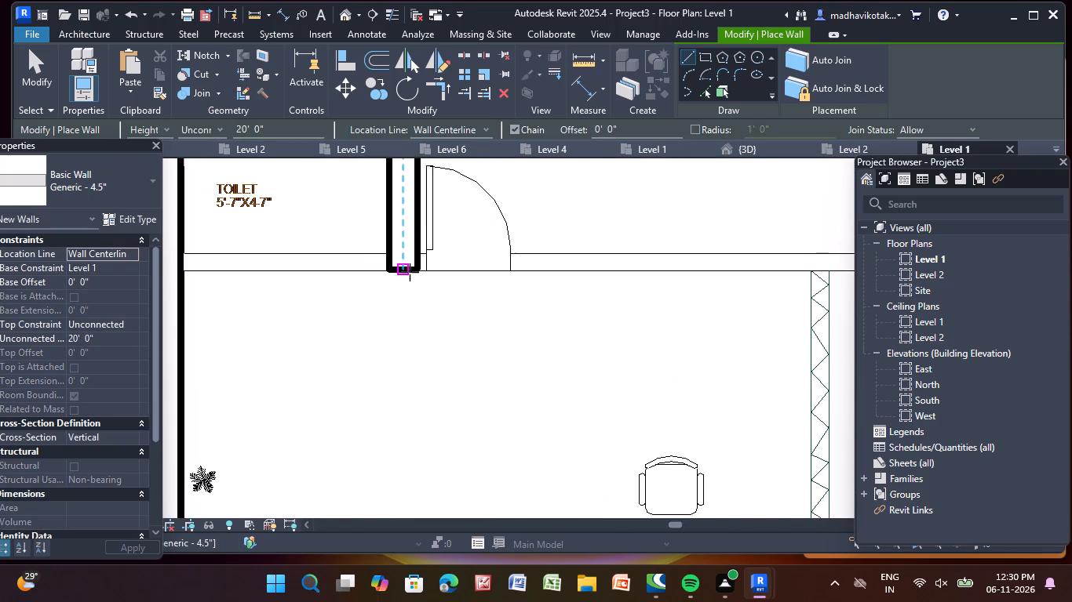
{"action": "scroll", "coordinate": [410, 274], "scroll_direction": "down", "scroll_amount": 7}
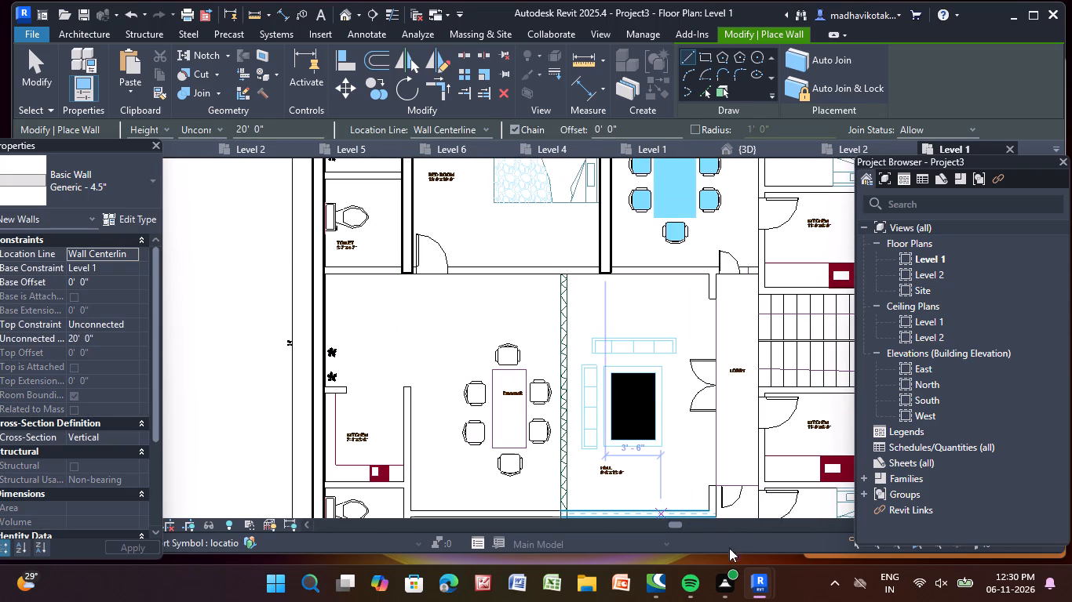
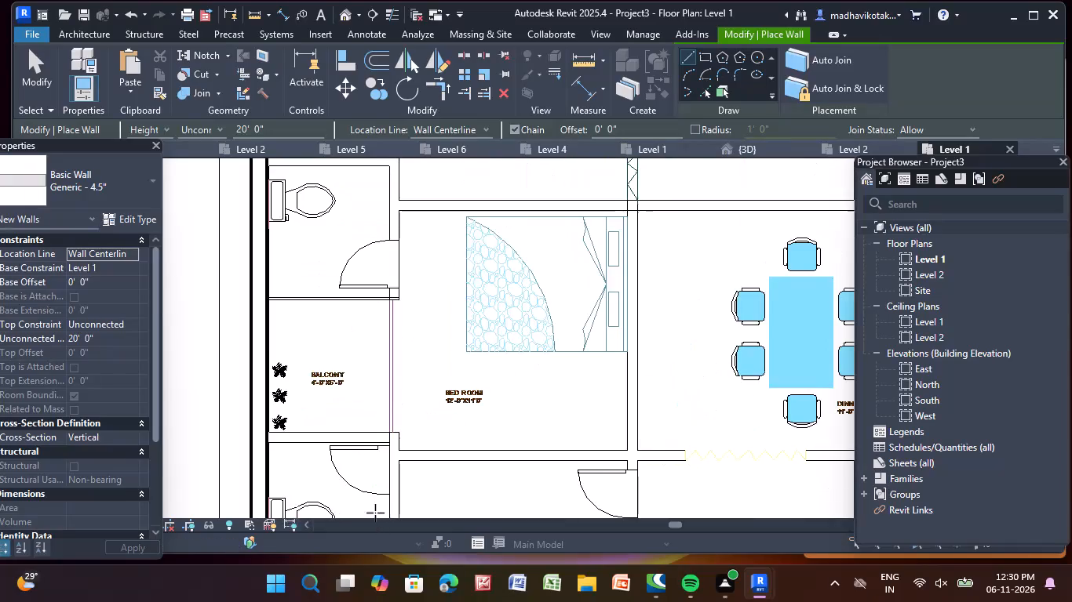
Draw a vertical Generic - 4.5" wall from the south exterior wall beside the toilet, past the bedroom balcony, to the partition end beside the kitchen.
{"action": "middle_click_drag", "start_coordinate": [375, 513], "coordinate": [336, 343]}
{"action": "scroll", "coordinate": [354, 391], "scroll_direction": "up", "scroll_amount": 7}
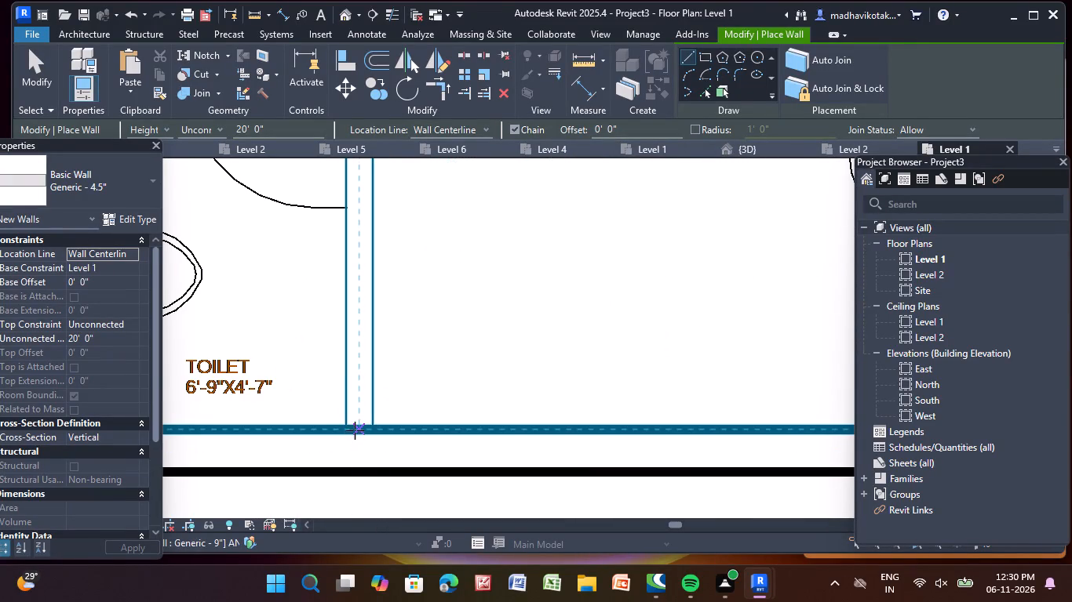
{"action": "left_click", "coordinate": [357, 430]}
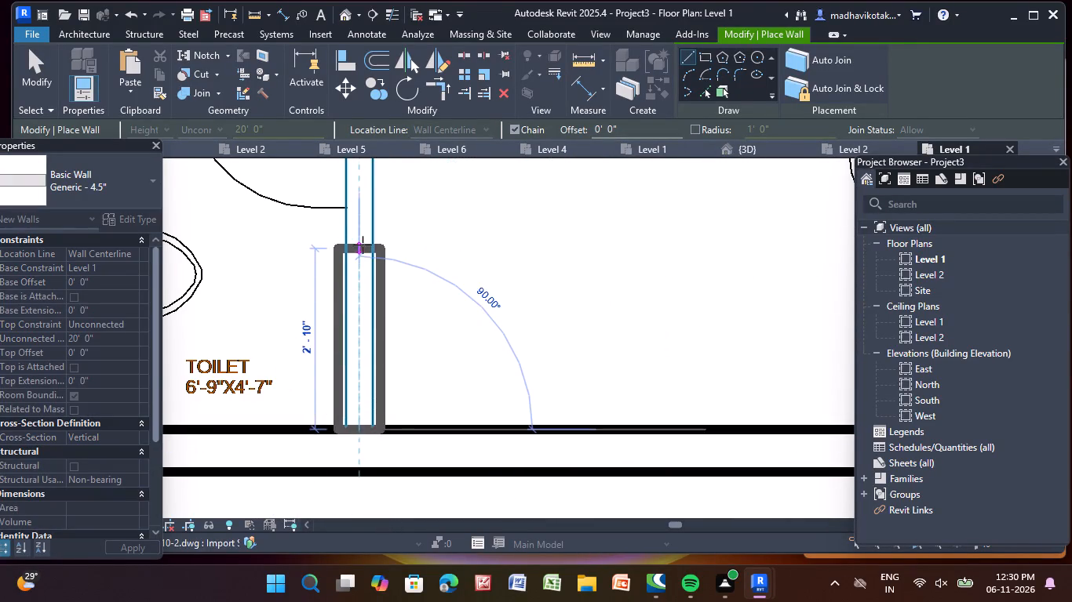
{"action": "scroll", "coordinate": [361, 244], "scroll_direction": "down", "scroll_amount": 5}
{"action": "middle_click_drag", "start_coordinate": [356, 275], "coordinate": [353, 551]}
{"action": "scroll", "coordinate": [360, 254], "scroll_direction": "down", "scroll_amount": 3}
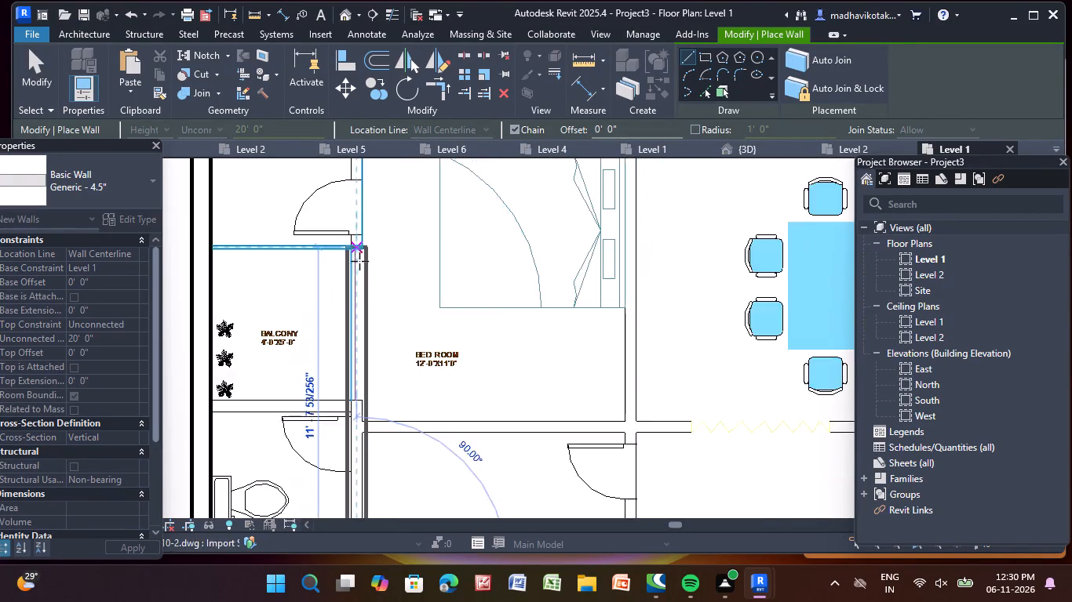
{"action": "scroll", "coordinate": [359, 261], "scroll_direction": "down", "scroll_amount": 1}
{"action": "middle_click_drag", "start_coordinate": [359, 270], "coordinate": [377, 503]}
{"action": "scroll", "coordinate": [367, 267], "scroll_direction": "up", "scroll_amount": 4}
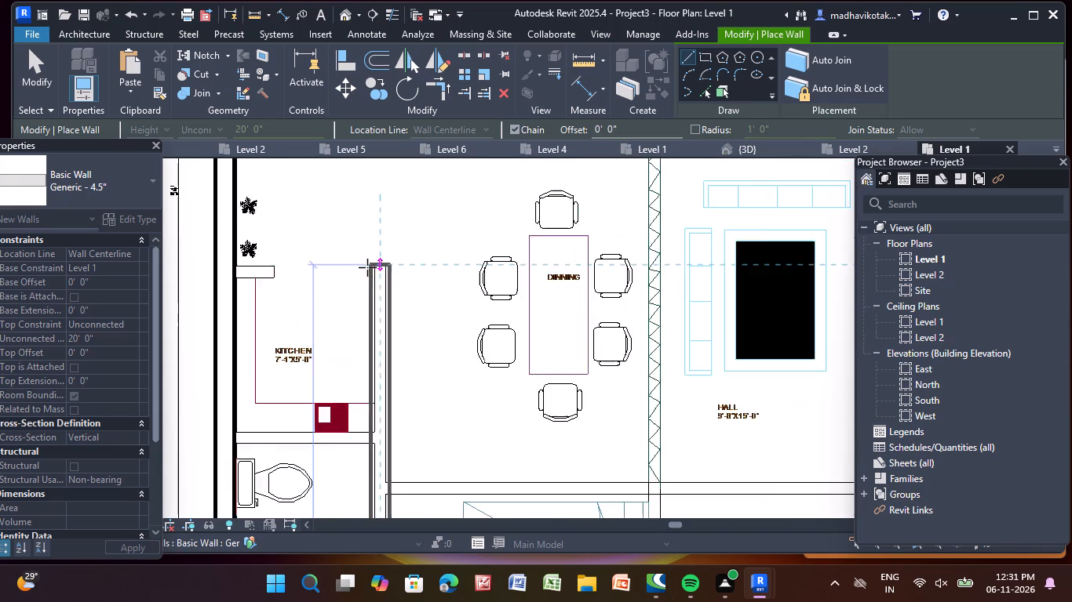
{"action": "left_click", "coordinate": [381, 262]}
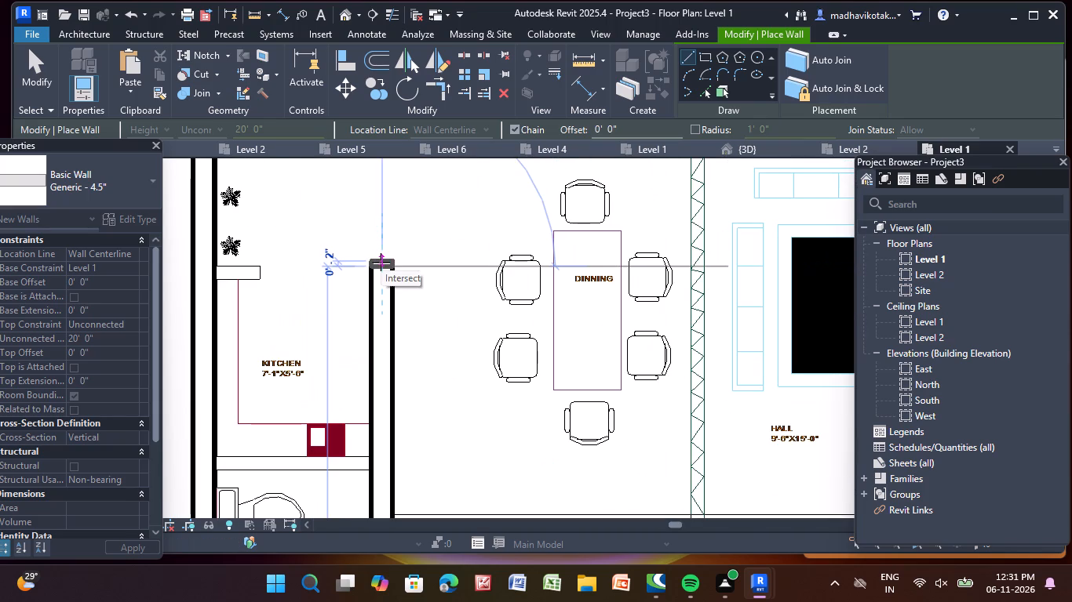
{"action": "key", "text": "Escape"}
Draw a short horizontal Generic - 4.5" stub wall from the west exterior wall between the balcony and the kitchen, ending at the CAD outline's end.
{"action": "scroll", "coordinate": [219, 264], "scroll_direction": "up", "scroll_amount": 8}
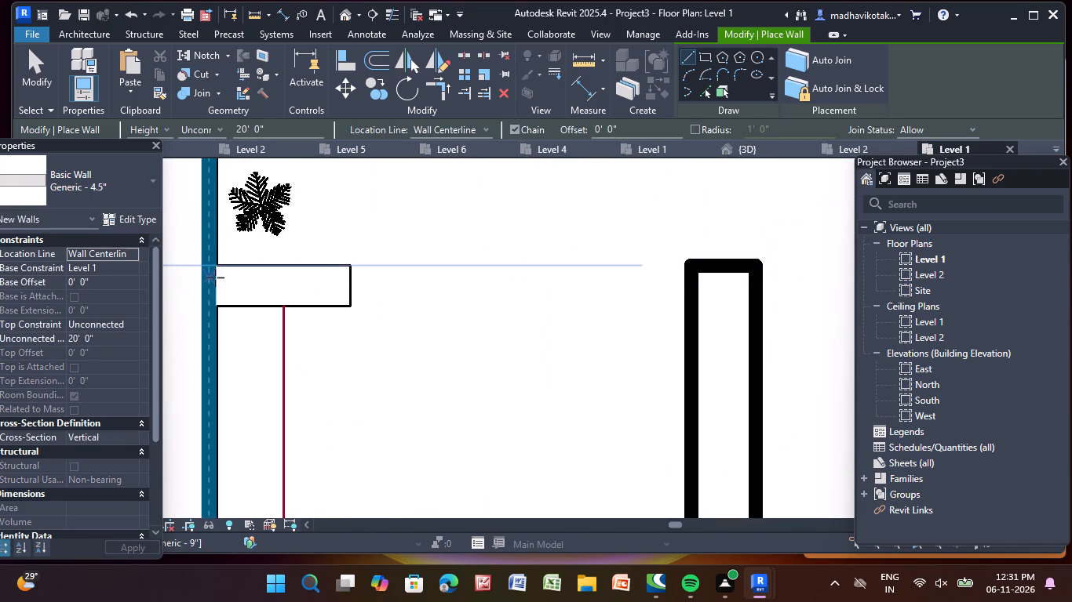
{"action": "left_click", "coordinate": [212, 284]}
{"action": "left_click", "coordinate": [347, 281]}
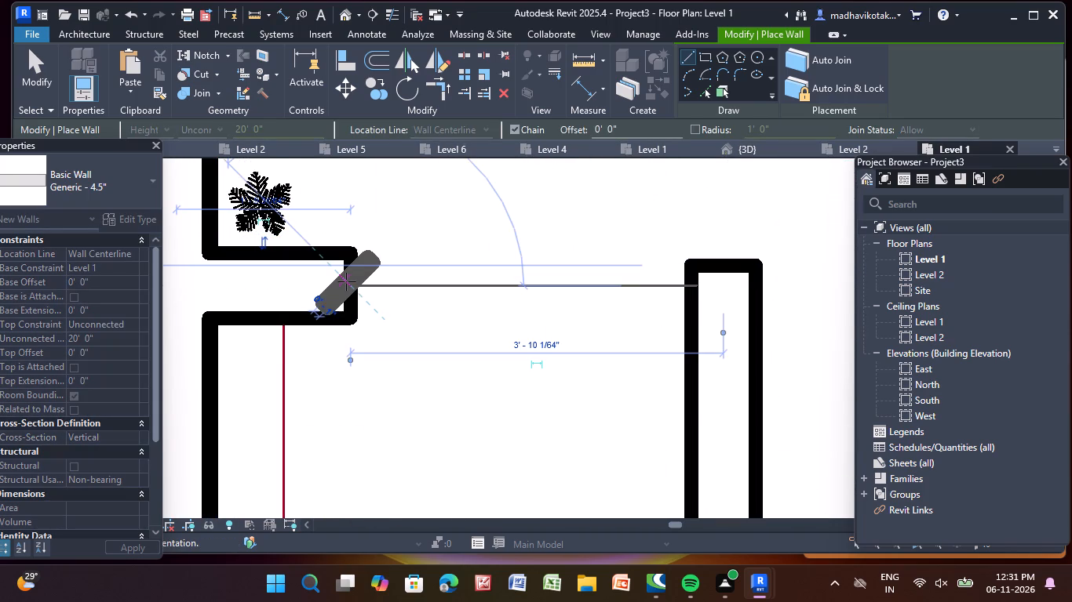
{"action": "key", "text": "Escape"}
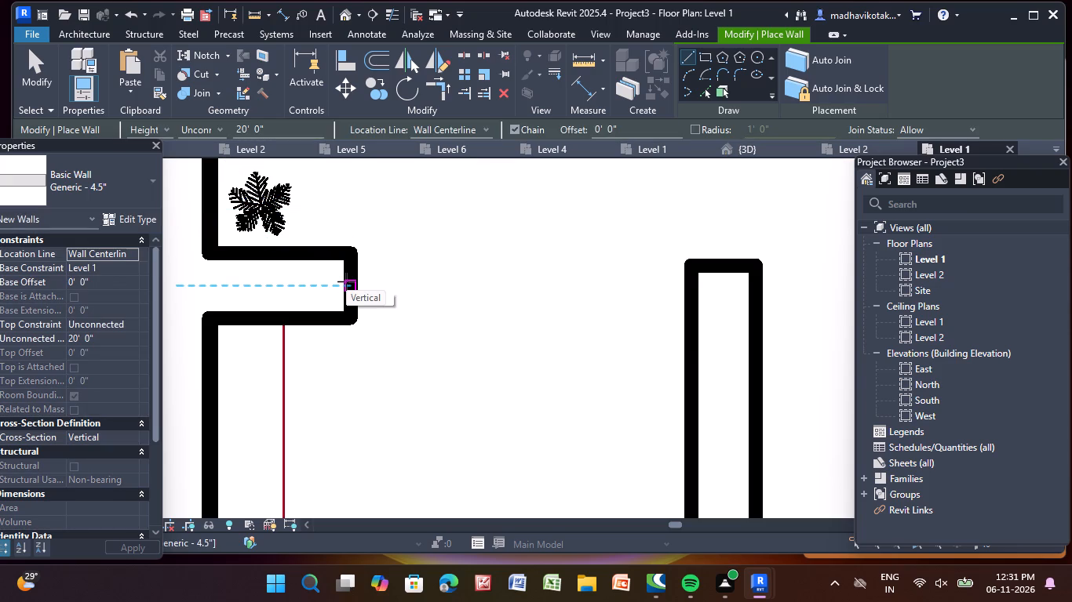
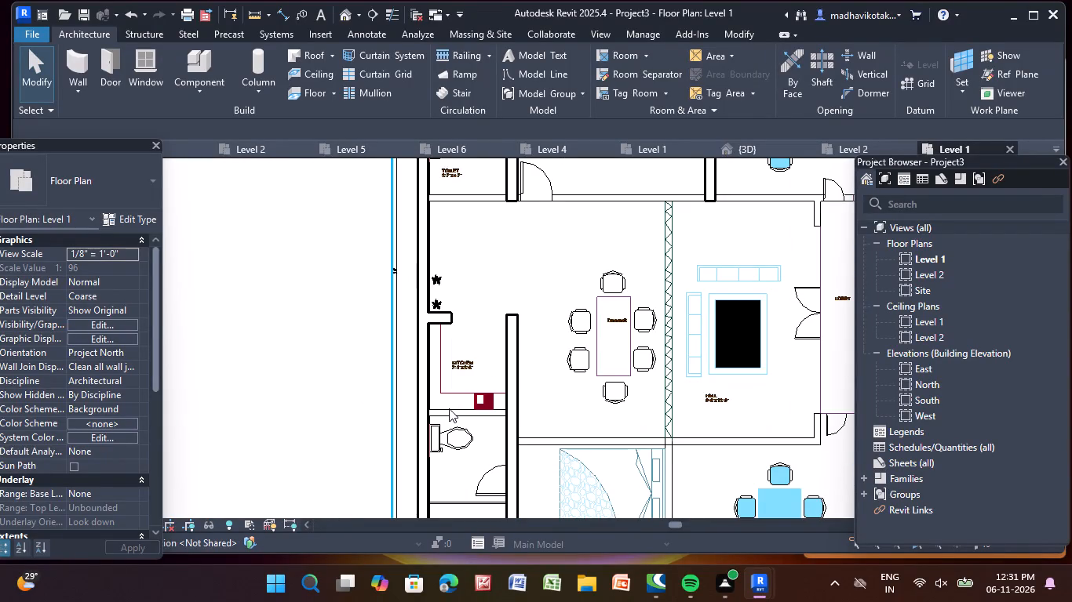
Draw a horizontal Generic - 4.5" wall between the northwest balcony and toilet, from the west exterior wall to the vertical partition.
{"action": "middle_click_drag", "start_coordinate": [448, 408], "coordinate": [361, 319]}
{"action": "left_click", "coordinate": [78, 56]}
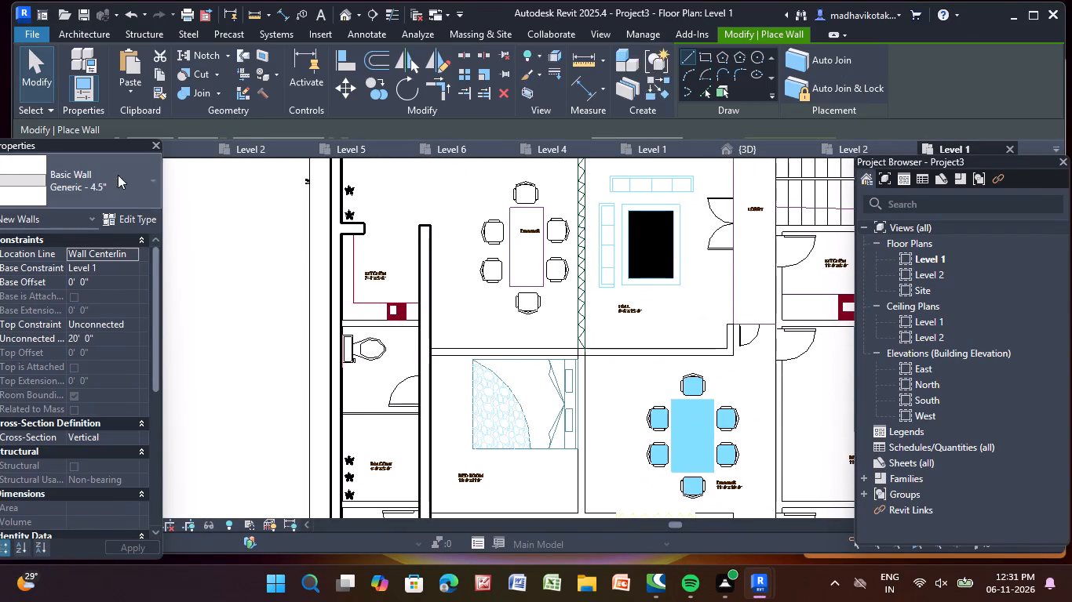
{"action": "scroll", "coordinate": [617, 422], "scroll_direction": "down", "scroll_amount": 4}
{"action": "middle_click_drag", "start_coordinate": [452, 183], "coordinate": [449, 404]}
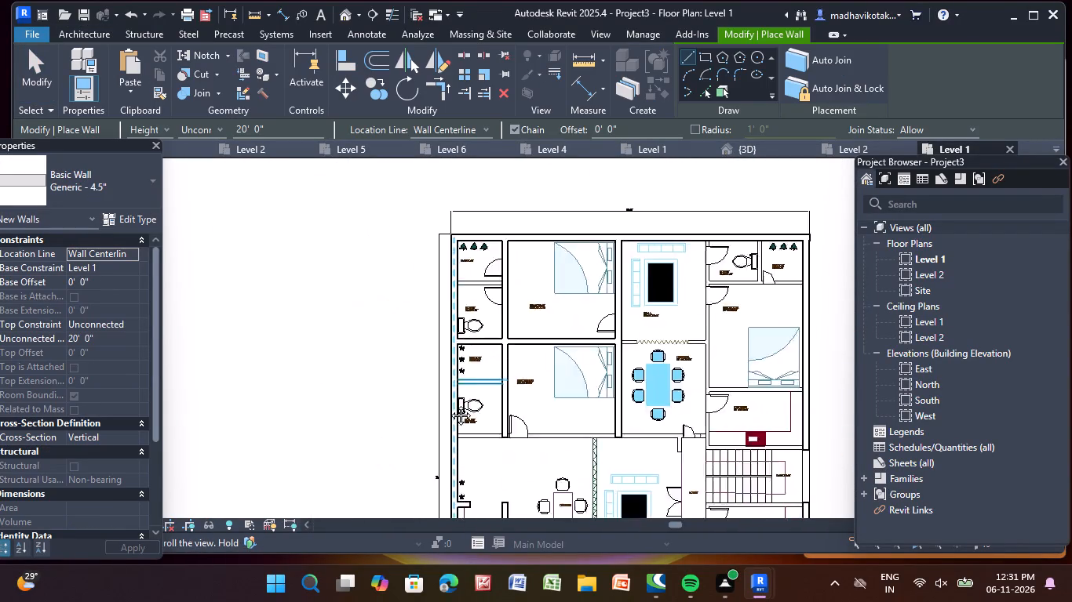
{"action": "middle_click_drag", "start_coordinate": [449, 404], "coordinate": [337, 431]}
{"action": "scroll", "coordinate": [402, 319], "scroll_direction": "up", "scroll_amount": 6}
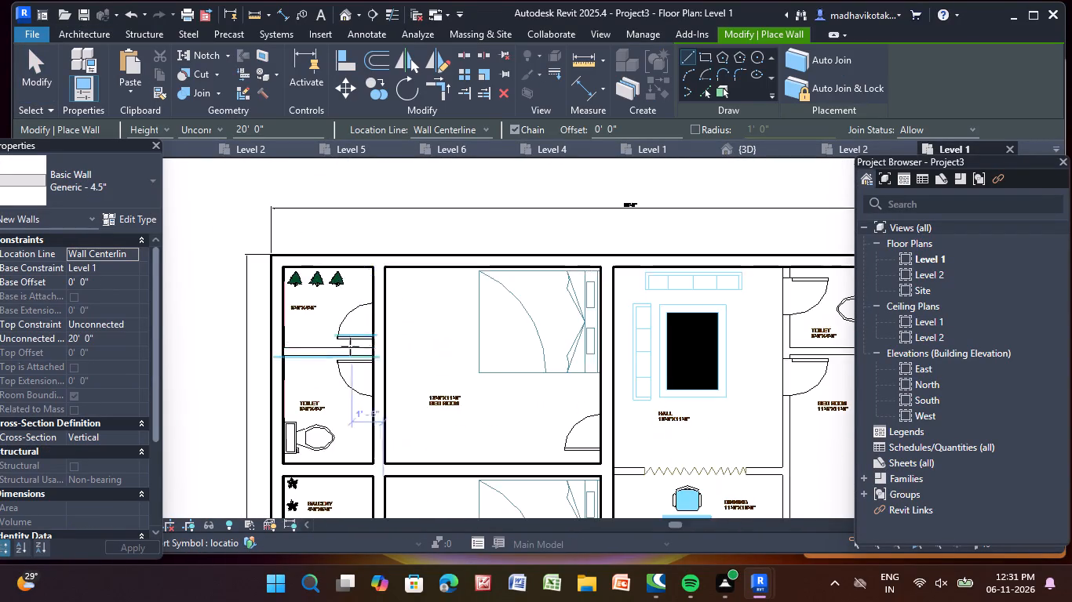
{"action": "scroll", "coordinate": [350, 346], "scroll_direction": "up", "scroll_amount": 7}
{"action": "left_click", "coordinate": [188, 354]}
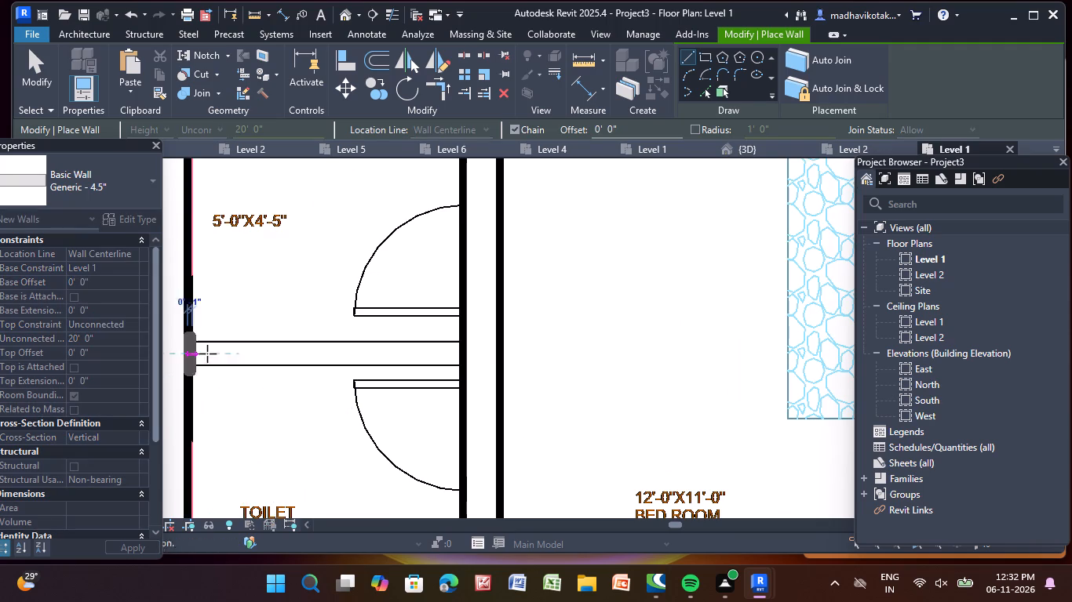
{"action": "left_click", "coordinate": [460, 353]}
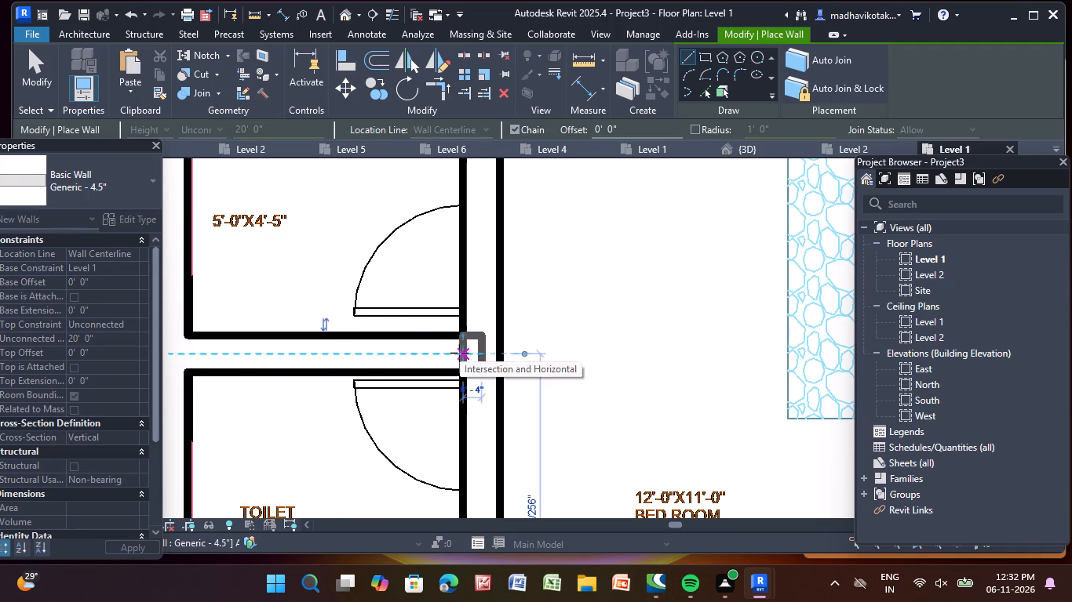
{"action": "key", "text": "Escape"}
Draw a horizontal Generic - 4.5" wall about 4' - 11 1/2" long between the 4'-0"X5'-0" balcony and the 5'-7"X4'-7" toilet.
{"action": "scroll", "coordinate": [373, 366], "scroll_direction": "down", "scroll_amount": 2}
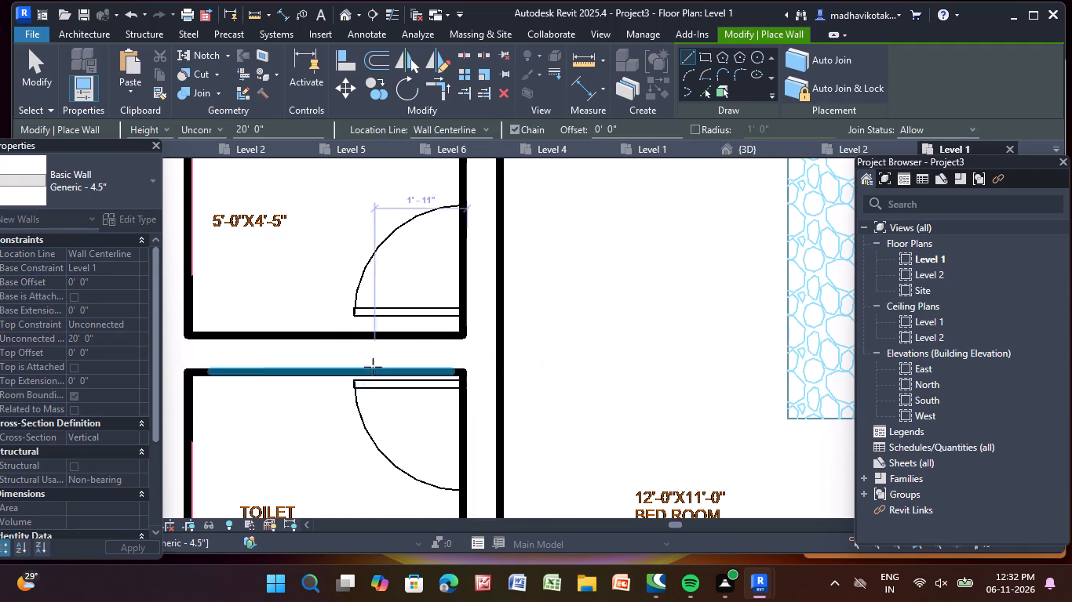
{"action": "scroll", "coordinate": [373, 367], "scroll_direction": "down", "scroll_amount": 4}
{"action": "middle_click_drag", "start_coordinate": [372, 368], "coordinate": [314, 235]}
{"action": "middle_click_drag", "start_coordinate": [297, 388], "coordinate": [301, 232]}
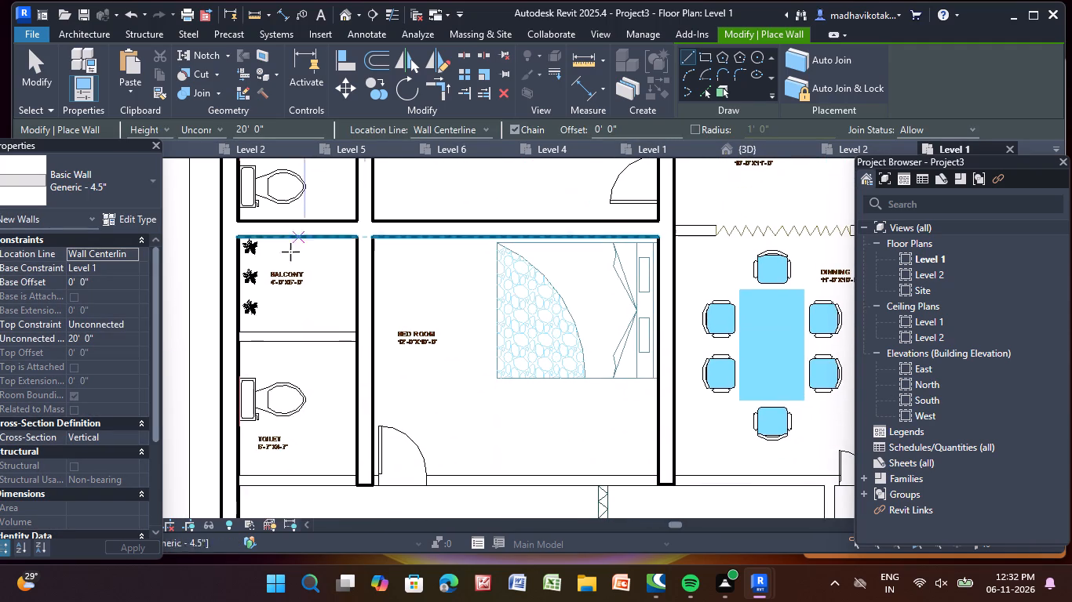
{"action": "scroll", "coordinate": [238, 350], "scroll_direction": "up", "scroll_amount": 7}
{"action": "left_click", "coordinate": [241, 320]}
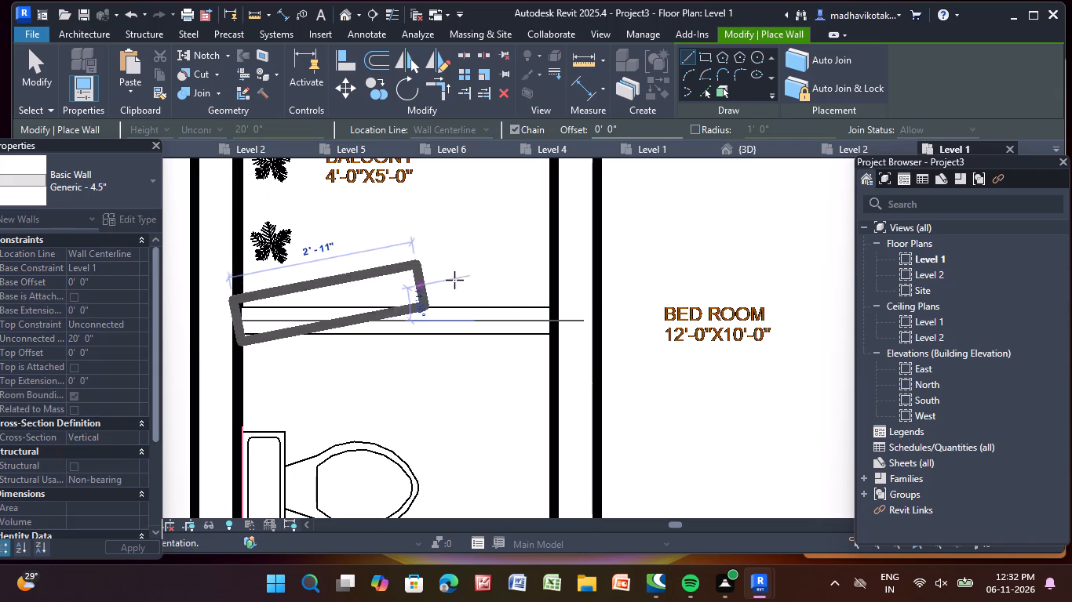
{"action": "left_click", "coordinate": [552, 315]}
{"action": "key", "text": "Escape"}
Draw a long horizontal Generic - 4.5" wall from the west exterior wall below the 5'-7"X4'-7" toilet, past the dining area, to the kitchen-side partition line.
{"action": "scroll", "coordinate": [546, 310], "scroll_direction": "down", "scroll_amount": 6}
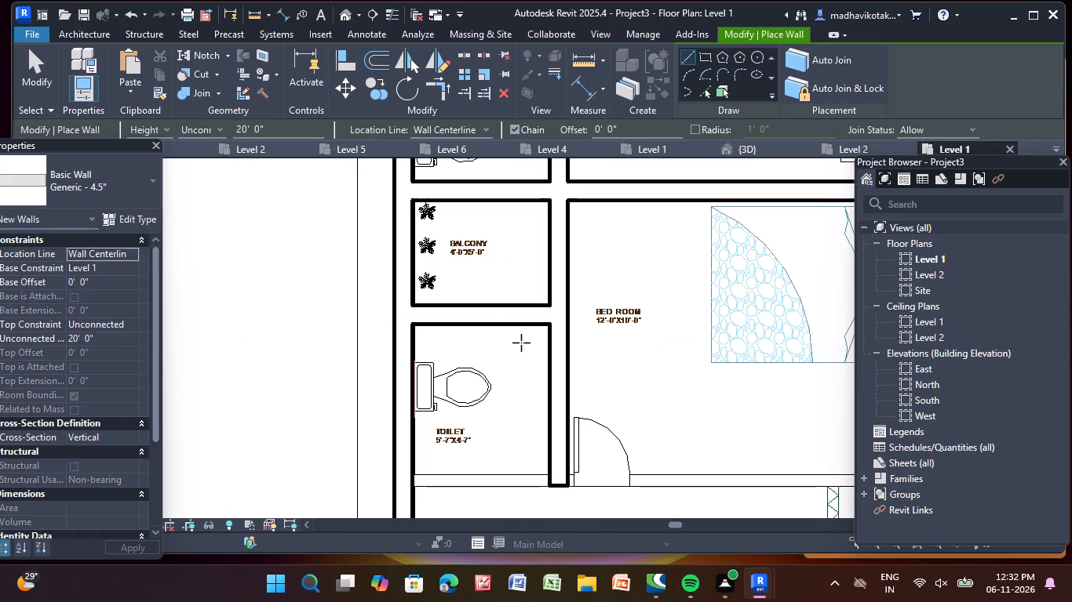
{"action": "middle_click_drag", "start_coordinate": [521, 339], "coordinate": [483, 206]}
{"action": "scroll", "coordinate": [388, 359], "scroll_direction": "up", "scroll_amount": 10}
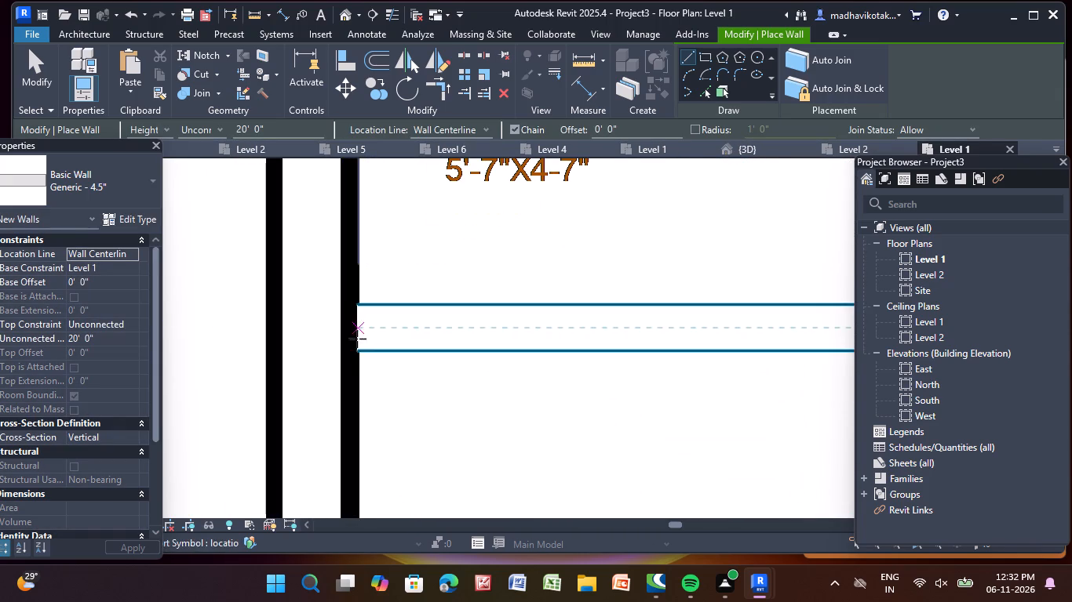
{"action": "left_click", "coordinate": [354, 328]}
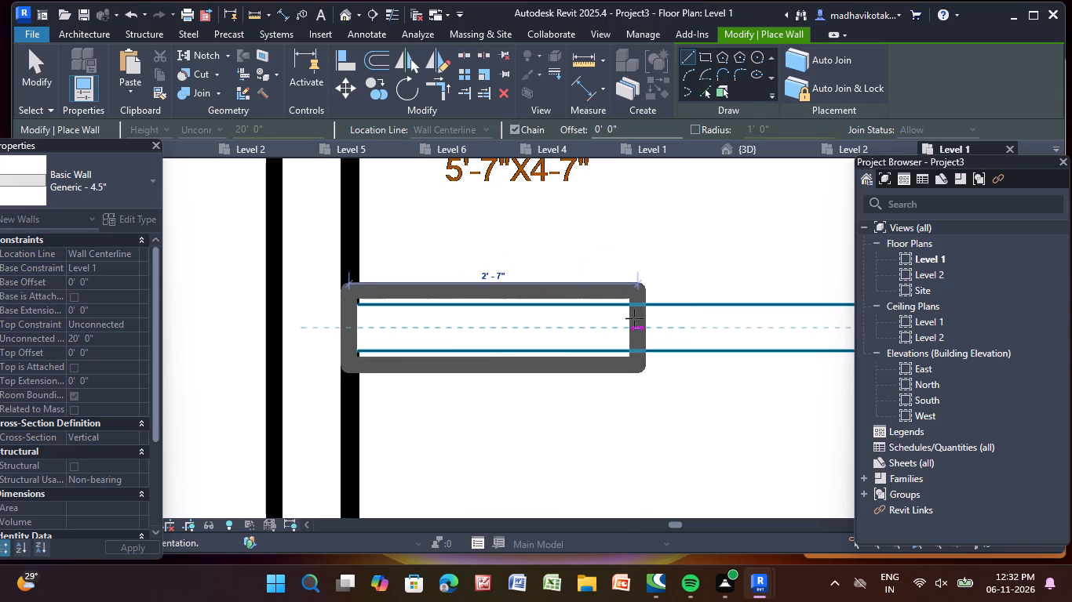
{"action": "scroll", "coordinate": [789, 322], "scroll_direction": "down", "scroll_amount": 5}
{"action": "middle_click_drag", "start_coordinate": [789, 322], "coordinate": [0, 499]}
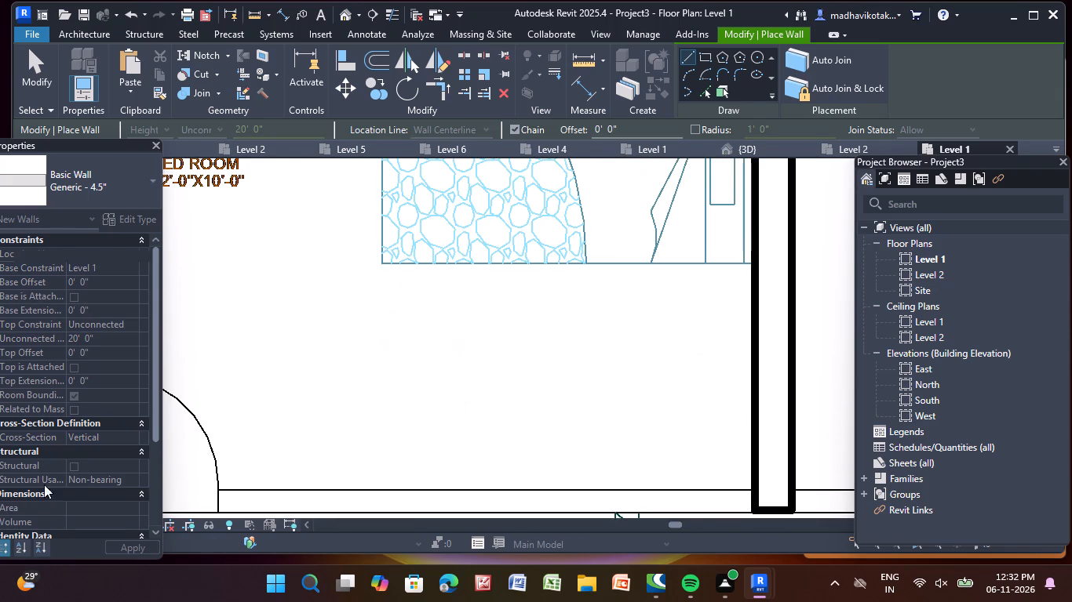
{"action": "scroll", "coordinate": [465, 428], "scroll_direction": "down", "scroll_amount": 4}
{"action": "middle_click_drag", "start_coordinate": [458, 443], "coordinate": [337, 327]}
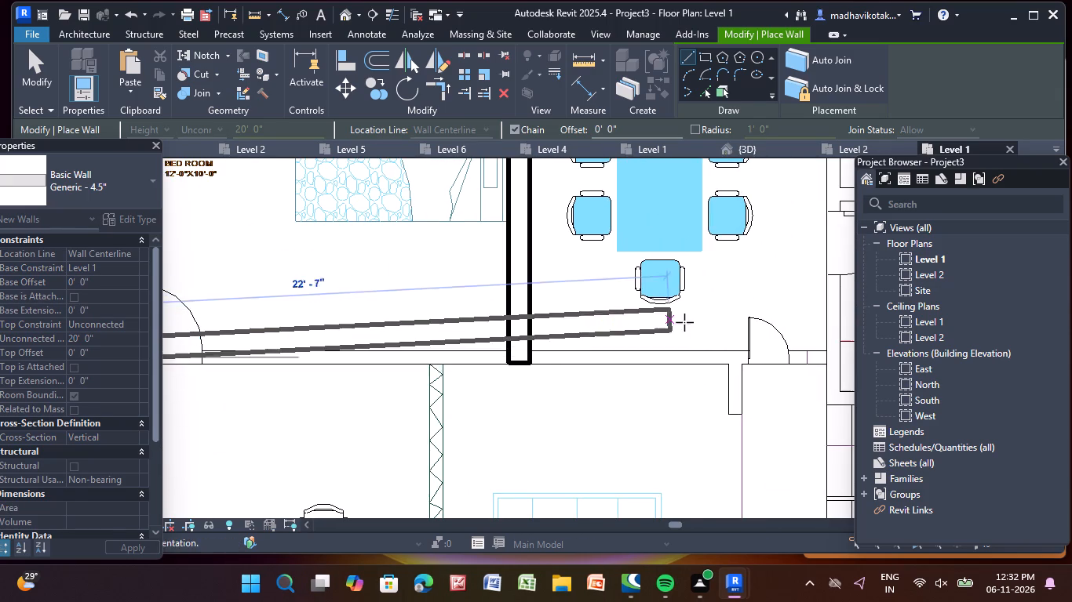
{"action": "middle_click_drag", "start_coordinate": [681, 367], "coordinate": [407, 416]}
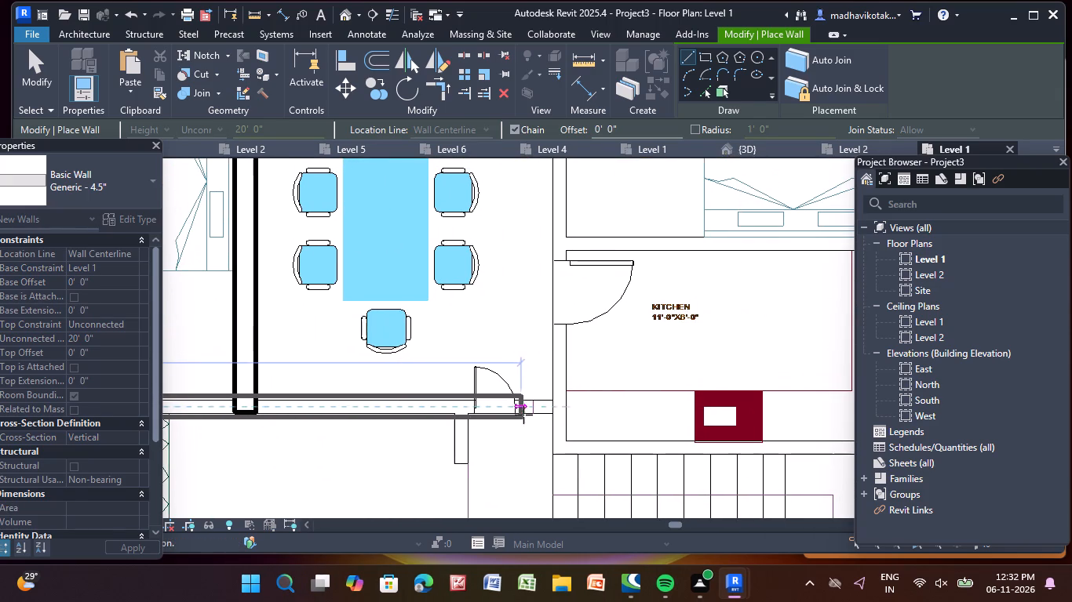
{"action": "left_click", "coordinate": [555, 410]}
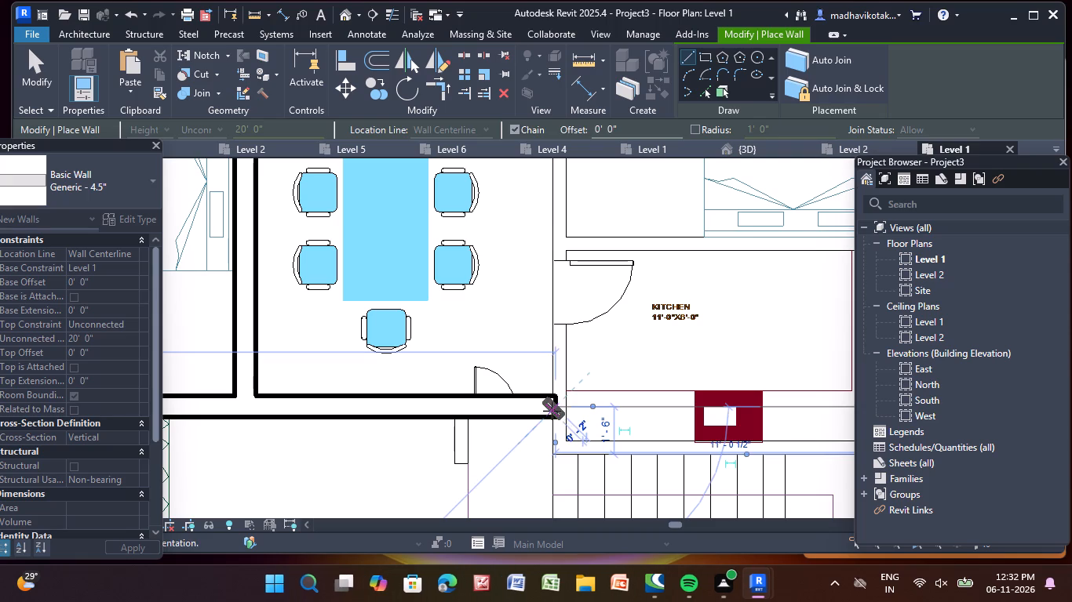
{"action": "key", "text": "Escape"}
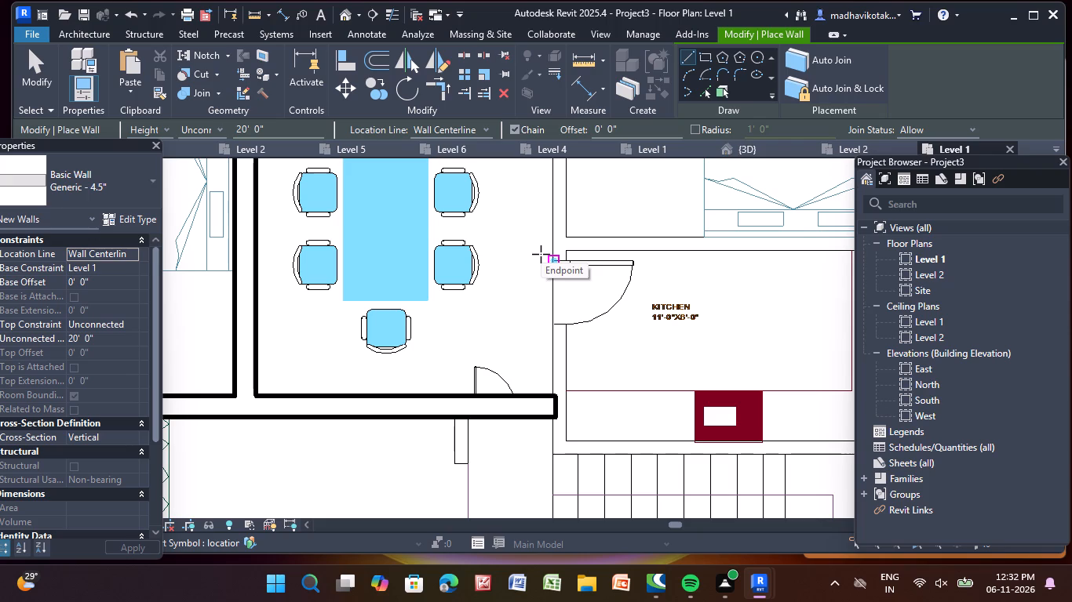
Draw a vertical Generic - 4.5" wall from the north exterior wall beside the 6'-0"X4'-0" toilet down to the long horizontal wall's end beside the kitchen.
{"action": "scroll", "coordinate": [549, 217], "scroll_direction": "down", "scroll_amount": 4}
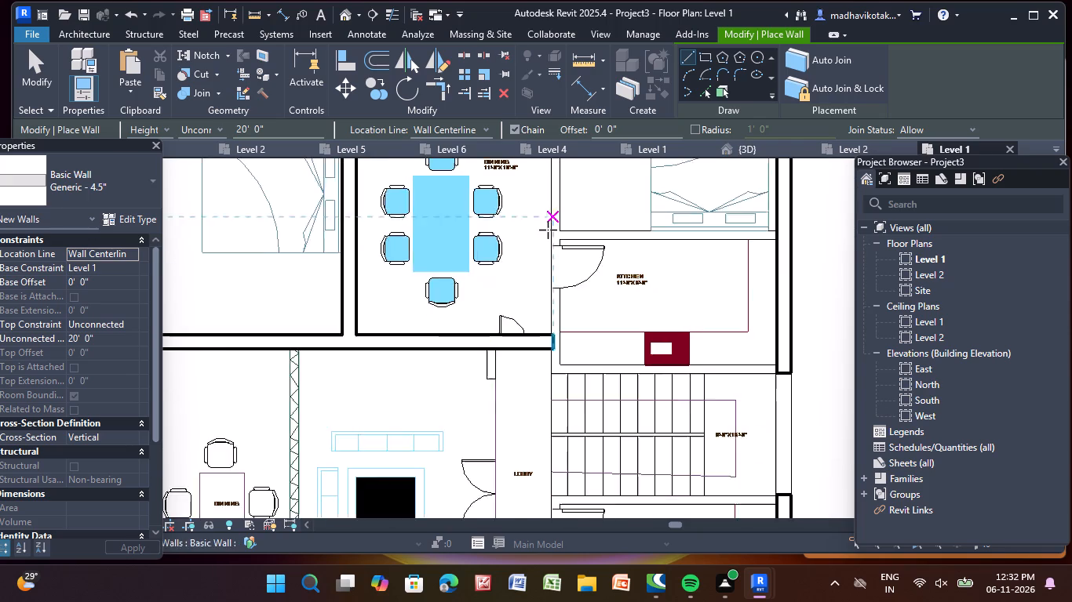
{"action": "scroll", "coordinate": [548, 230], "scroll_direction": "down", "scroll_amount": 2}
{"action": "middle_click_drag", "start_coordinate": [540, 261], "coordinate": [430, 481]}
{"action": "scroll", "coordinate": [447, 272], "scroll_direction": "up", "scroll_amount": 2}
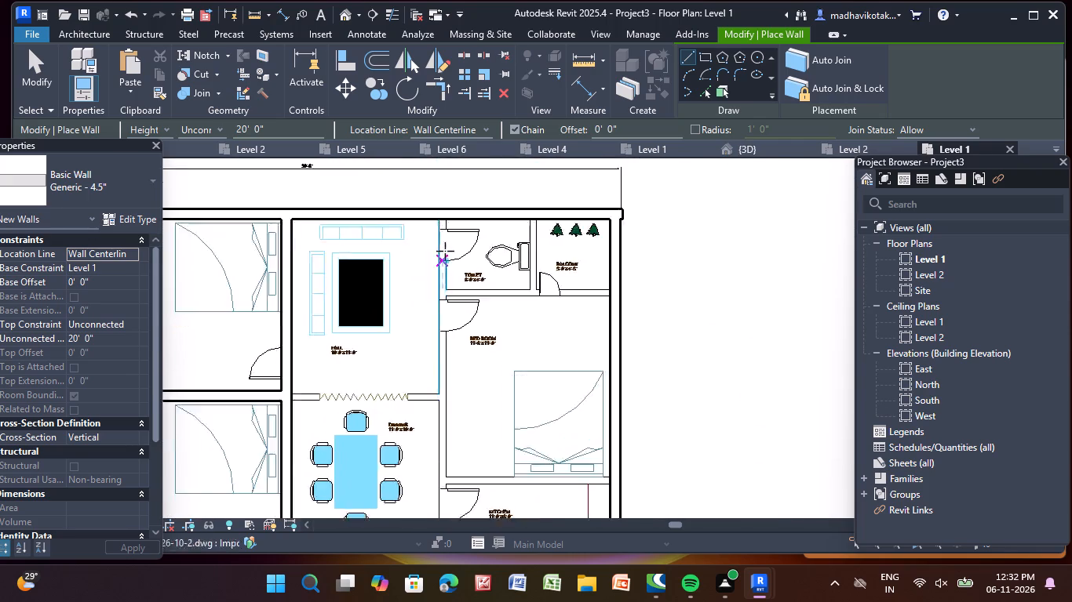
{"action": "scroll", "coordinate": [445, 251], "scroll_direction": "up", "scroll_amount": 10}
{"action": "left_click", "coordinate": [445, 174]}
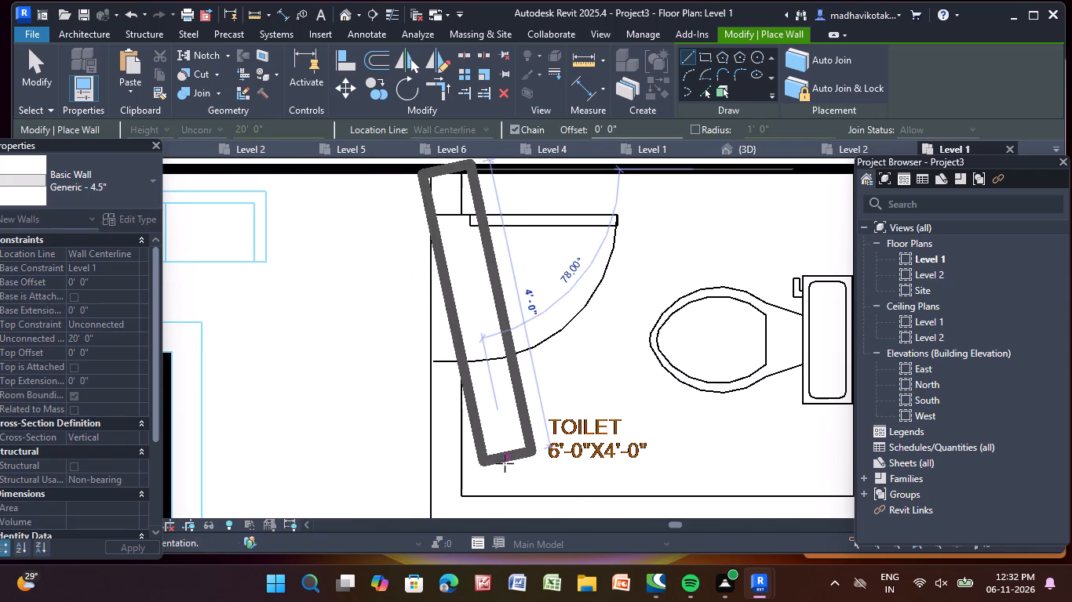
{"action": "scroll", "coordinate": [450, 502], "scroll_direction": "down", "scroll_amount": 5}
{"action": "middle_click_drag", "start_coordinate": [450, 501], "coordinate": [380, 140]}
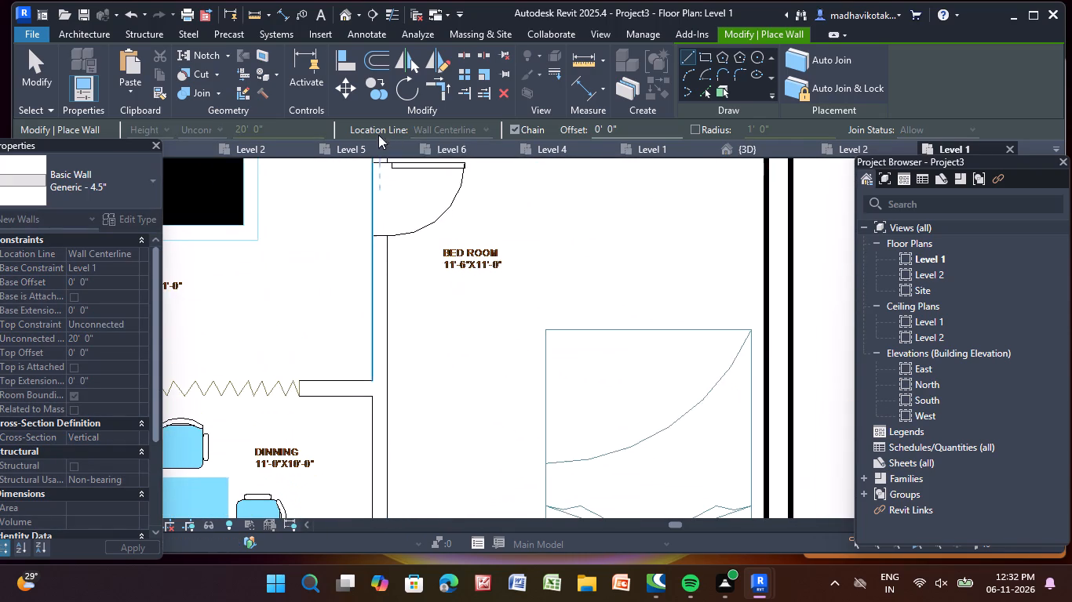
{"action": "scroll", "coordinate": [376, 470], "scroll_direction": "down", "scroll_amount": 4}
{"action": "middle_click_drag", "start_coordinate": [376, 464], "coordinate": [315, 171]}
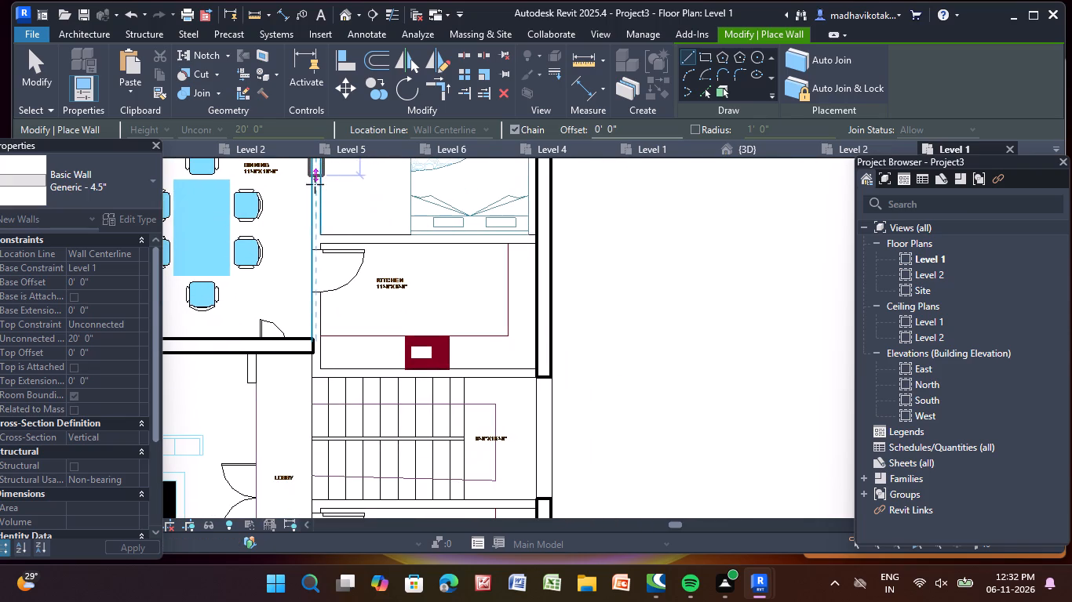
{"action": "scroll", "coordinate": [321, 337], "scroll_direction": "up", "scroll_amount": 4}
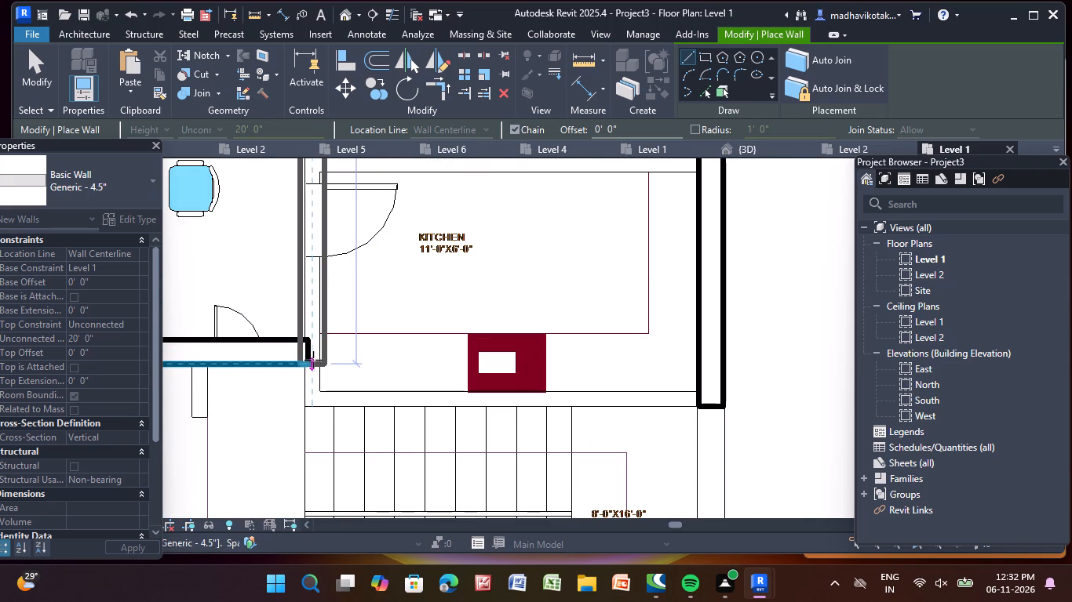
{"action": "left_click", "coordinate": [315, 362]}
{"action": "key", "text": "Escape"}
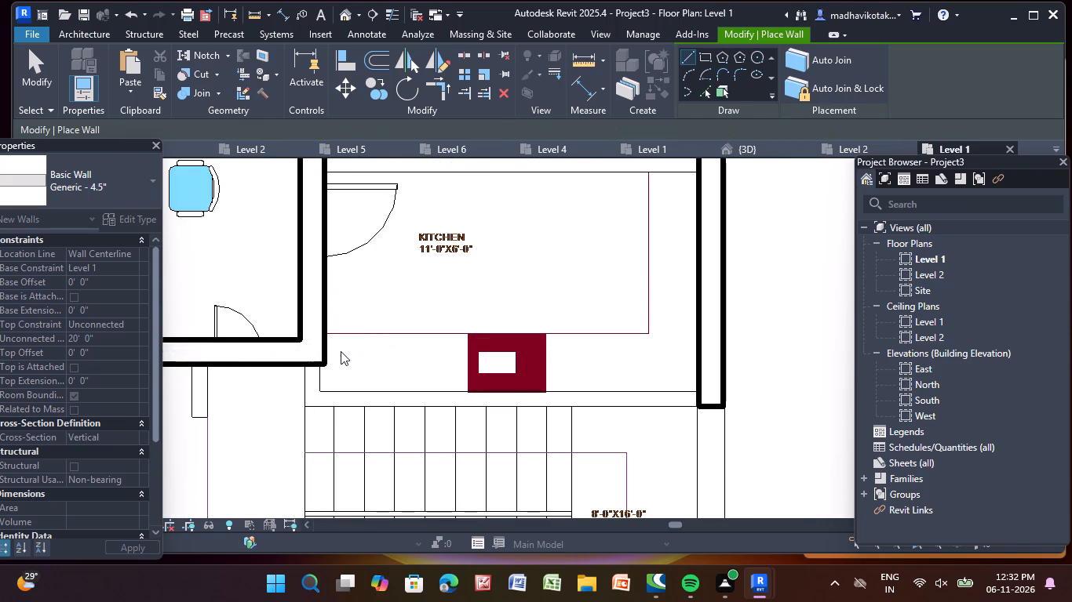
Draw a horizontal Generic - 4.5" wall below the northeast toilet and balcony, from the hall-side partition to the east exterior wall.
{"action": "scroll", "coordinate": [341, 351], "scroll_direction": "down", "scroll_amount": 5}
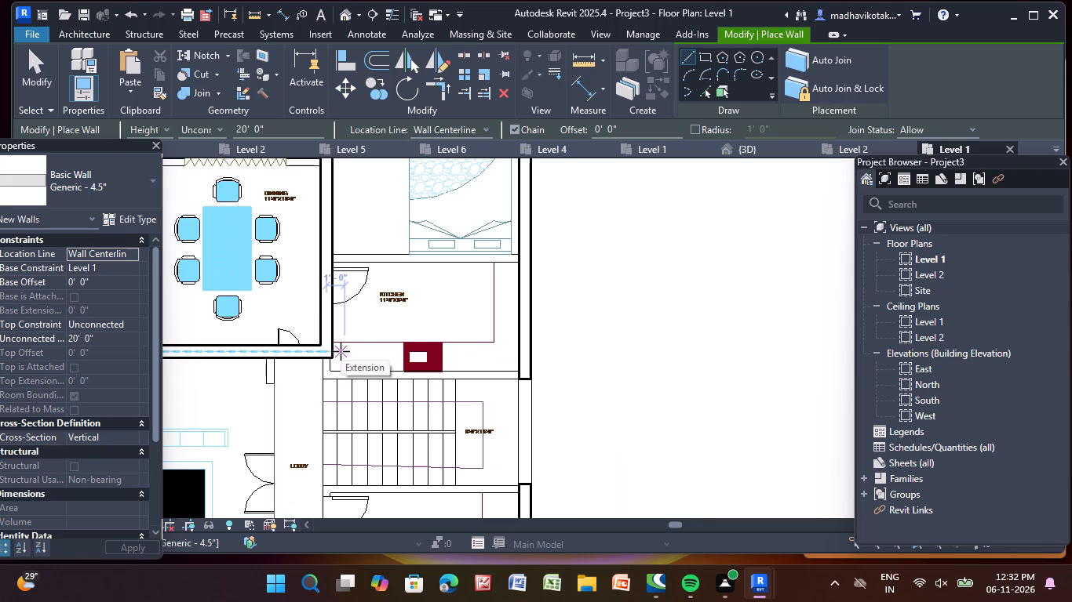
{"action": "middle_click_drag", "start_coordinate": [341, 353], "coordinate": [395, 538]}
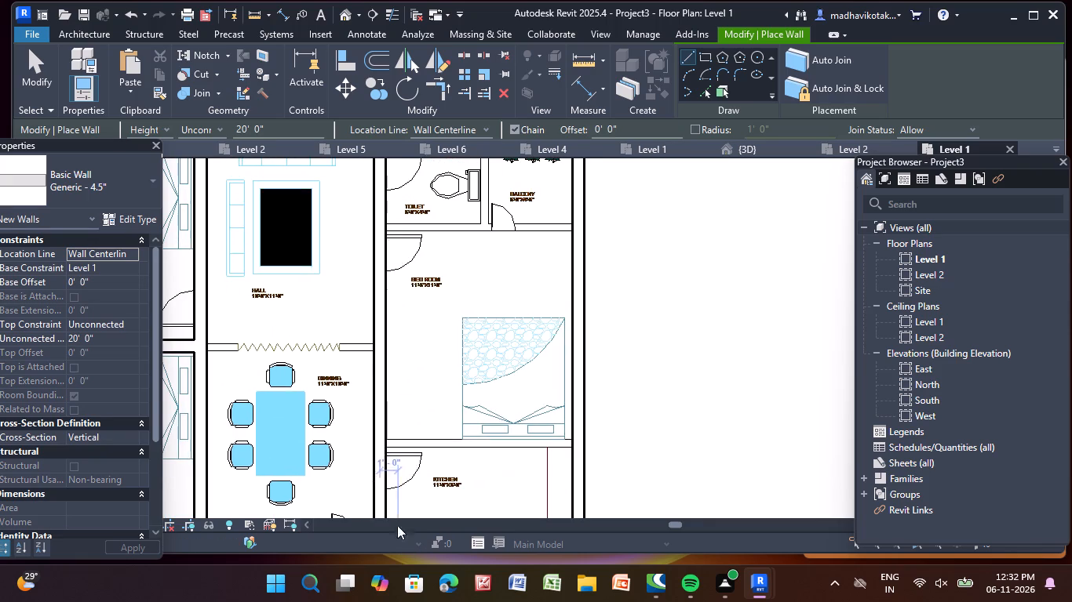
{"action": "middle_click_drag", "start_coordinate": [383, 247], "coordinate": [334, 408]}
{"action": "scroll", "coordinate": [384, 379], "scroll_direction": "up", "scroll_amount": 7}
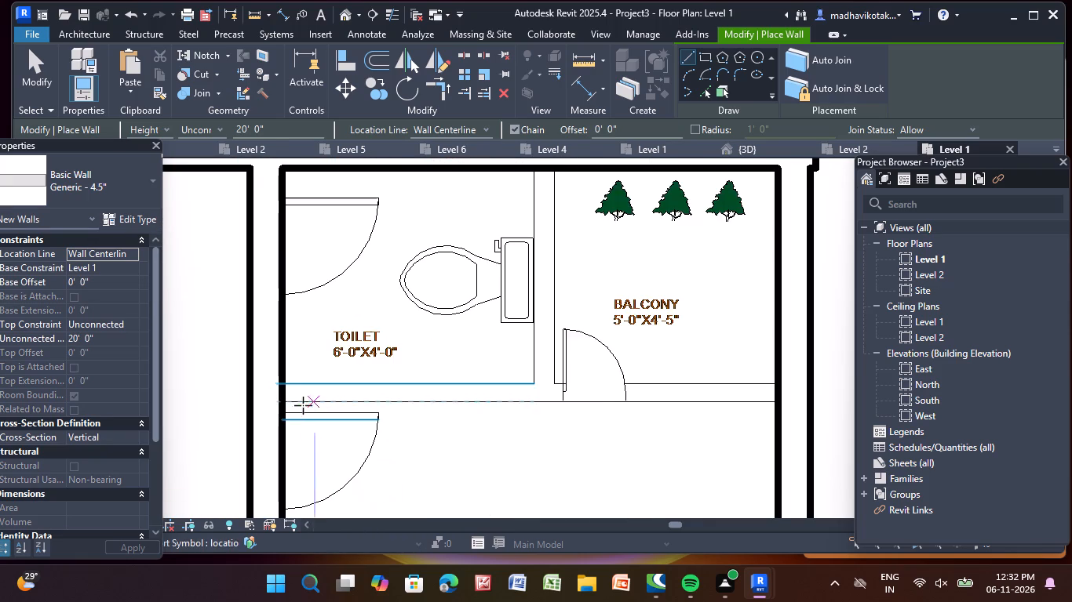
{"action": "scroll", "coordinate": [279, 397], "scroll_direction": "up", "scroll_amount": 3}
{"action": "left_click", "coordinate": [283, 389]}
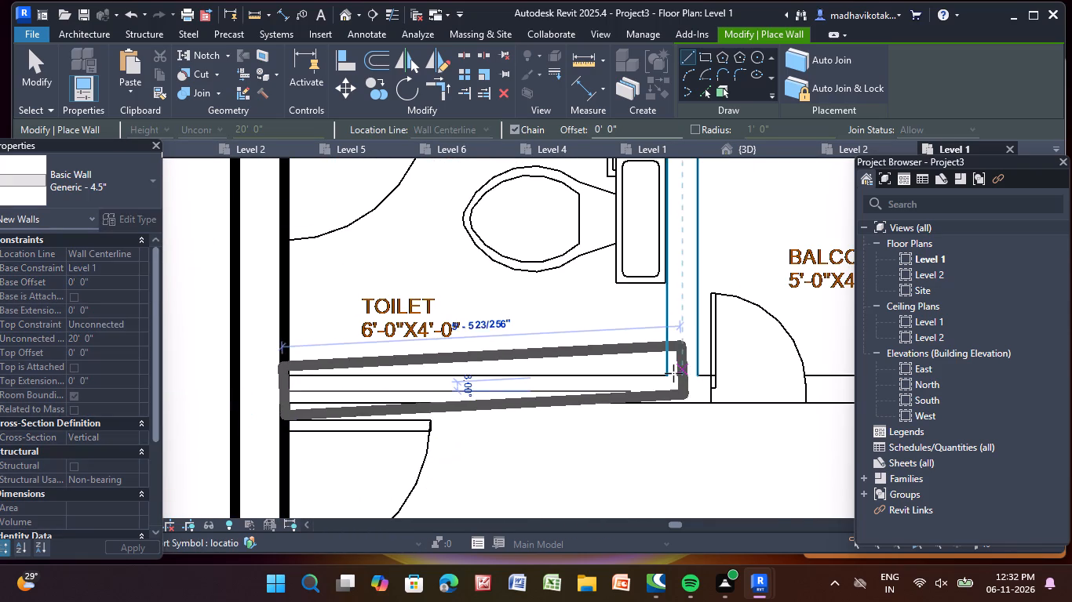
{"action": "scroll", "coordinate": [686, 394], "scroll_direction": "down", "scroll_amount": 5}
{"action": "middle_click_drag", "start_coordinate": [685, 394], "coordinate": [445, 393]}
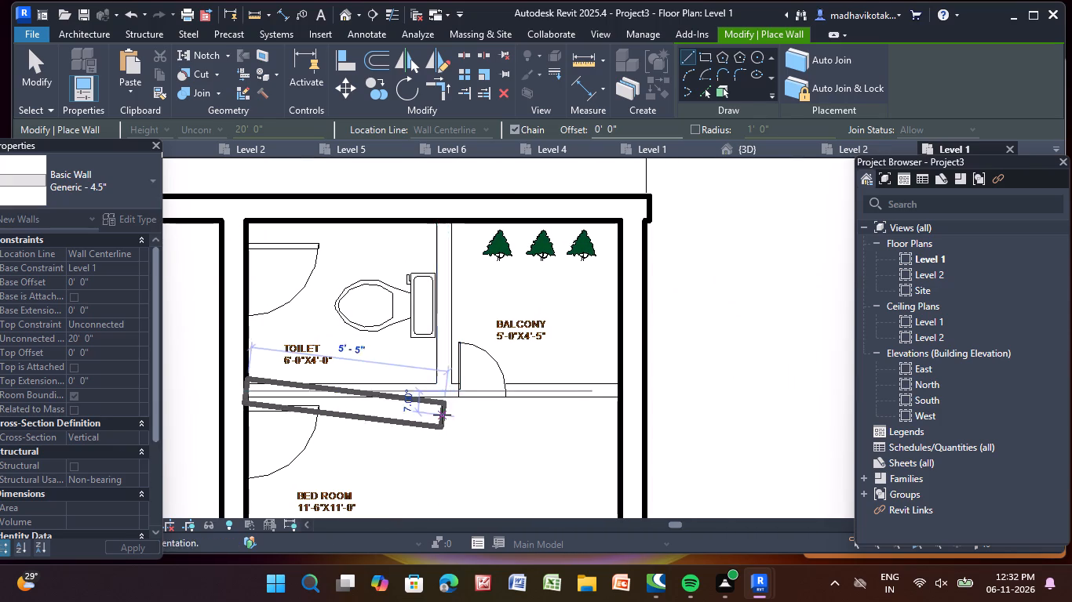
{"action": "left_click", "coordinate": [619, 385]}
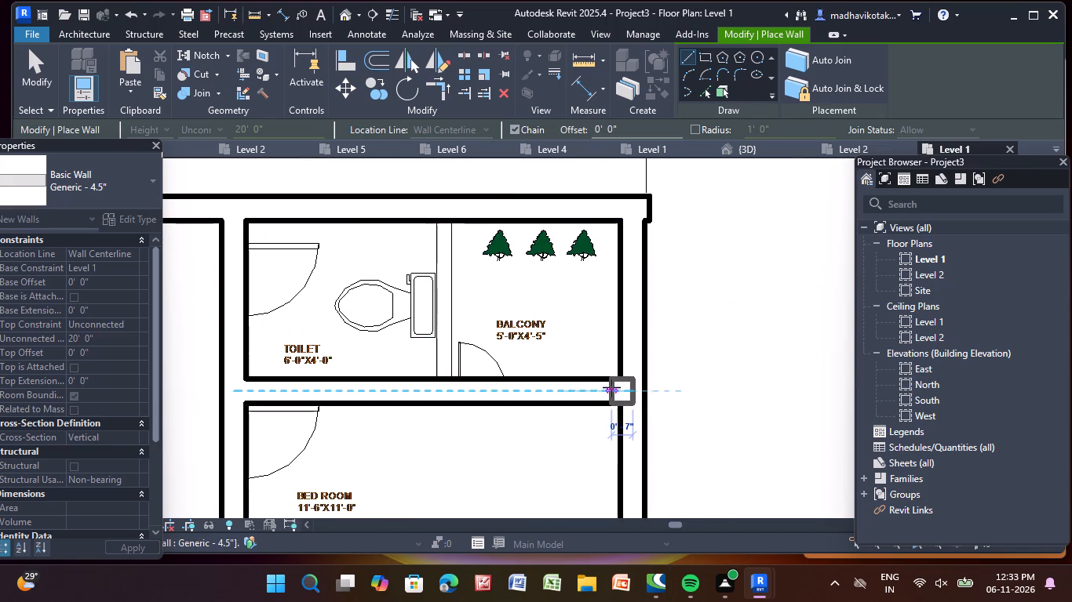
{"action": "key", "text": "Escape"}
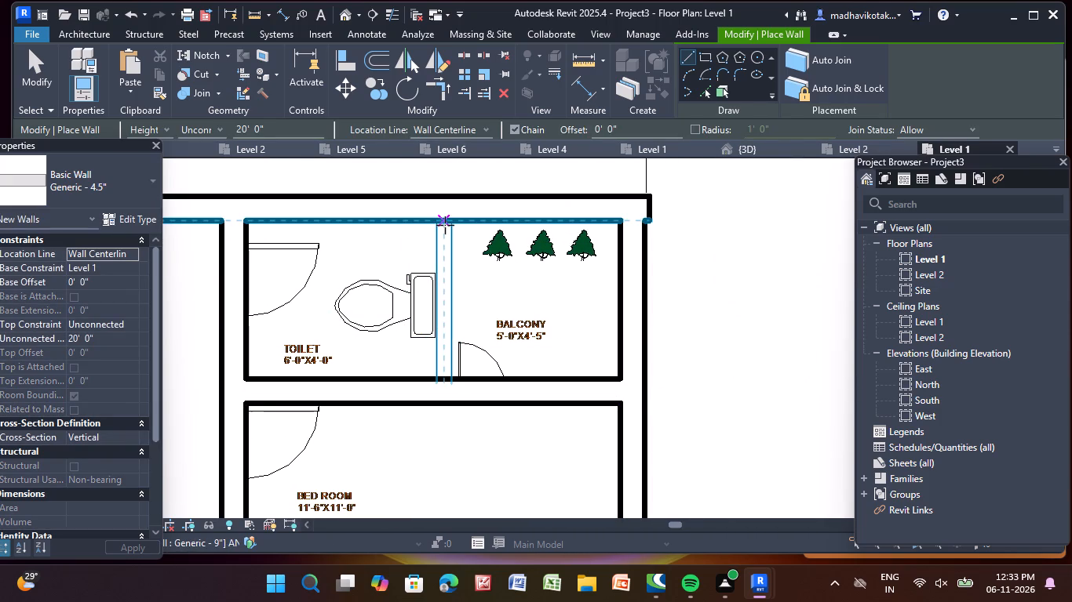
Draw a vertical Generic - 4.5" wall between the northeast toilet and balcony, from the north exterior wall to the horizontal partition below.
{"action": "left_click", "coordinate": [445, 225]}
{"action": "left_click", "coordinate": [450, 378]}
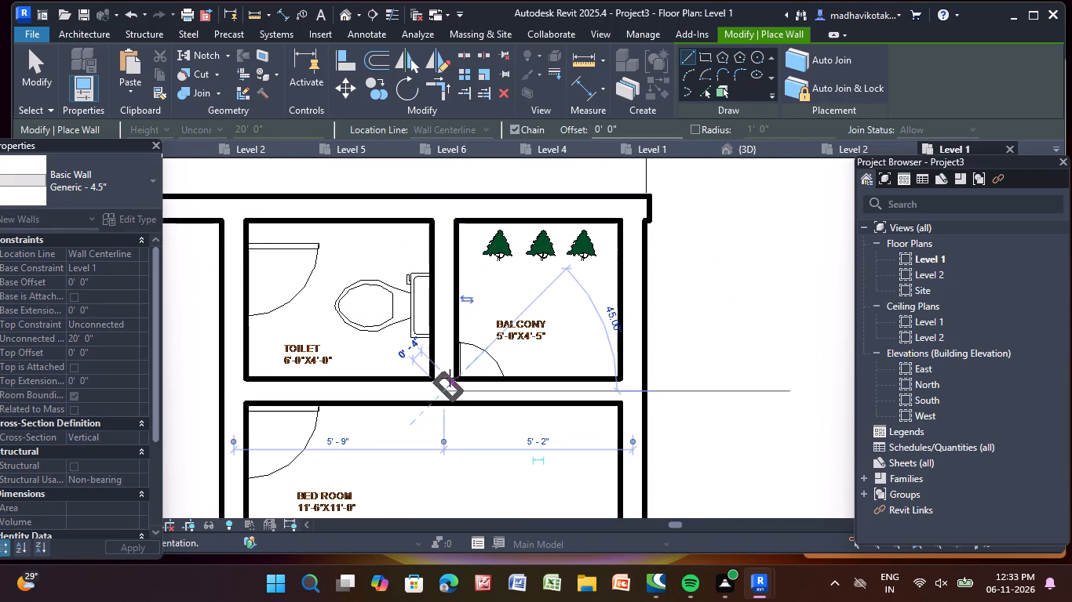
{"action": "key", "text": "Escape"}
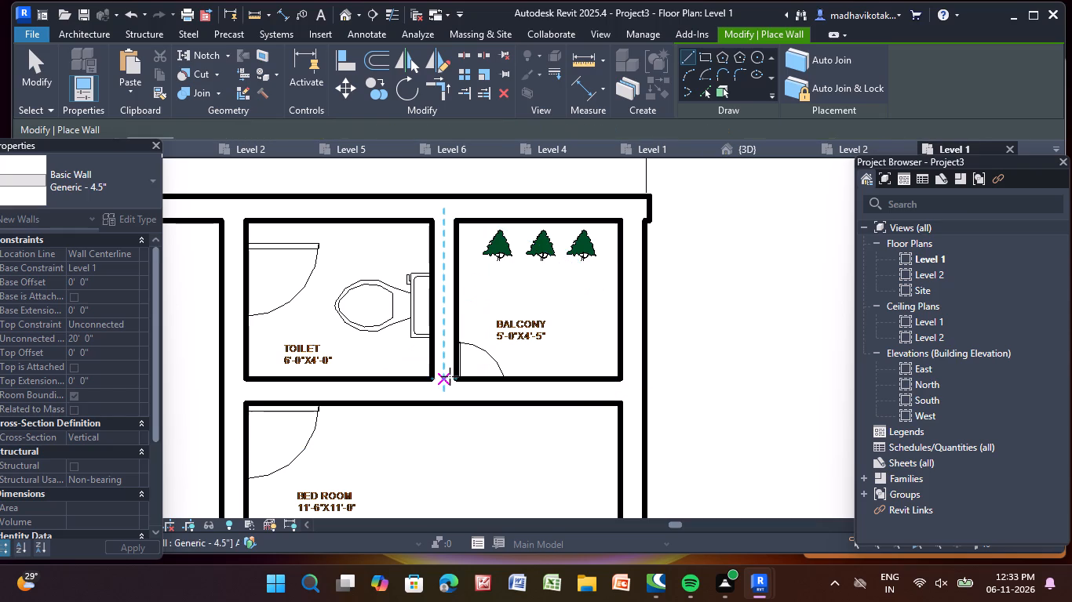
Draw a short vertical Generic - 4.5" wall from the partition corner southwest of the north kitchen down to the staircase's top line.
{"action": "scroll", "coordinate": [447, 376], "scroll_direction": "down", "scroll_amount": 5}
{"action": "scroll", "coordinate": [425, 447], "scroll_direction": "down", "scroll_amount": 5}
{"action": "middle_click_drag", "start_coordinate": [398, 358], "coordinate": [385, 308]}
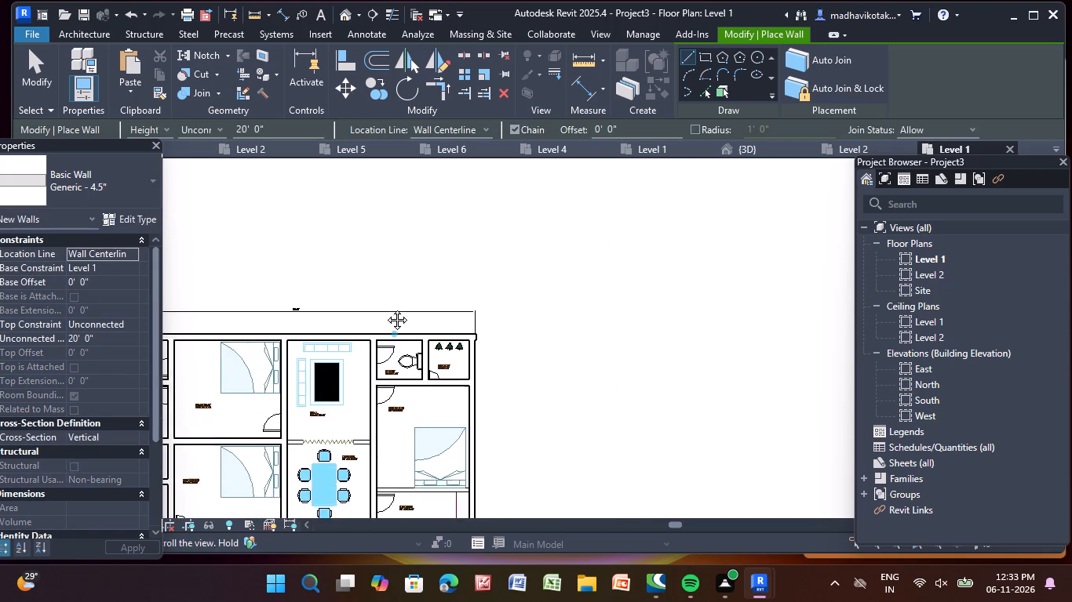
{"action": "middle_click_drag", "start_coordinate": [385, 308], "coordinate": [359, 94]}
{"action": "scroll", "coordinate": [342, 289], "scroll_direction": "up", "scroll_amount": 5}
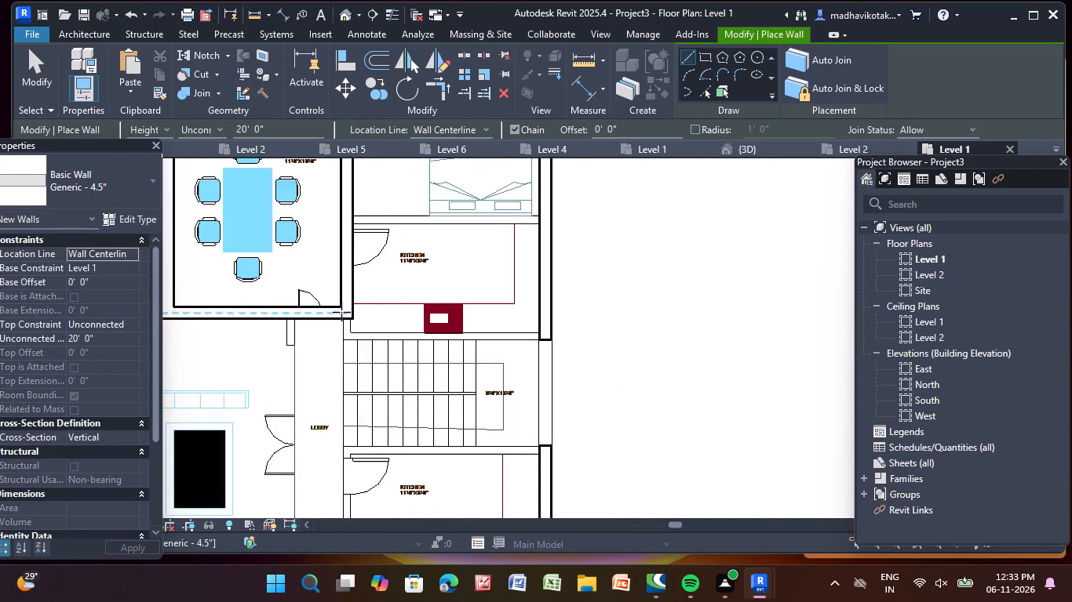
{"action": "scroll", "coordinate": [341, 312], "scroll_direction": "up", "scroll_amount": 7}
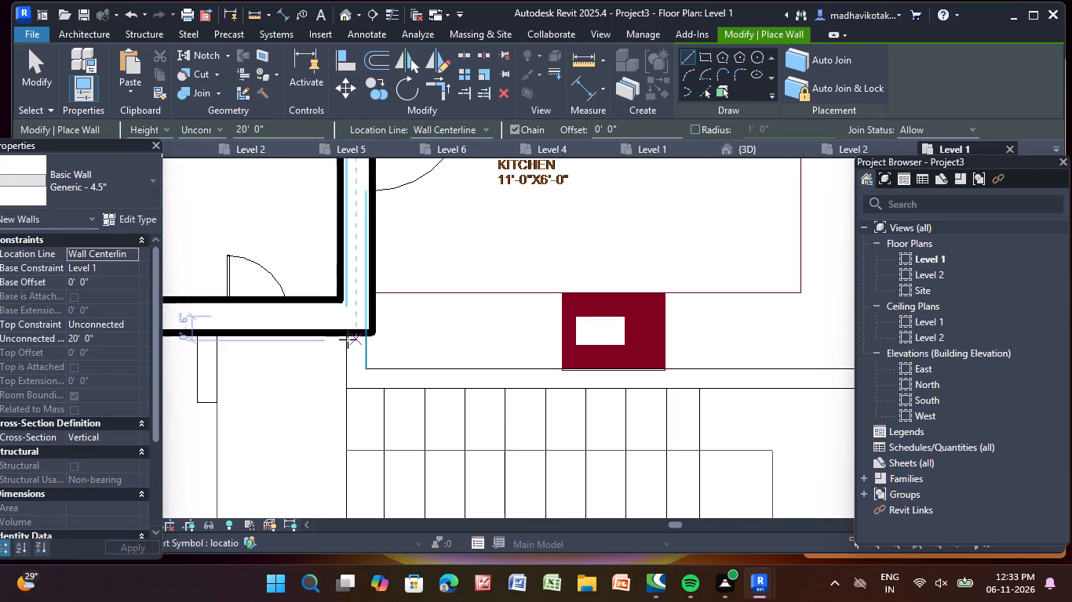
{"action": "middle_click_drag", "start_coordinate": [350, 336], "coordinate": [309, 314]}
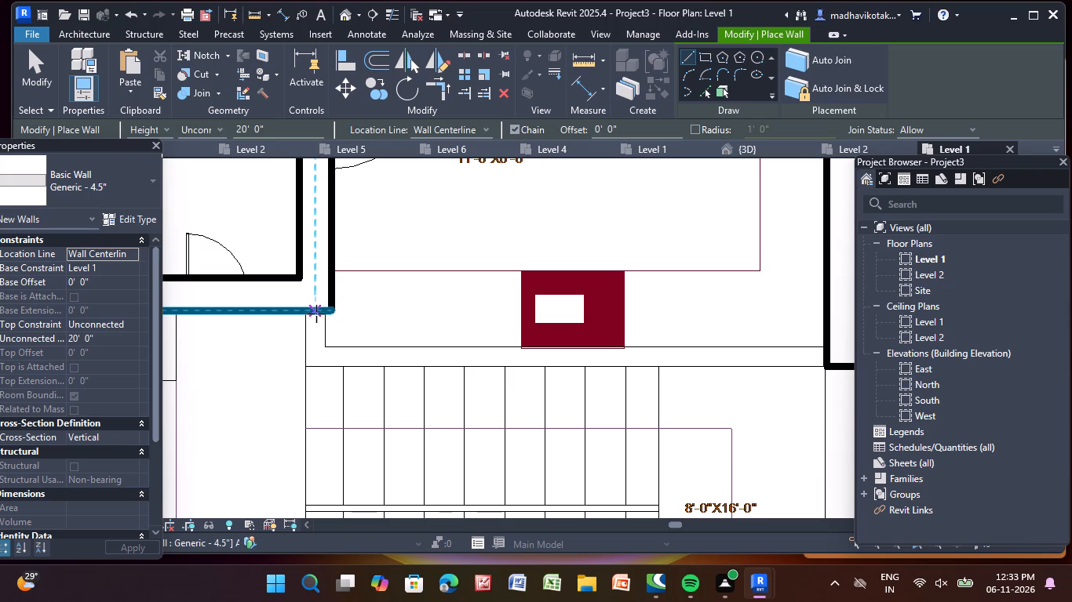
{"action": "left_click", "coordinate": [316, 314]}
{"action": "left_click", "coordinate": [323, 364]}
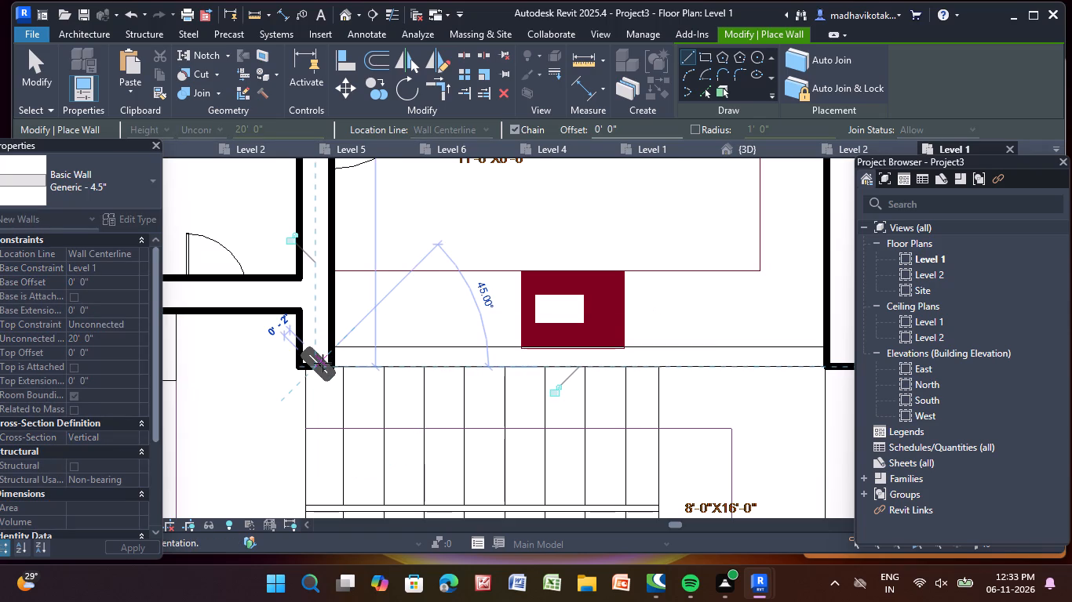
{"action": "key", "text": "Escape"}
Draw a horizontal Generic - 4.5" wall between the north kitchen and the staircase, from the short vertical wall to the east exterior wall.
{"action": "scroll", "coordinate": [349, 354], "scroll_direction": "up", "scroll_amount": 7}
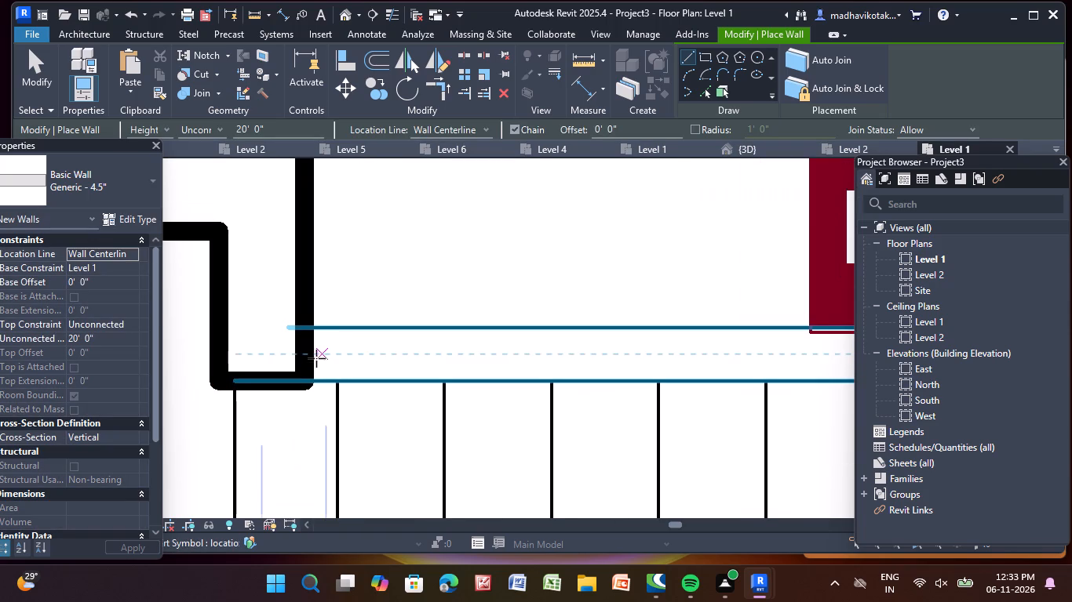
{"action": "left_click", "coordinate": [304, 355]}
{"action": "scroll", "coordinate": [656, 351], "scroll_direction": "down", "scroll_amount": 5}
{"action": "middle_click_drag", "start_coordinate": [656, 351], "coordinate": [427, 361]}
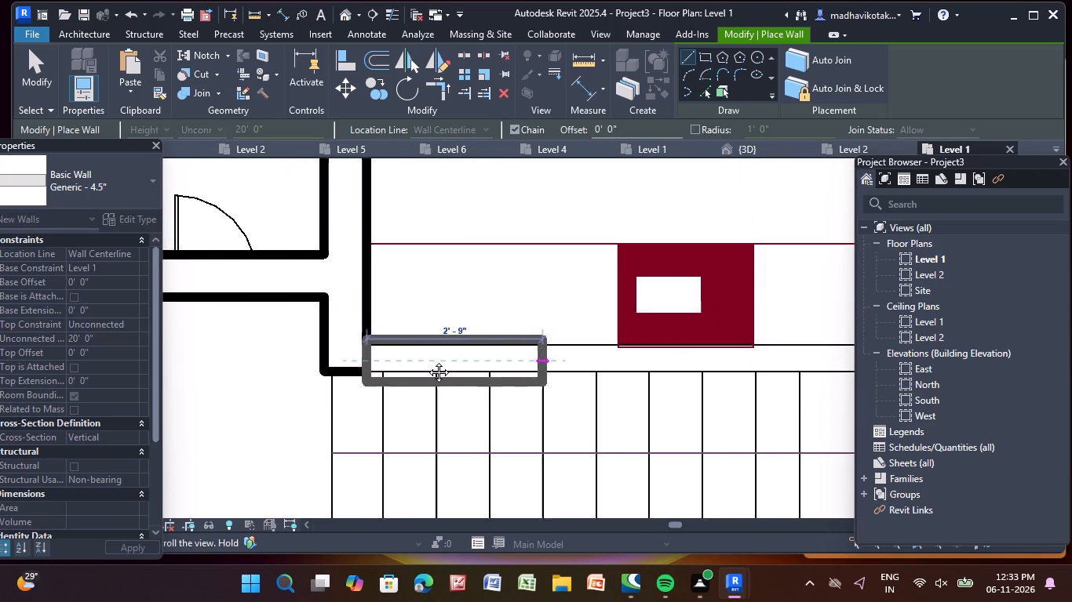
{"action": "middle_click_drag", "start_coordinate": [427, 361], "coordinate": [74, 356]}
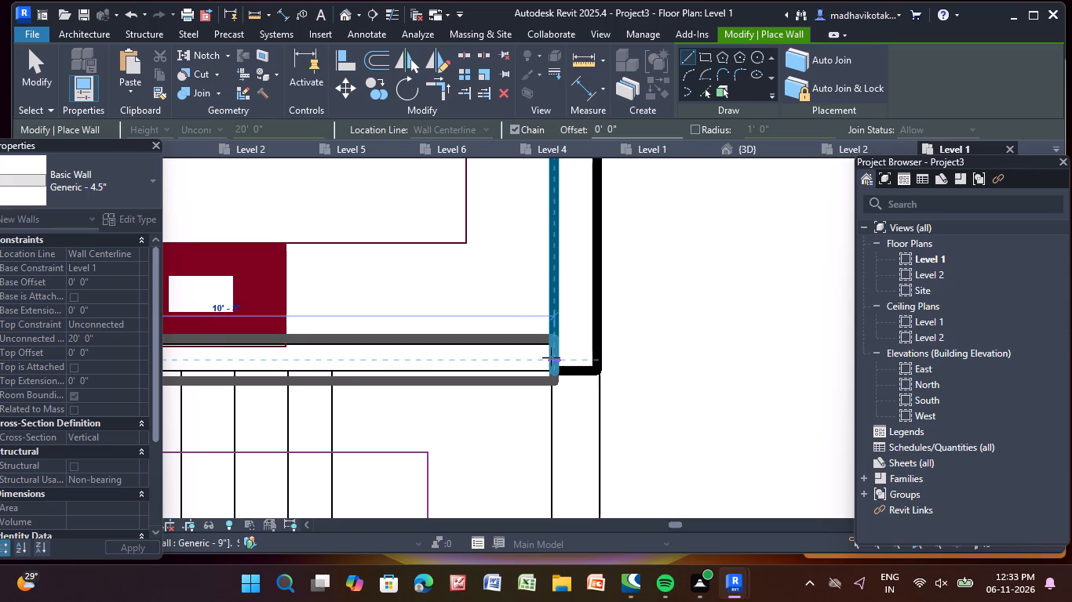
{"action": "left_click", "coordinate": [551, 356]}
{"action": "key", "text": "Escape"}
Draw a horizontal Generic - 4.5" wall about 11'-1 1/2" long between the staircase and south kitchen, from the lobby edge to the east exterior wall.
{"action": "scroll", "coordinate": [534, 380], "scroll_direction": "down", "scroll_amount": 5}
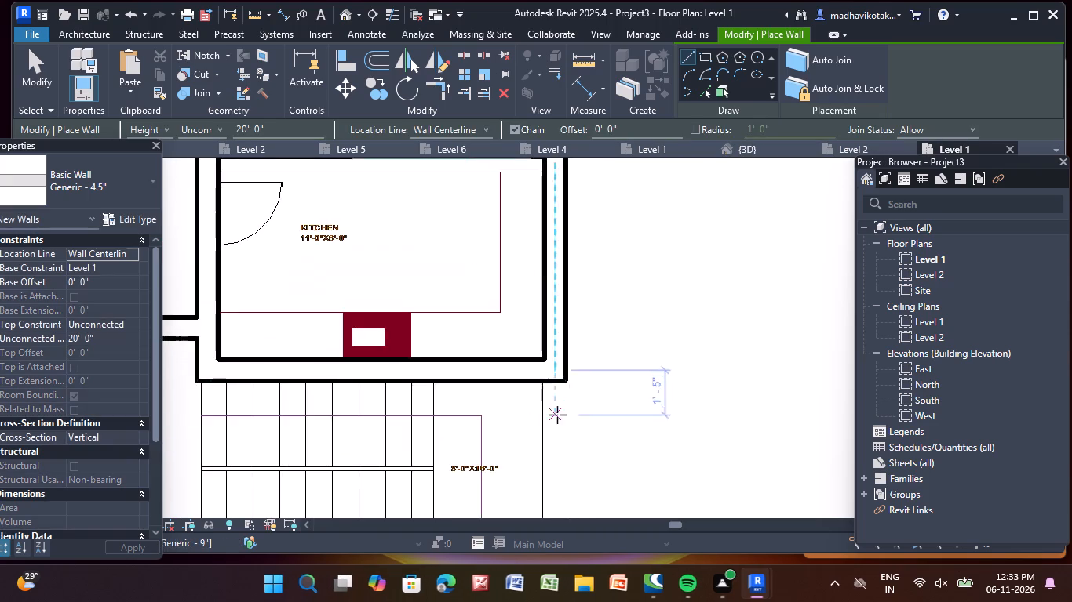
{"action": "scroll", "coordinate": [557, 415], "scroll_direction": "down", "scroll_amount": 7}
{"action": "middle_click_drag", "start_coordinate": [557, 415], "coordinate": [417, 219]}
{"action": "scroll", "coordinate": [417, 219], "scroll_direction": "up", "scroll_amount": 4}
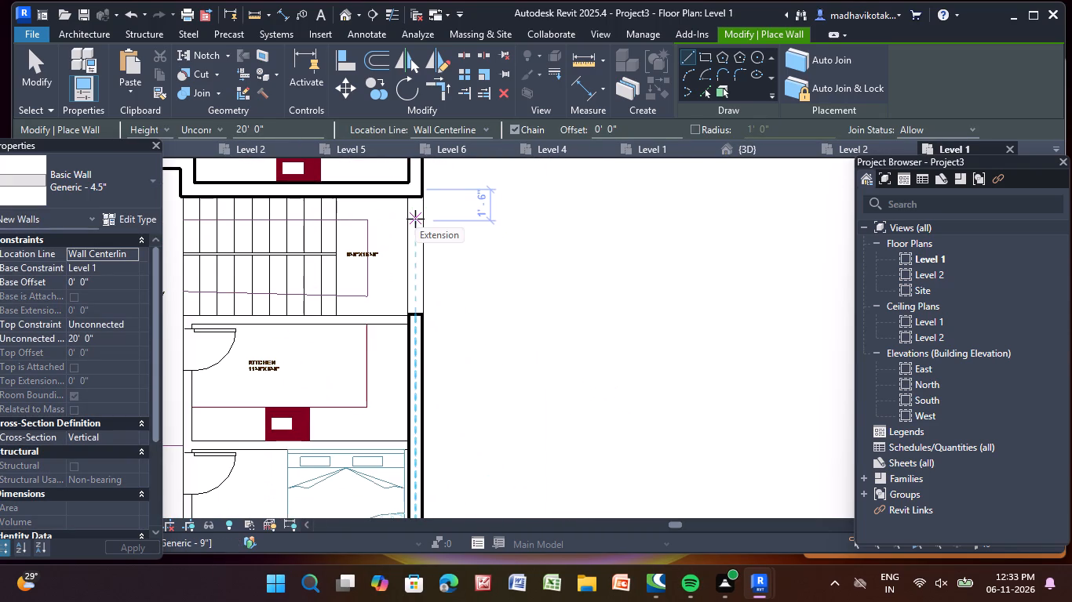
{"action": "scroll", "coordinate": [415, 219], "scroll_direction": "down", "scroll_amount": 6}
{"action": "scroll", "coordinate": [324, 285], "scroll_direction": "up", "scroll_amount": 5}
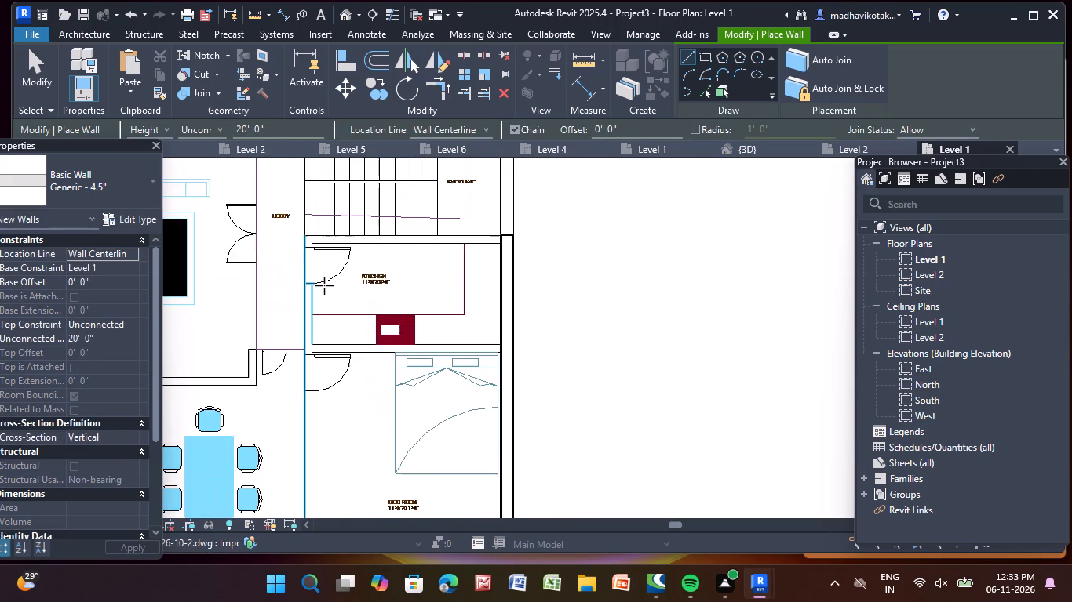
{"action": "scroll", "coordinate": [313, 232], "scroll_direction": "up", "scroll_amount": 12}
{"action": "scroll", "coordinate": [304, 242], "scroll_direction": "down", "scroll_amount": 8}
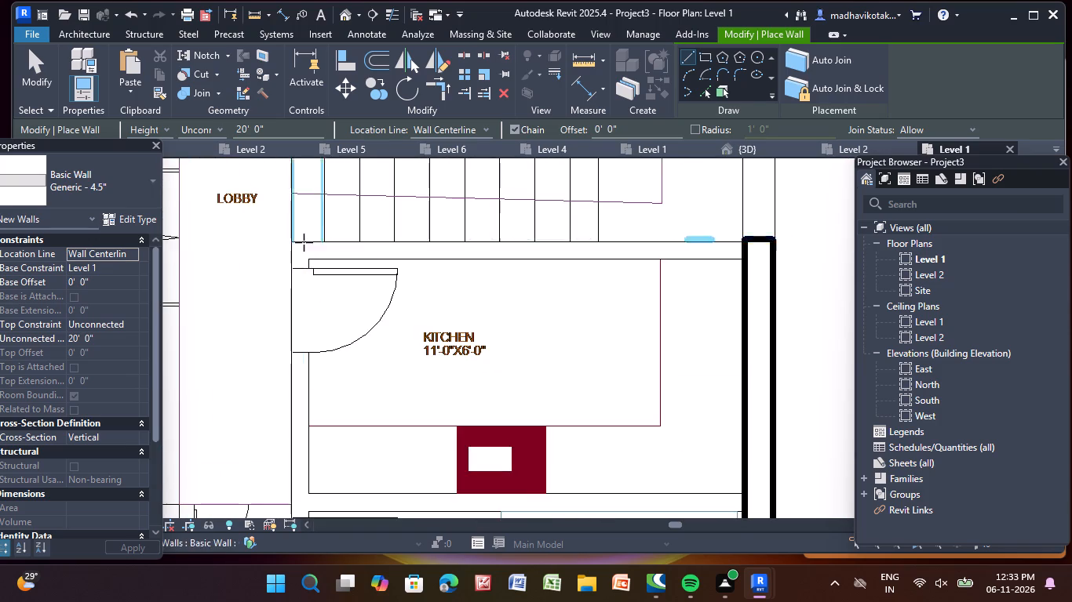
{"action": "scroll", "coordinate": [304, 242], "scroll_direction": "down", "scroll_amount": 2}
{"action": "middle_click_drag", "start_coordinate": [284, 309], "coordinate": [271, 360]}
{"action": "middle_click_drag", "start_coordinate": [271, 362], "coordinate": [268, 377]}
{"action": "scroll", "coordinate": [268, 377], "scroll_direction": "up", "scroll_amount": 4}
{"action": "scroll", "coordinate": [286, 285], "scroll_direction": "up", "scroll_amount": 3}
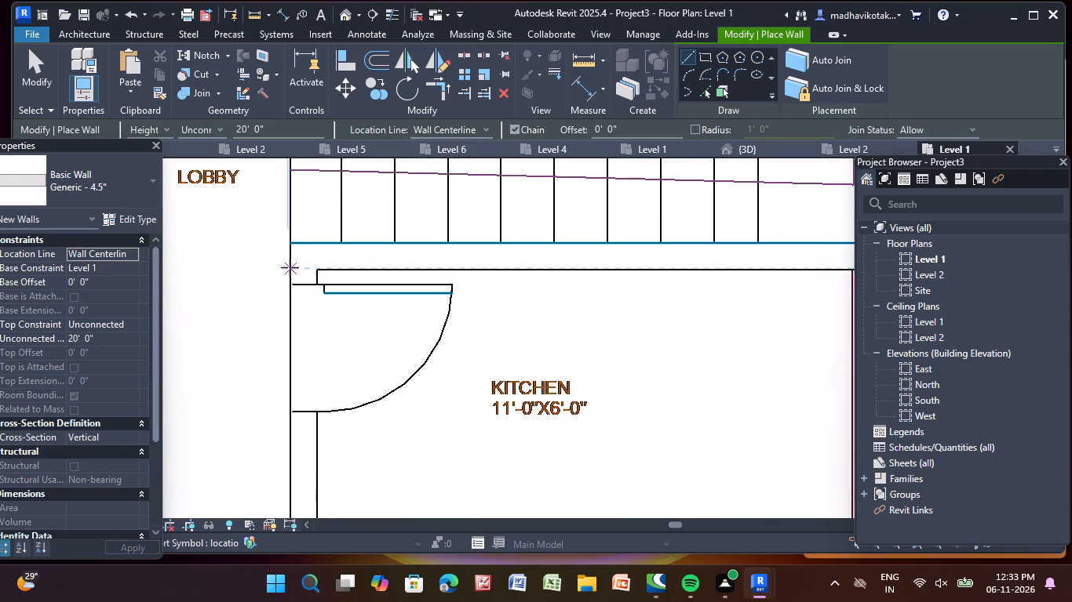
{"action": "scroll", "coordinate": [292, 262], "scroll_direction": "up", "scroll_amount": 4}
{"action": "left_click", "coordinate": [290, 260]}
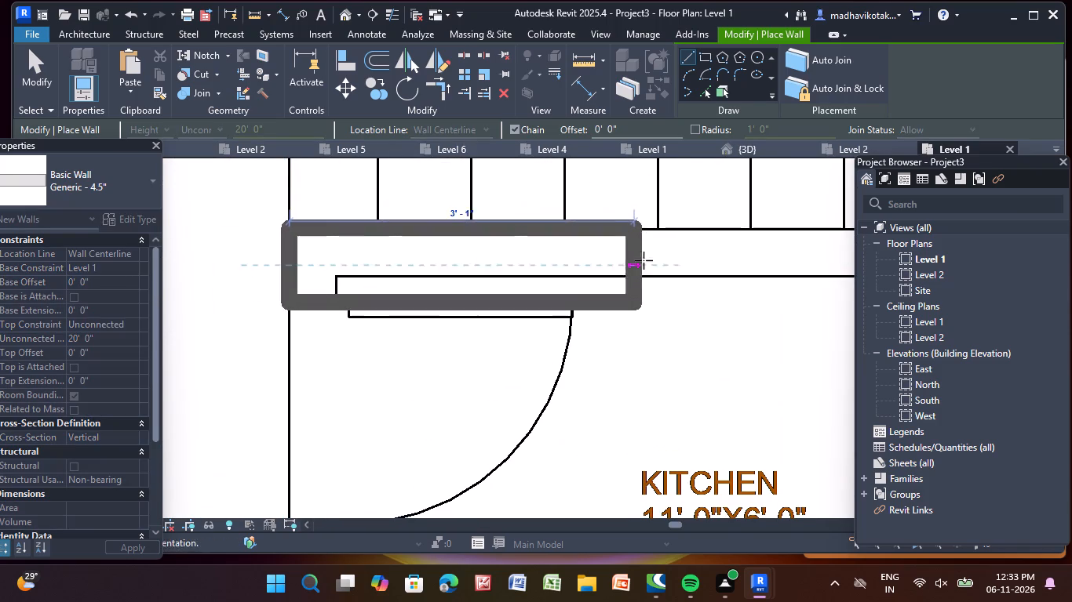
{"action": "scroll", "coordinate": [654, 267], "scroll_direction": "down", "scroll_amount": 4}
{"action": "middle_click_drag", "start_coordinate": [651, 267], "coordinate": [164, 392]}
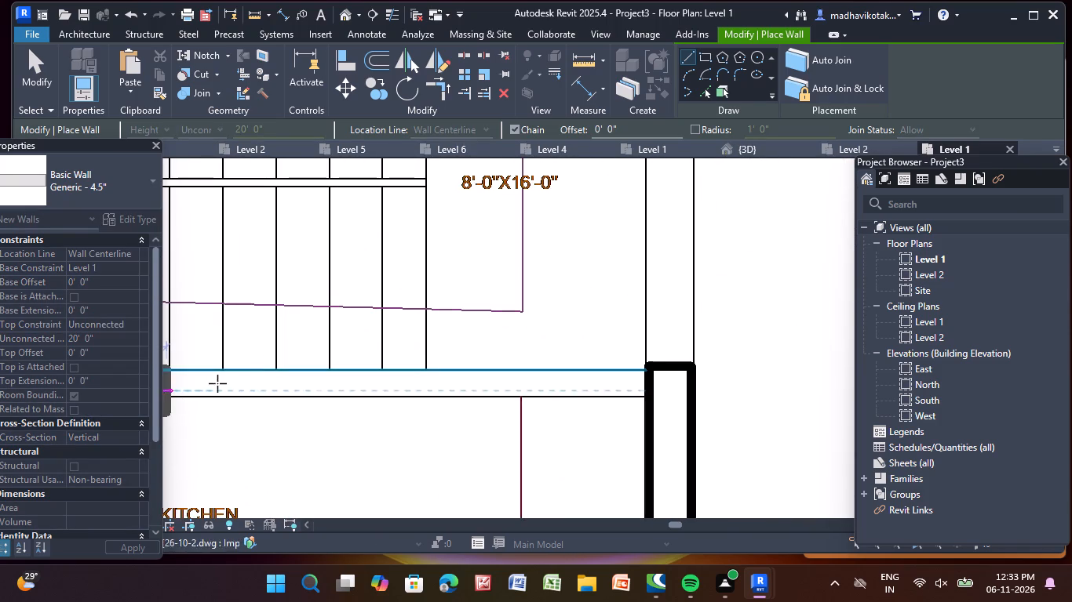
{"action": "left_click", "coordinate": [646, 381]}
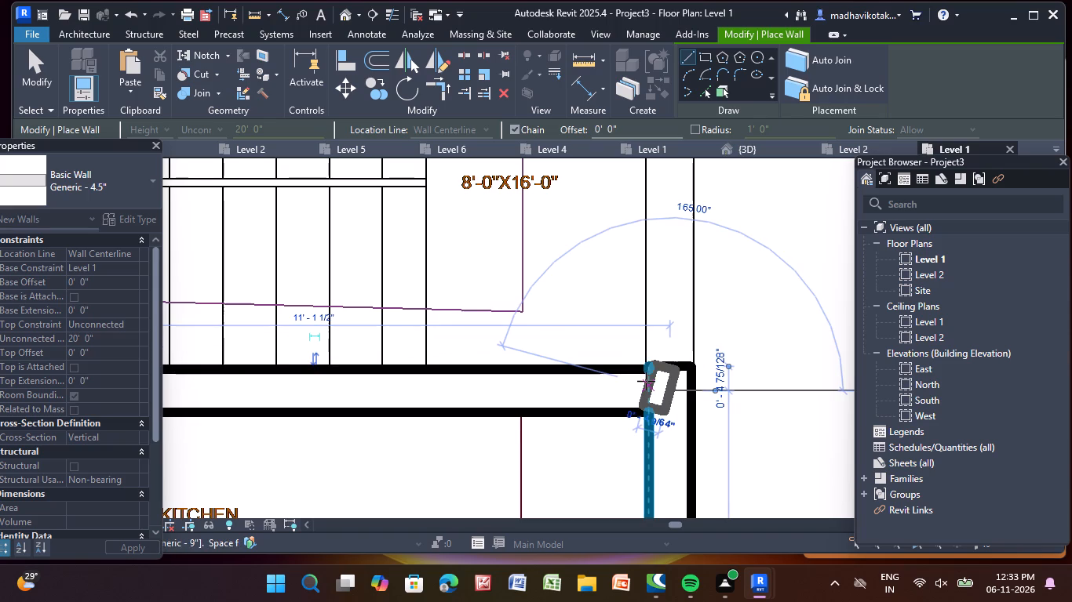
{"action": "key", "text": "Escape"}
Draw a vertical Generic - 4.5" wall along the west side of the south kitchen, bedroom and toilet, down to the south exterior wall.
{"action": "scroll", "coordinate": [601, 390], "scroll_direction": "down", "scroll_amount": 6}
{"action": "scroll", "coordinate": [499, 455], "scroll_direction": "down", "scroll_amount": 2}
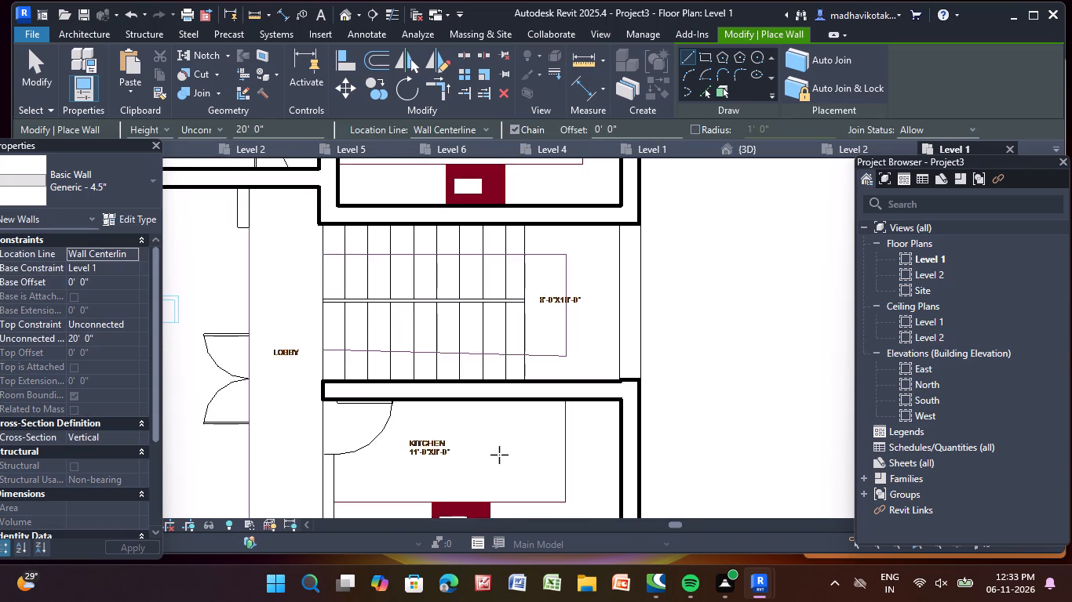
{"action": "scroll", "coordinate": [499, 455], "scroll_direction": "down", "scroll_amount": 1}
{"action": "middle_click_drag", "start_coordinate": [463, 354], "coordinate": [476, 176]}
{"action": "scroll", "coordinate": [416, 236], "scroll_direction": "up", "scroll_amount": 7}
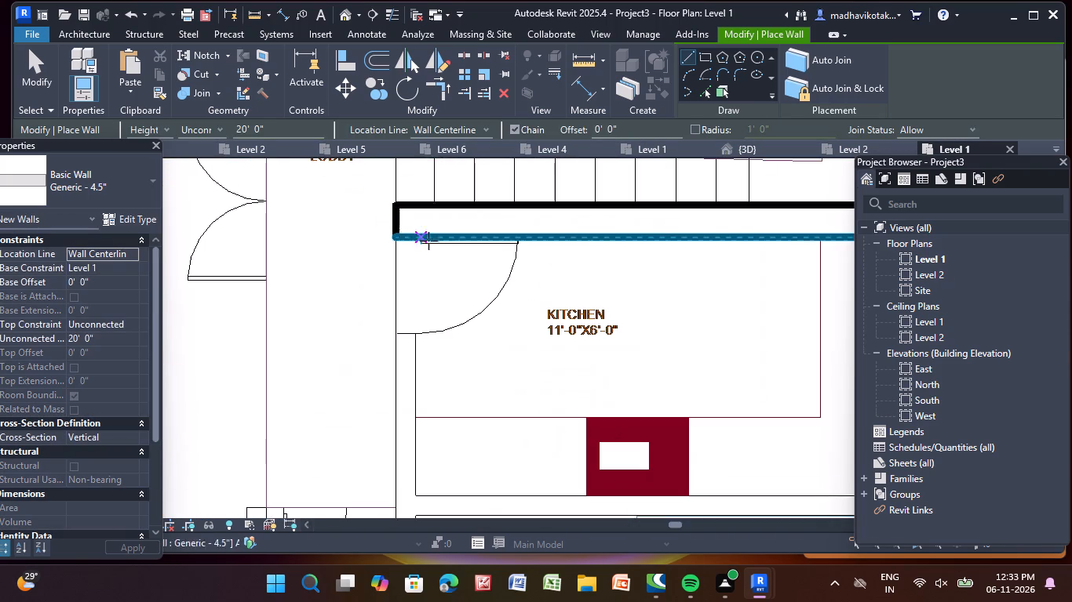
{"action": "left_click", "coordinate": [406, 241]}
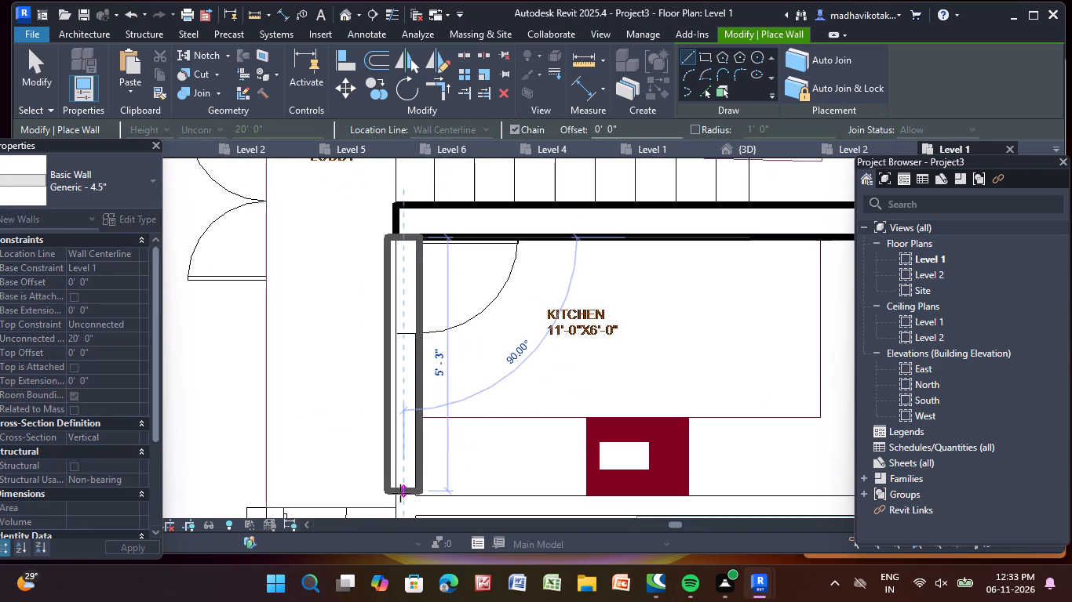
{"action": "scroll", "coordinate": [398, 492], "scroll_direction": "down", "scroll_amount": 4}
{"action": "middle_click_drag", "start_coordinate": [397, 486], "coordinate": [342, 150]}
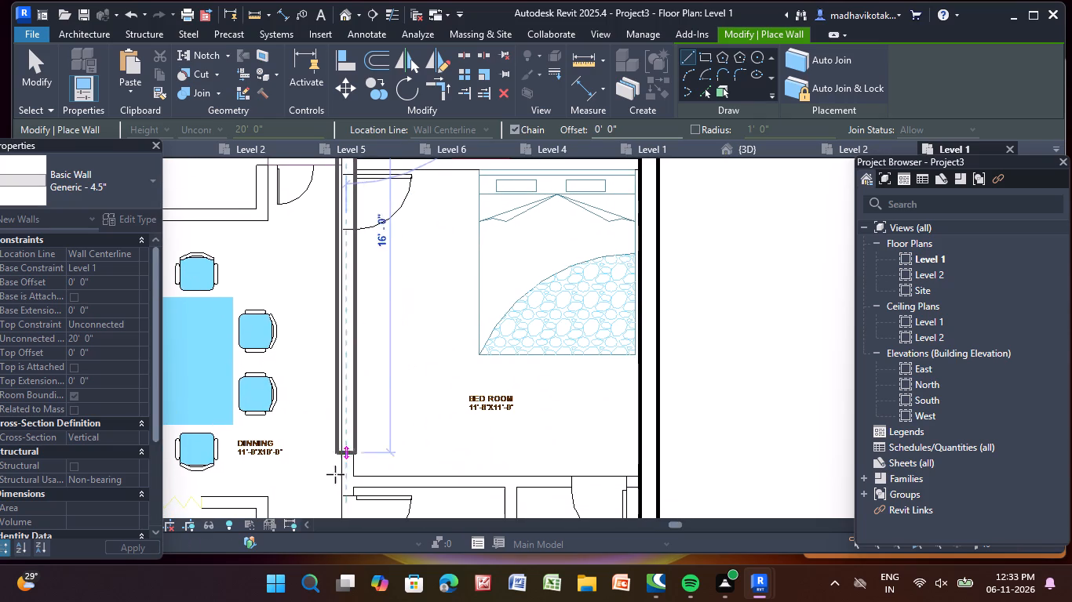
{"action": "scroll", "coordinate": [343, 491], "scroll_direction": "down", "scroll_amount": 4}
{"action": "middle_click_drag", "start_coordinate": [336, 448], "coordinate": [290, 185]}
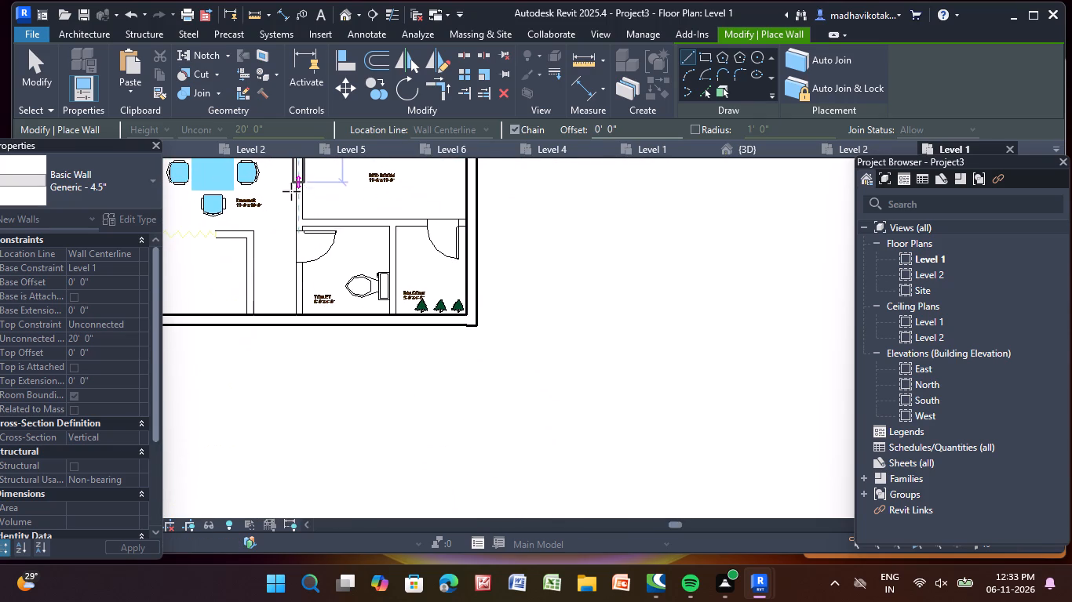
{"action": "scroll", "coordinate": [303, 321], "scroll_direction": "up", "scroll_amount": 9}
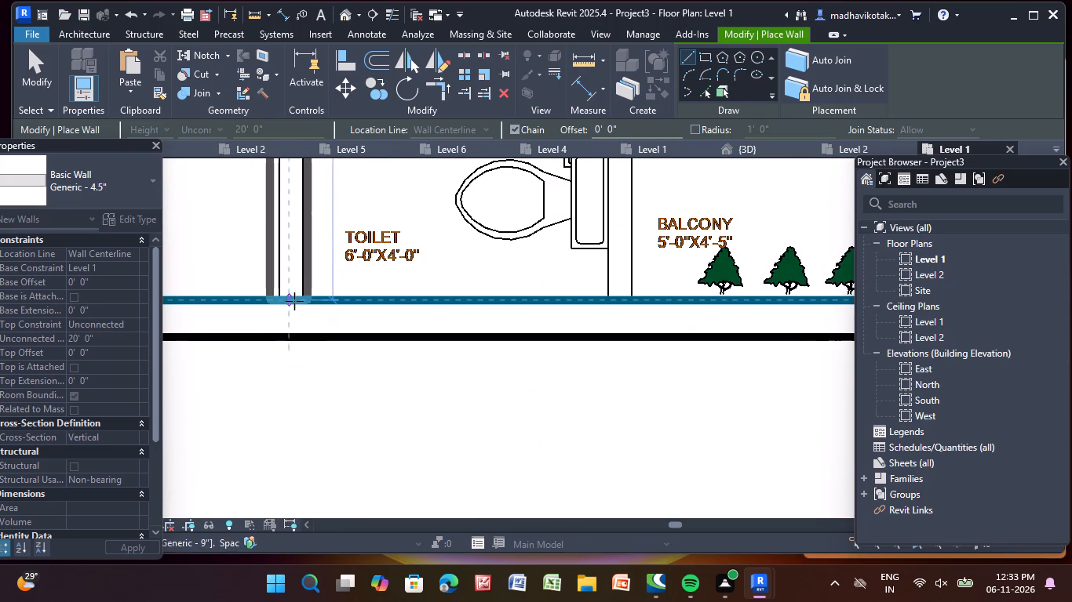
{"action": "left_click", "coordinate": [294, 301]}
{"action": "middle_click_drag", "start_coordinate": [294, 301], "coordinate": [301, 393]}
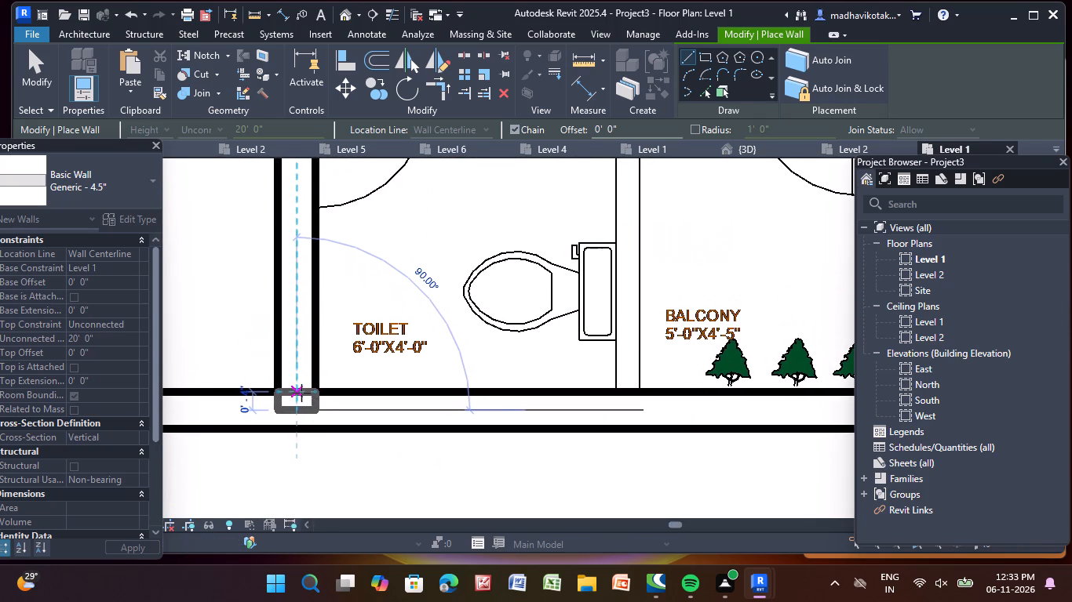
{"action": "key", "text": "Escape"}
Draw a horizontal Generic - 4.5" wall between the south kitchen and the bedroom below, from the vertical partition to the east exterior wall.
{"action": "scroll", "coordinate": [351, 293], "scroll_direction": "down", "scroll_amount": 4}
{"action": "middle_click_drag", "start_coordinate": [351, 299], "coordinate": [317, 505]}
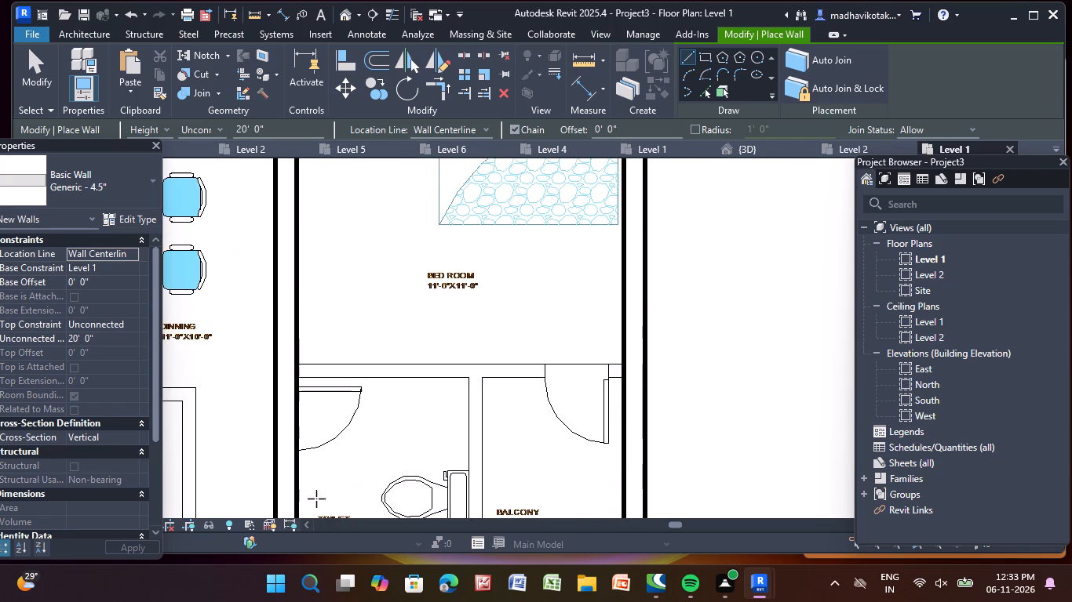
{"action": "middle_click_drag", "start_coordinate": [328, 274], "coordinate": [286, 506]}
{"action": "middle_click_drag", "start_coordinate": [301, 331], "coordinate": [297, 469]}
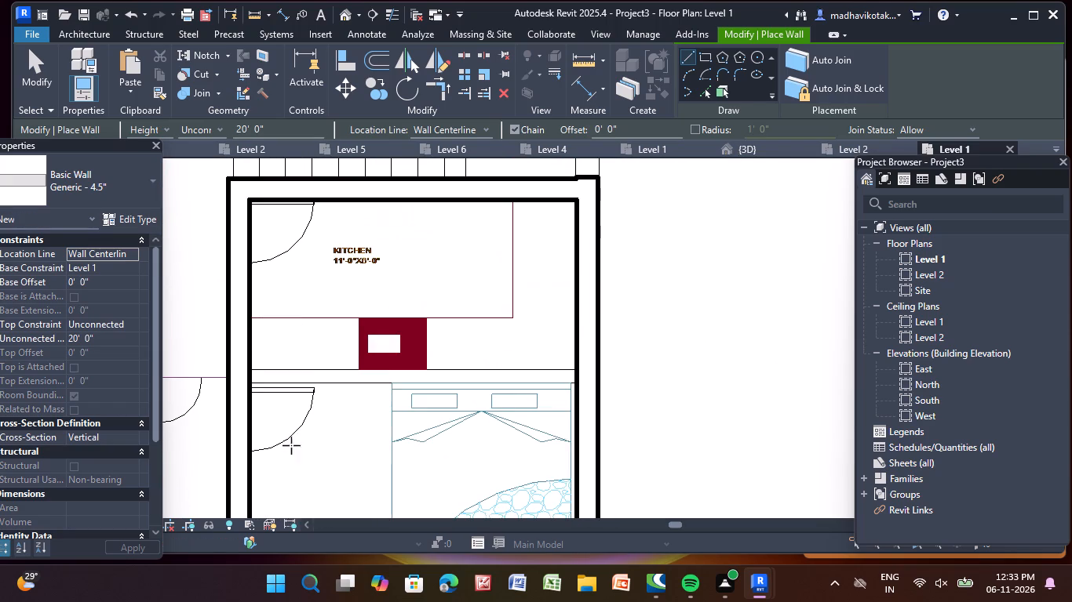
{"action": "scroll", "coordinate": [242, 386], "scroll_direction": "up", "scroll_amount": 9}
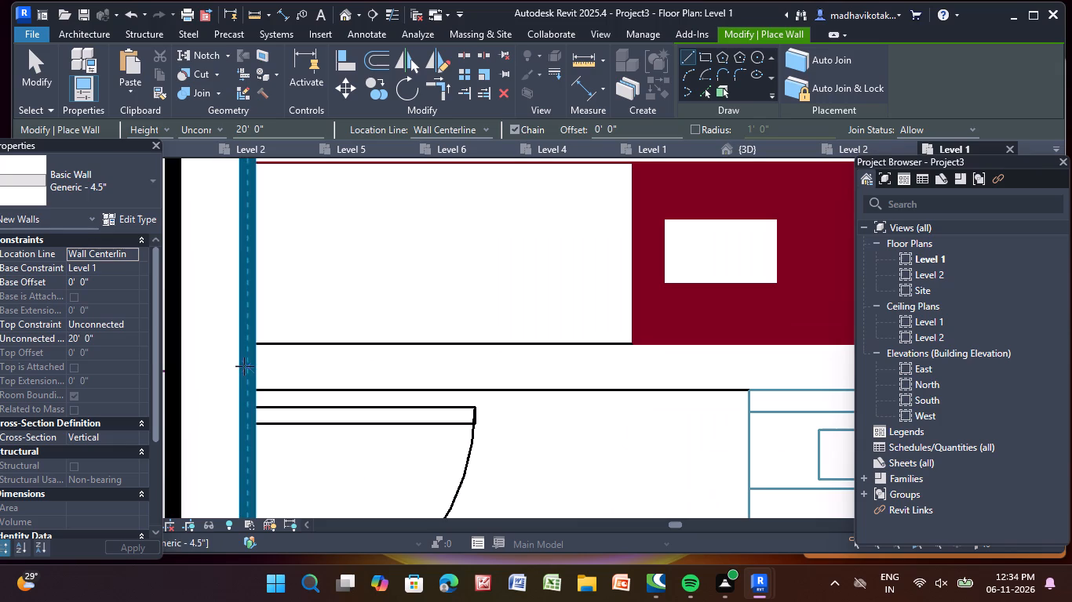
{"action": "left_click", "coordinate": [249, 365]}
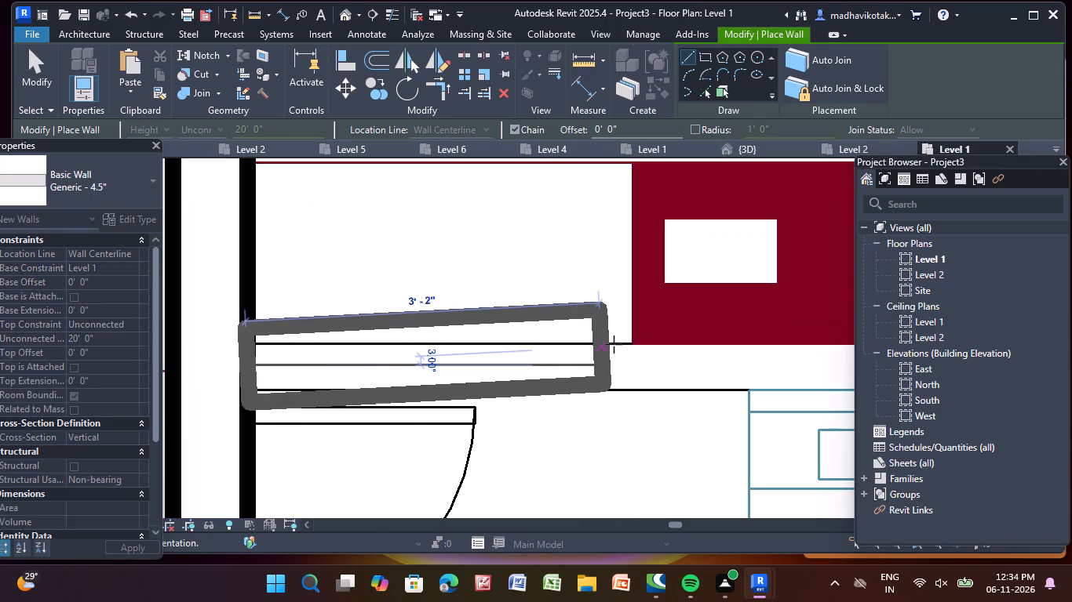
{"action": "scroll", "coordinate": [644, 361], "scroll_direction": "down", "scroll_amount": 4}
{"action": "middle_click_drag", "start_coordinate": [644, 361], "coordinate": [228, 398]}
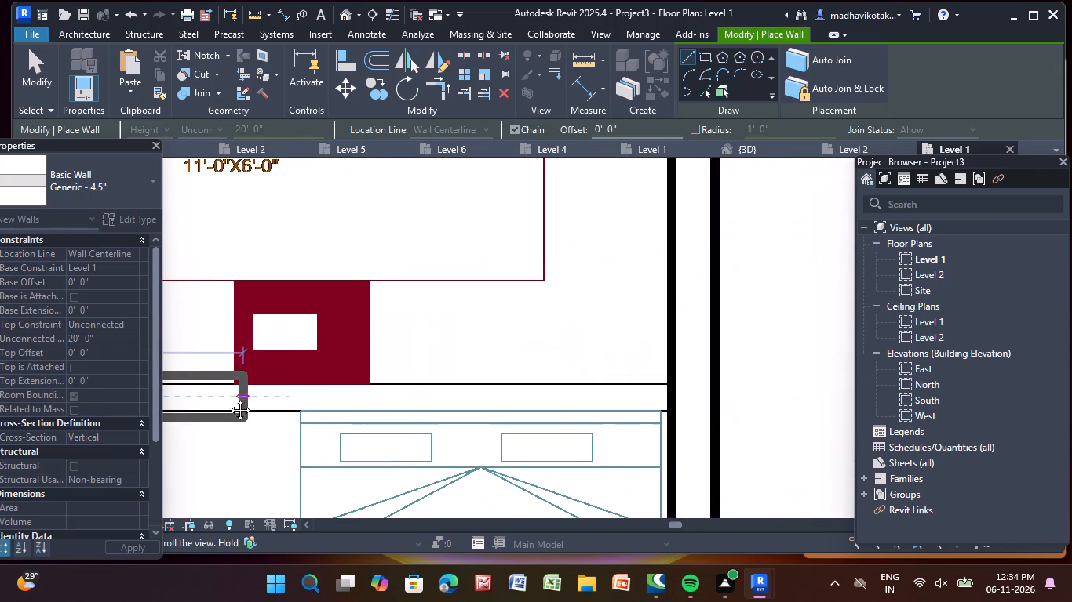
{"action": "middle_click_drag", "start_coordinate": [228, 398], "coordinate": [226, 399]}
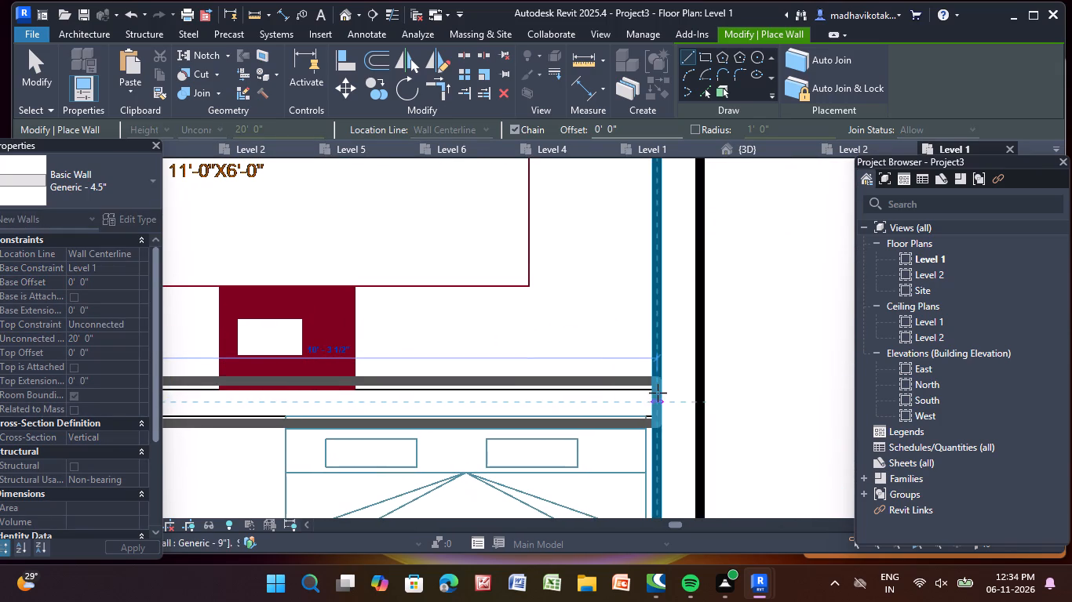
{"action": "left_click", "coordinate": [658, 392]}
{"action": "key", "text": "Escape"}
Draw a horizontal Generic - 4.5" wall between the southeast bedroom and the toilet and balcony, from the west partition to the east exterior wall.
{"action": "scroll", "coordinate": [645, 390], "scroll_direction": "down", "scroll_amount": 2}
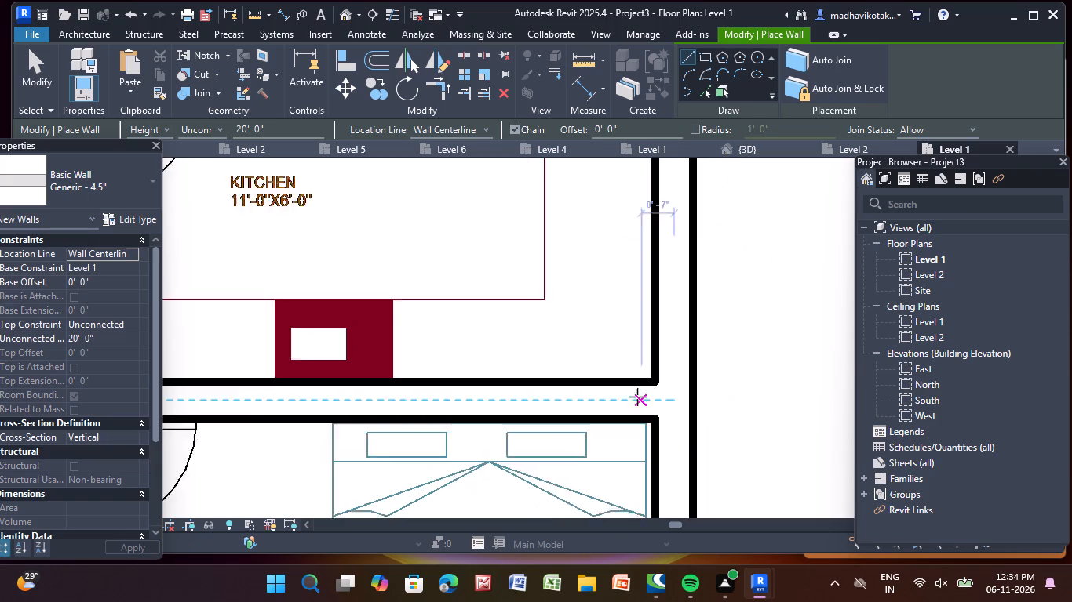
{"action": "scroll", "coordinate": [637, 397], "scroll_direction": "down", "scroll_amount": 2}
{"action": "scroll", "coordinate": [279, 532], "scroll_direction": "down", "scroll_amount": 4}
{"action": "scroll", "coordinate": [326, 472], "scroll_direction": "down", "scroll_amount": 4}
{"action": "middle_click_drag", "start_coordinate": [326, 472], "coordinate": [272, 196]}
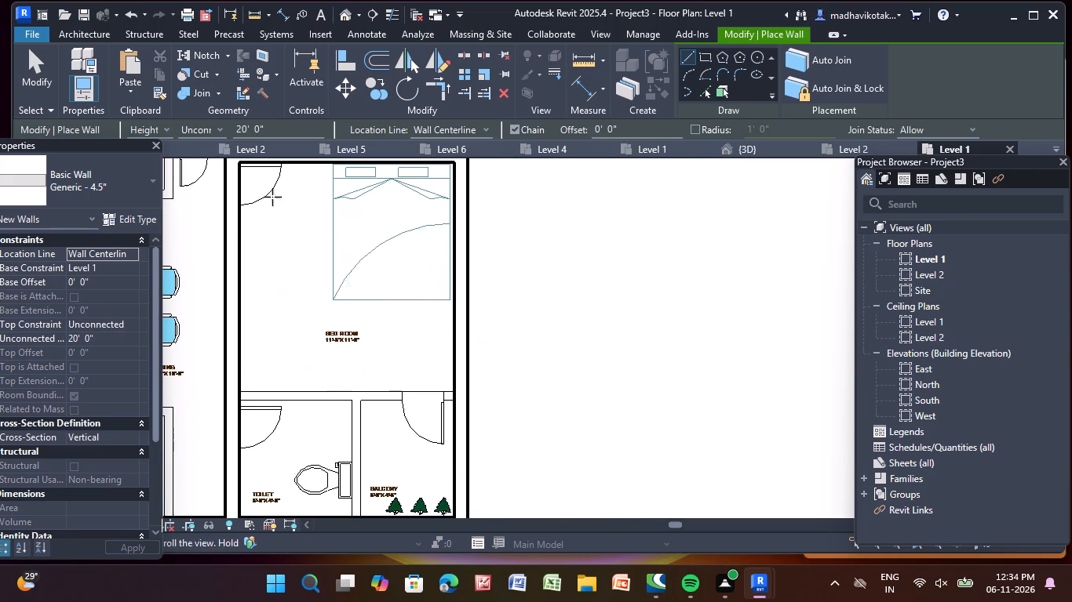
{"action": "scroll", "coordinate": [268, 396], "scroll_direction": "up", "scroll_amount": 1}
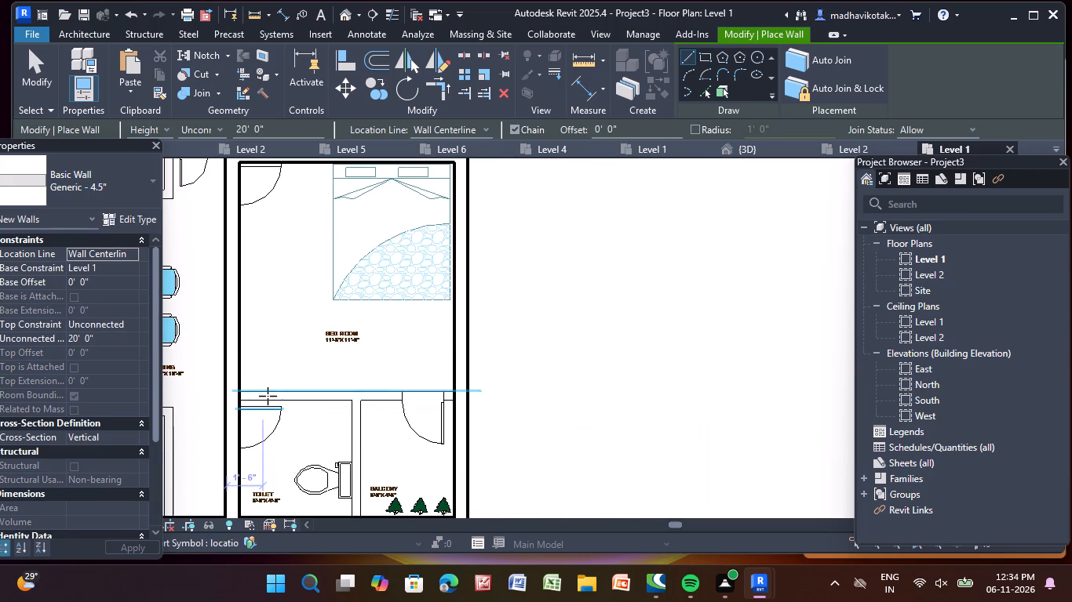
{"action": "scroll", "coordinate": [268, 396], "scroll_direction": "up", "scroll_amount": 2}
{"action": "middle_click_drag", "start_coordinate": [265, 399], "coordinate": [270, 415]}
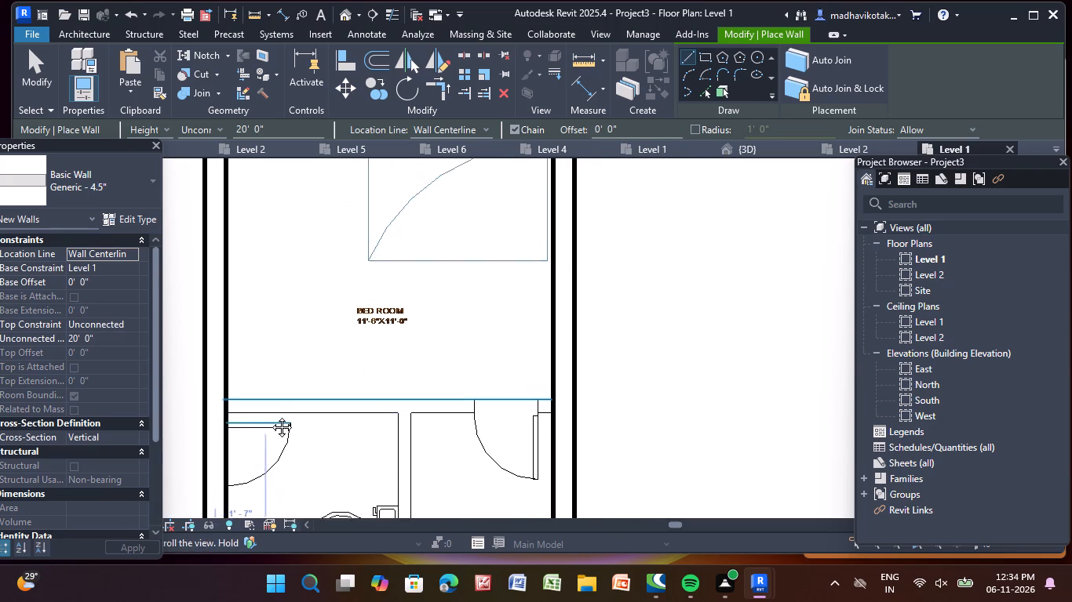
{"action": "middle_click_drag", "start_coordinate": [270, 415], "coordinate": [295, 459]}
{"action": "scroll", "coordinate": [242, 471], "scroll_direction": "up", "scroll_amount": 6}
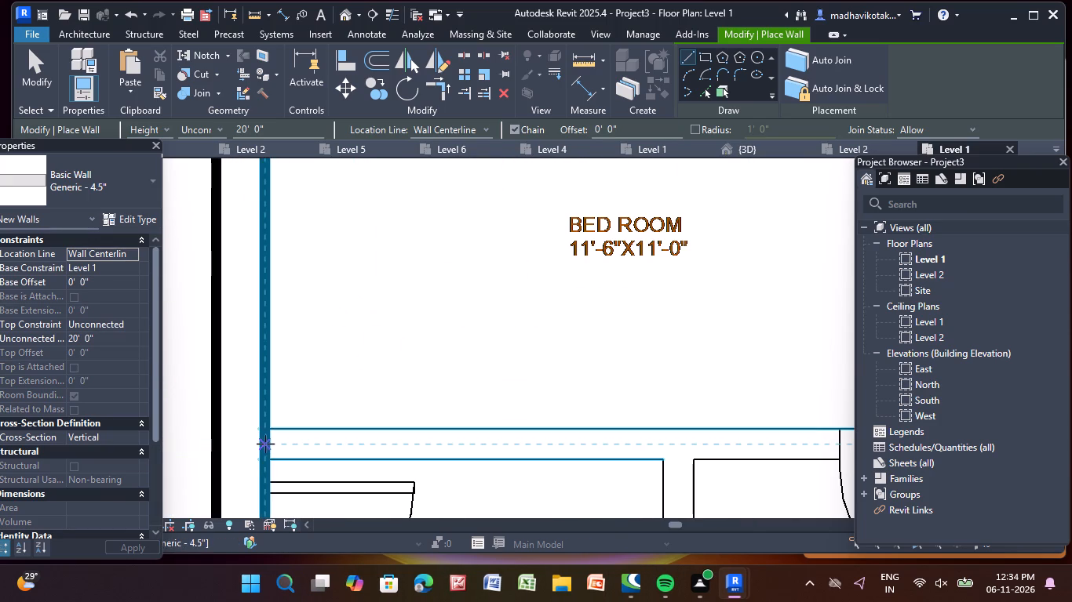
{"action": "left_click", "coordinate": [266, 443]}
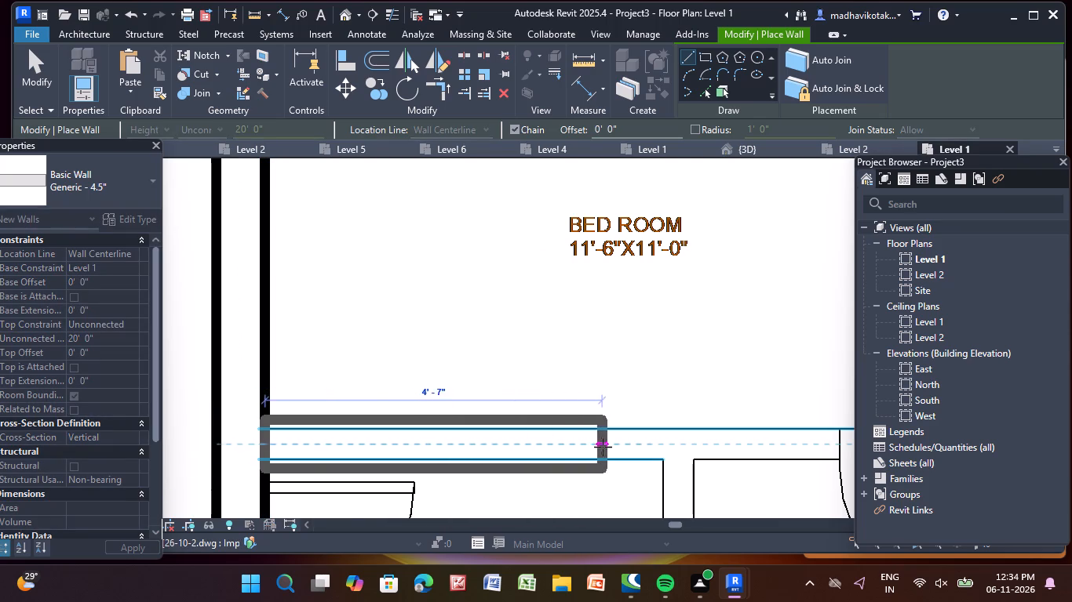
{"action": "scroll", "coordinate": [603, 445], "scroll_direction": "down", "scroll_amount": 4}
{"action": "middle_click_drag", "start_coordinate": [601, 445], "coordinate": [292, 391]}
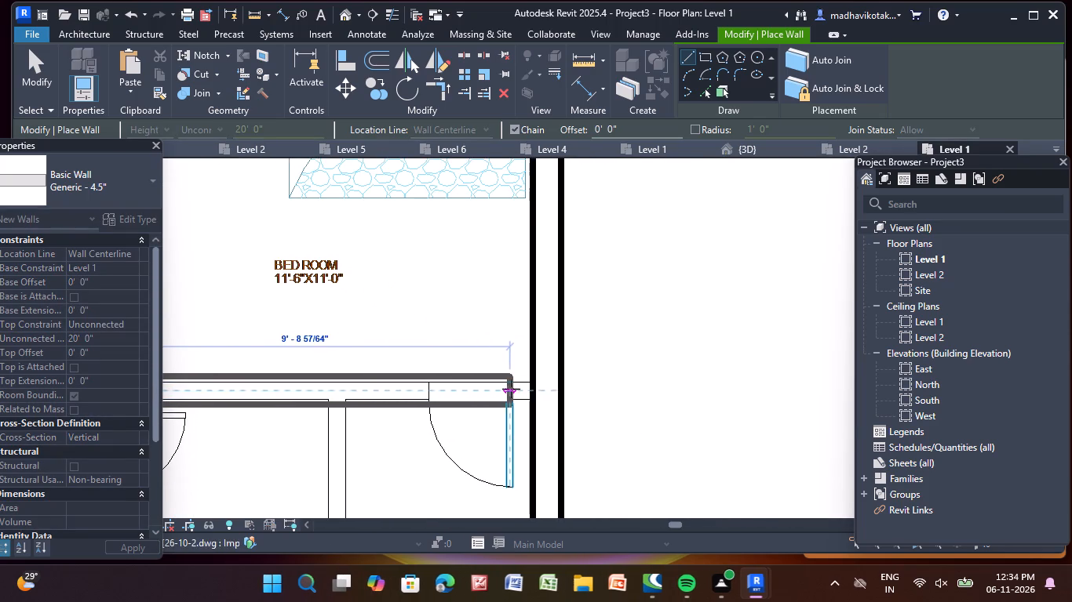
{"action": "left_click", "coordinate": [533, 390]}
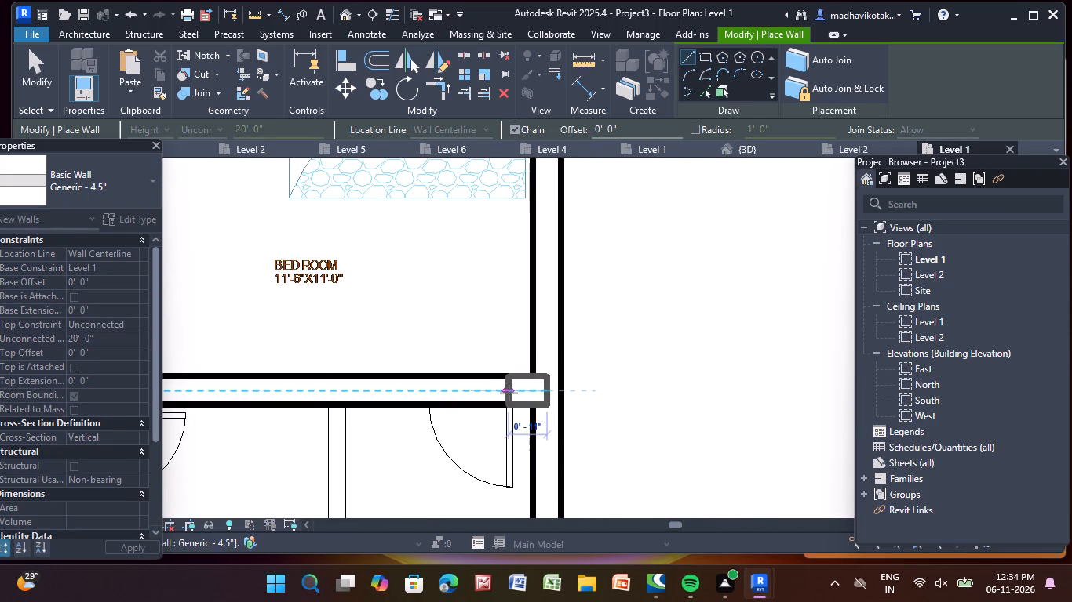
{"action": "key", "text": "Escape"}
Draw a vertical Generic - 4.5" wall between the southeast toilet and balcony, from the bedroom partition down to the south exterior wall.
{"action": "left_click", "coordinate": [340, 407]}
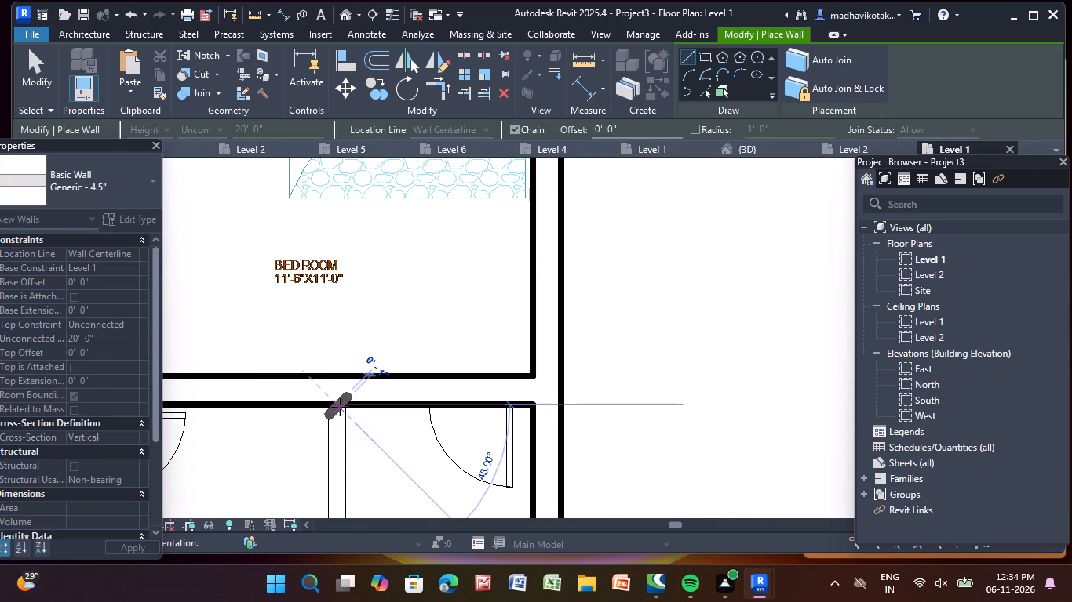
{"action": "scroll", "coordinate": [331, 494], "scroll_direction": "down", "scroll_amount": 3}
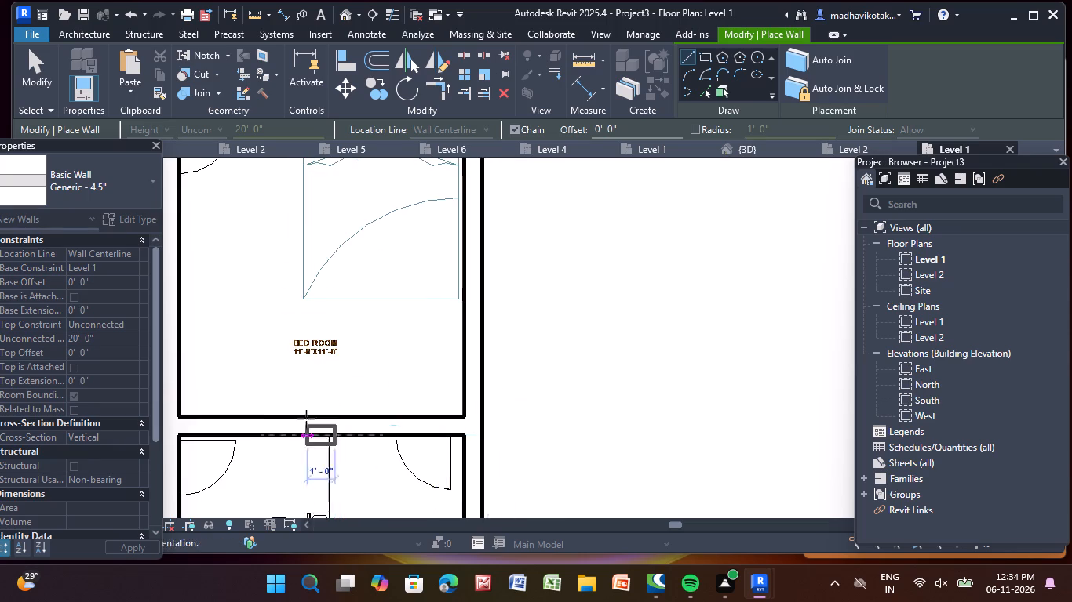
{"action": "middle_click_drag", "start_coordinate": [306, 405], "coordinate": [269, 176]}
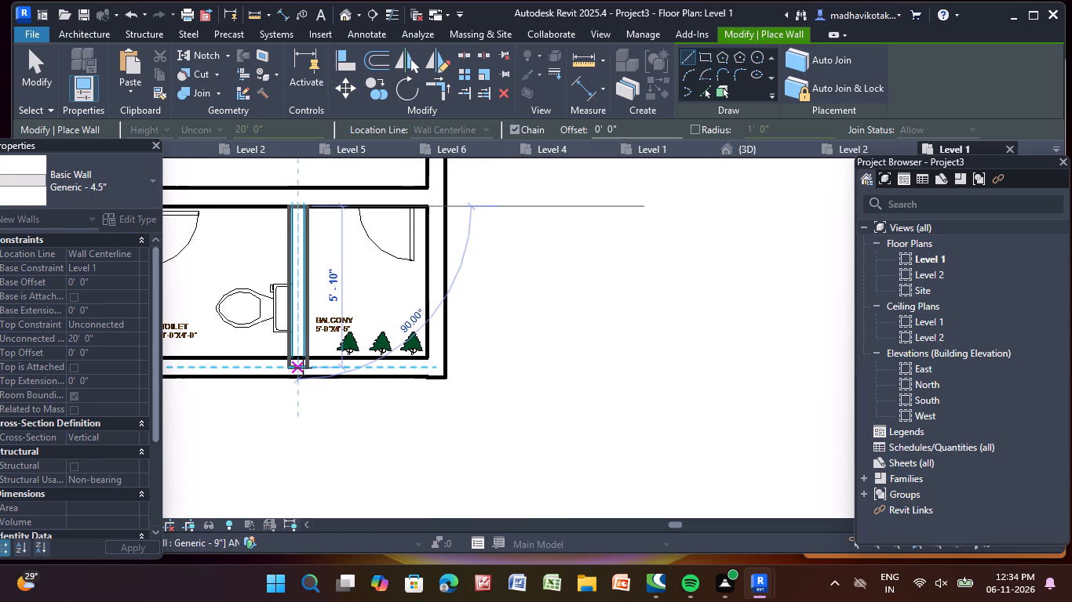
{"action": "left_click", "coordinate": [302, 357]}
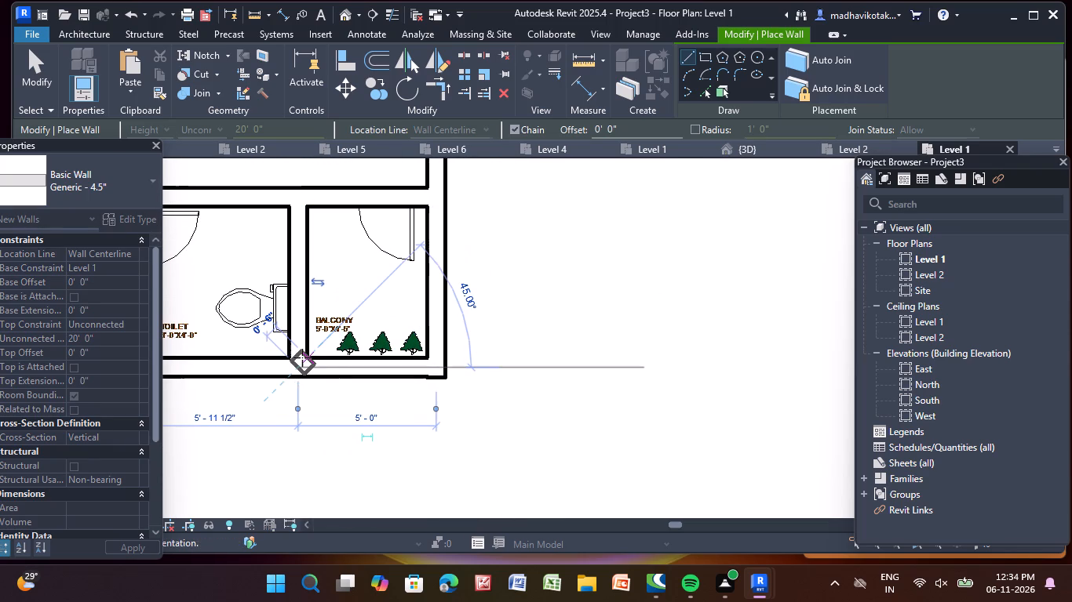
{"action": "key", "text": "Escape"}
Draw a horizontal Generic - 4.5" wall about 4'-11 1/2" long between the west kitchen and the toilet south of it.
{"action": "scroll", "coordinate": [302, 357], "scroll_direction": "down", "scroll_amount": 9}
{"action": "middle_click_drag", "start_coordinate": [233, 406], "coordinate": [297, 430]}
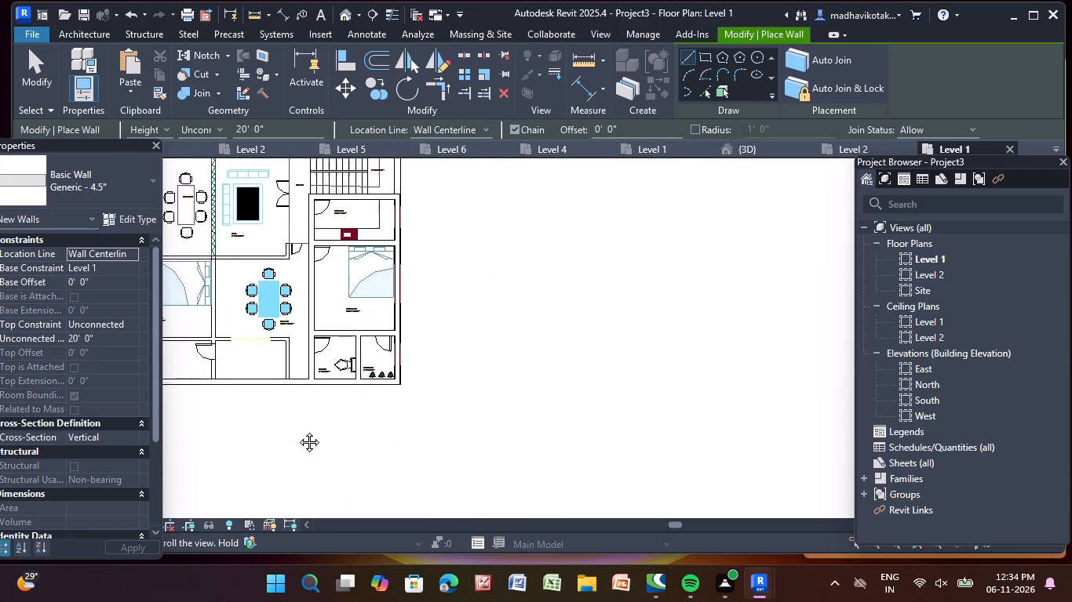
{"action": "middle_click_drag", "start_coordinate": [297, 430], "coordinate": [359, 476]}
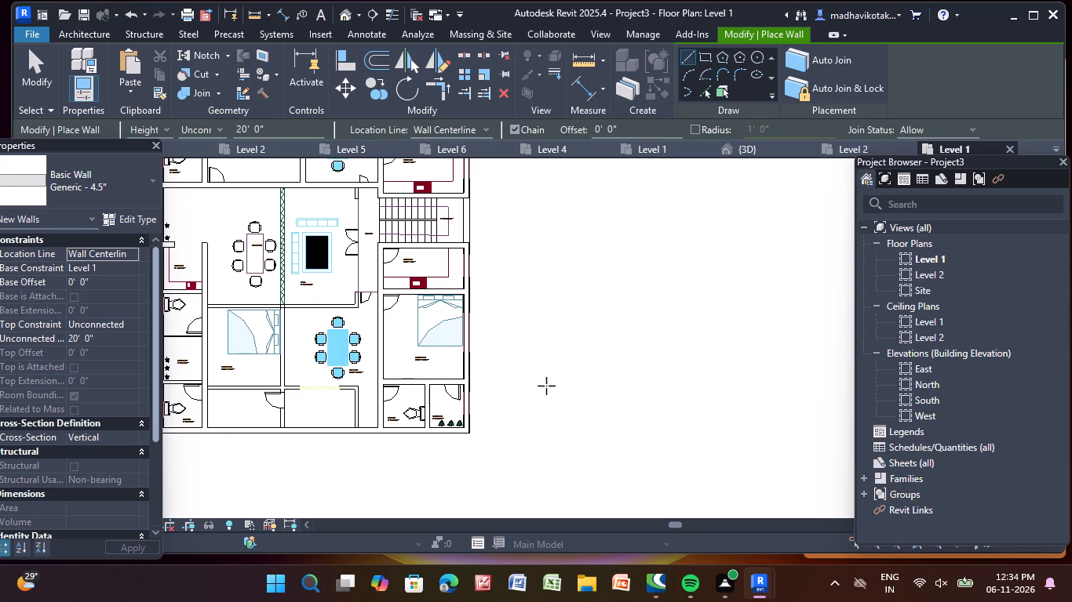
{"action": "scroll", "coordinate": [375, 292], "scroll_direction": "up", "scroll_amount": 3}
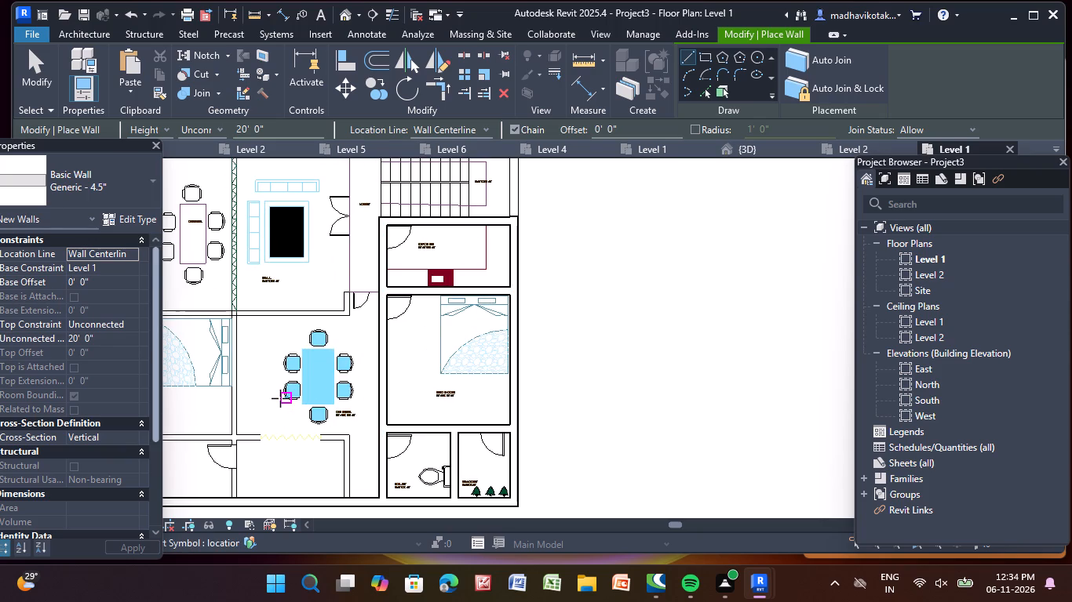
{"action": "middle_click_drag", "start_coordinate": [280, 398], "coordinate": [485, 477]}
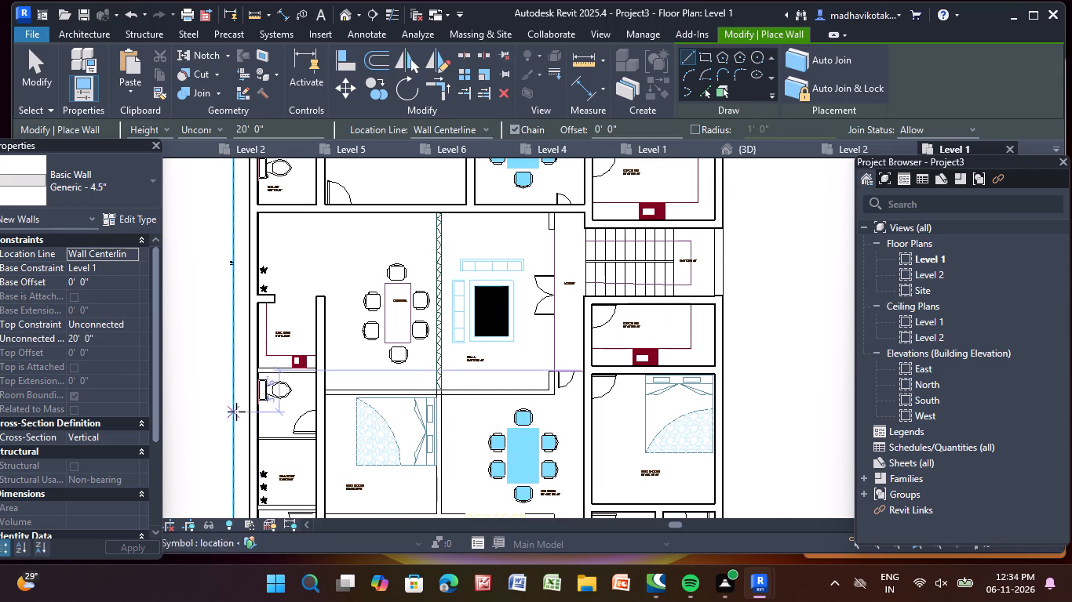
{"action": "scroll", "coordinate": [255, 391], "scroll_direction": "up", "scroll_amount": 18}
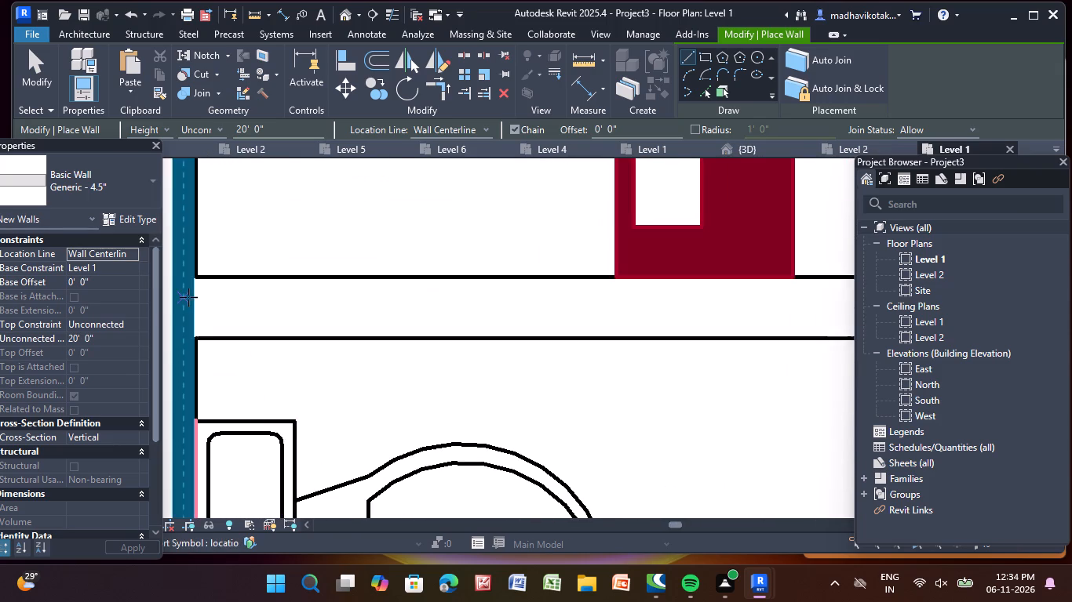
{"action": "left_click", "coordinate": [184, 306]}
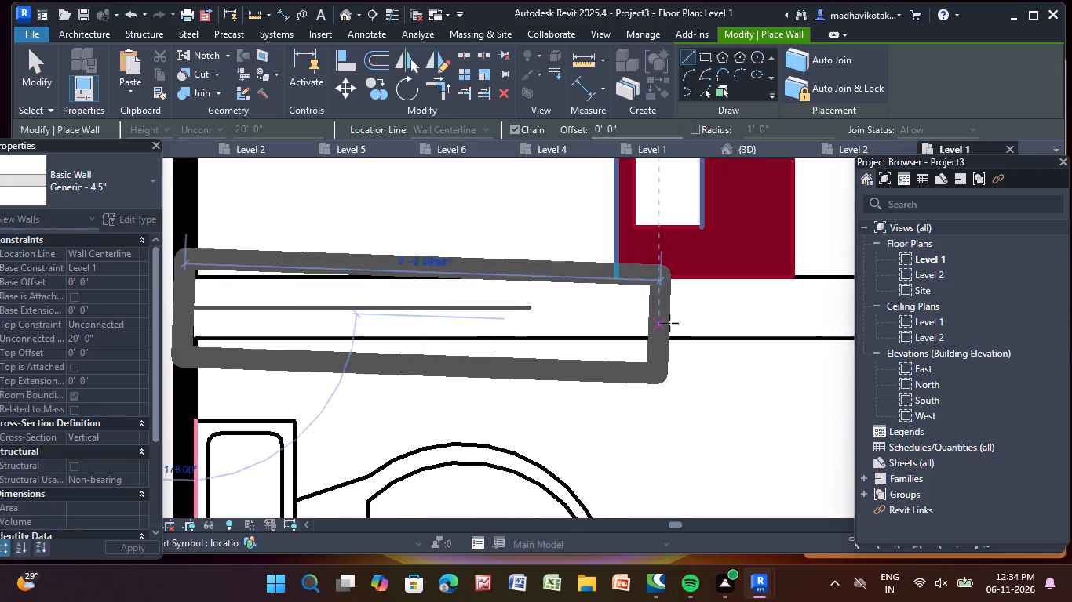
{"action": "scroll", "coordinate": [707, 314], "scroll_direction": "down", "scroll_amount": 4}
{"action": "middle_click_drag", "start_coordinate": [704, 318], "coordinate": [509, 368]}
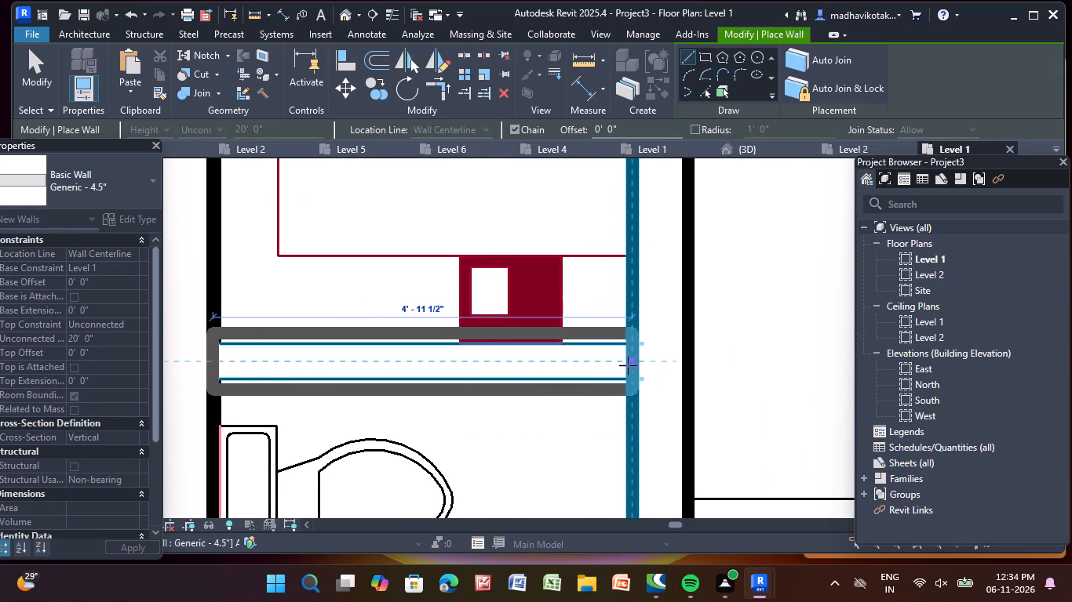
{"action": "left_click", "coordinate": [628, 365]}
{"action": "key", "text": "Escape"}
Draw a horizontal Generic - 4.5" wall between the west toilet and the 4'-0"X5'-0" balcony, from the exterior wall to the vertical partition.
{"action": "scroll", "coordinate": [629, 364], "scroll_direction": "down", "scroll_amount": 10}
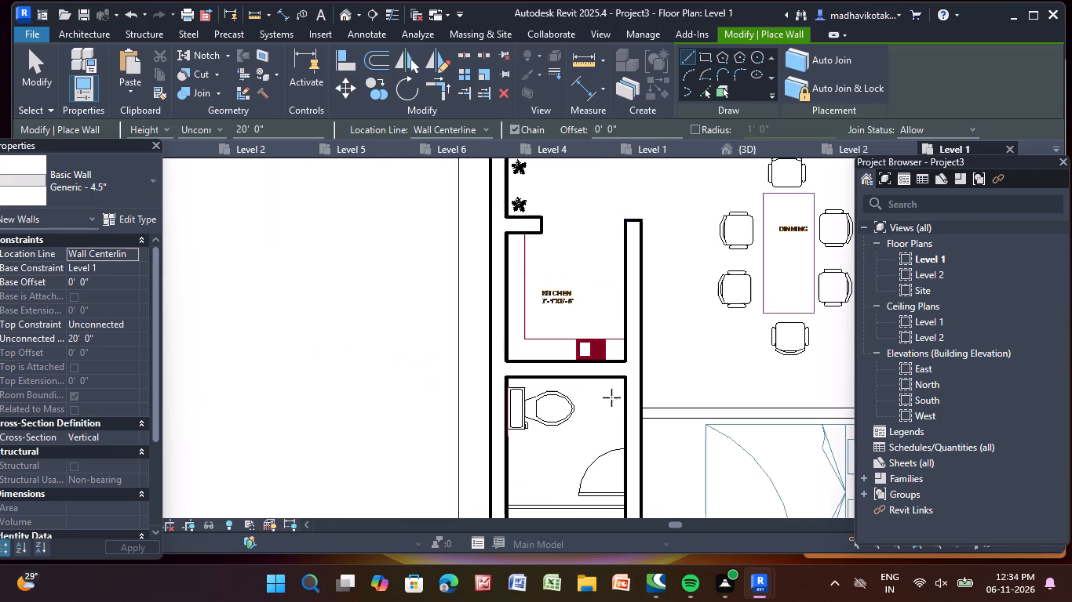
{"action": "middle_click_drag", "start_coordinate": [577, 477], "coordinate": [492, 369]}
{"action": "scroll", "coordinate": [438, 389], "scroll_direction": "up", "scroll_amount": 6}
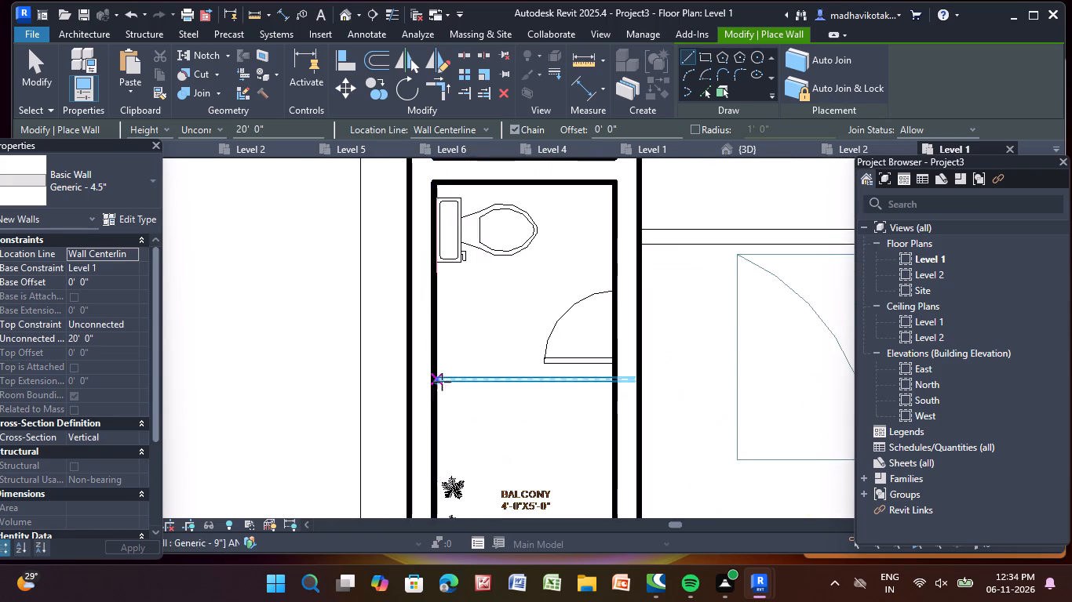
{"action": "scroll", "coordinate": [442, 382], "scroll_direction": "up", "scroll_amount": 13}
{"action": "left_click", "coordinate": [371, 365]}
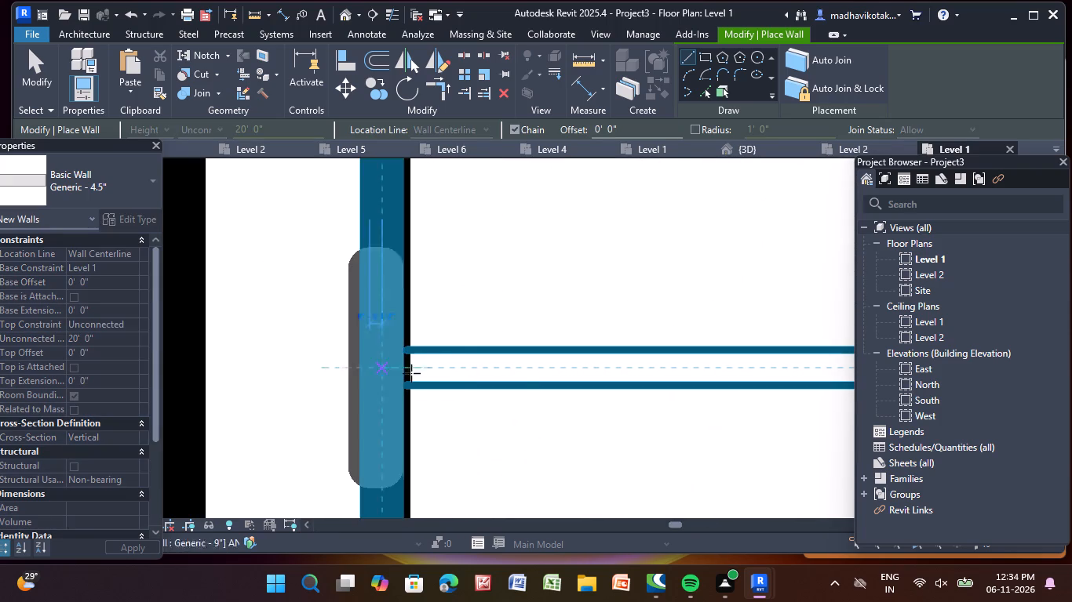
{"action": "scroll", "coordinate": [783, 375], "scroll_direction": "down", "scroll_amount": 5}
{"action": "middle_click_drag", "start_coordinate": [782, 375], "coordinate": [261, 443]}
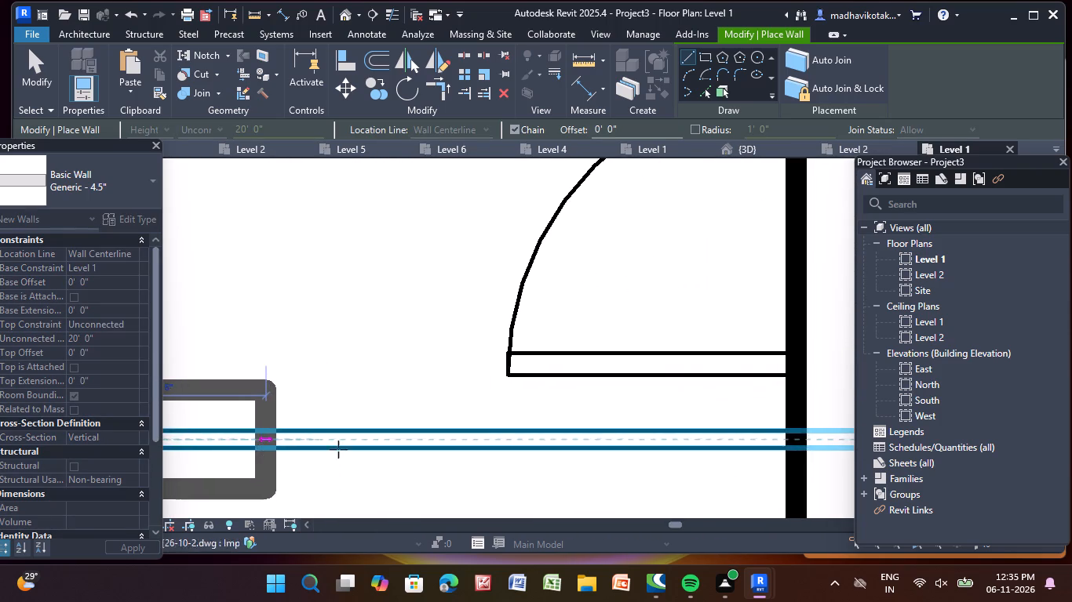
{"action": "left_click", "coordinate": [805, 435]}
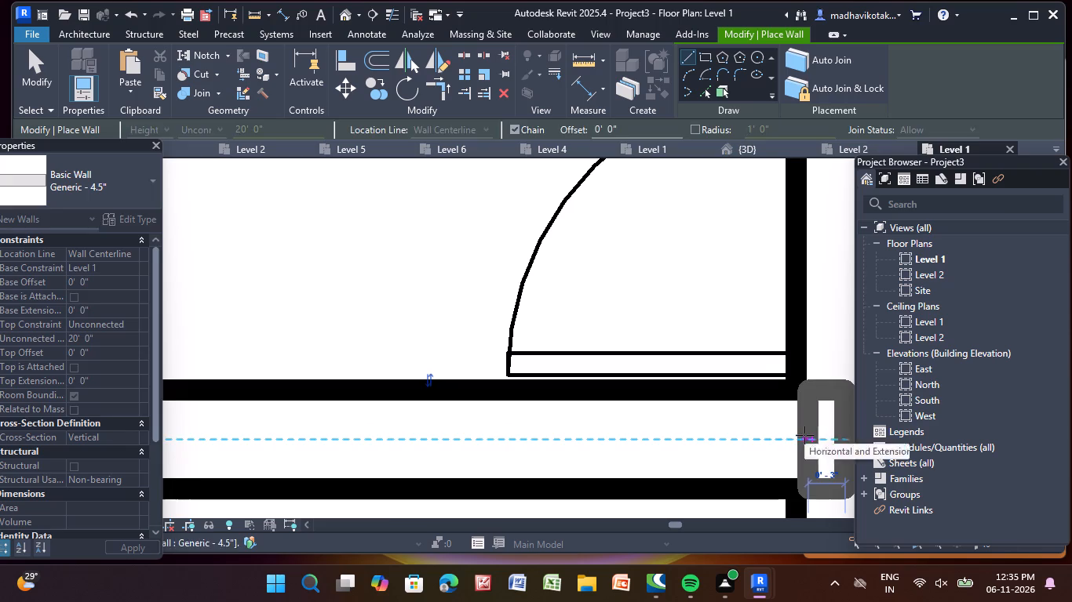
{"action": "key", "text": "Escape"}
Draw a horizontal Generic - 4.5" wall between the 4'-0"X5'-0" balcony and the southwest toilet, from the exterior wall to the vertical partition.
{"action": "scroll", "coordinate": [804, 435], "scroll_direction": "down", "scroll_amount": 10}
{"action": "scroll", "coordinate": [710, 459], "scroll_direction": "down", "scroll_amount": 5}
{"action": "middle_click_drag", "start_coordinate": [707, 461], "coordinate": [582, 383]}
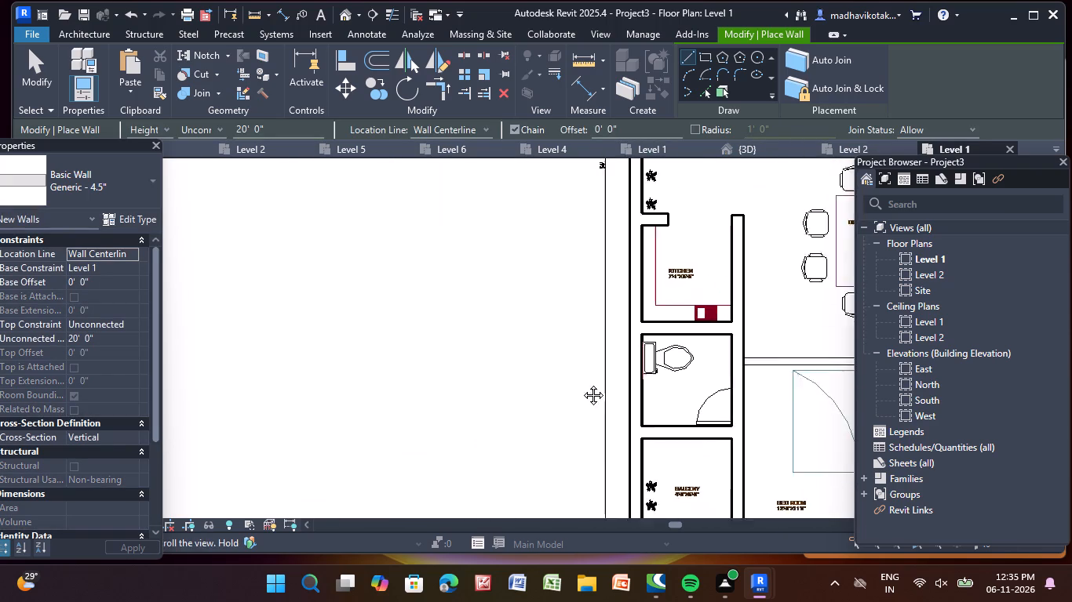
{"action": "middle_click_drag", "start_coordinate": [582, 383], "coordinate": [339, 270]}
{"action": "scroll", "coordinate": [308, 334], "scroll_direction": "up", "scroll_amount": 13}
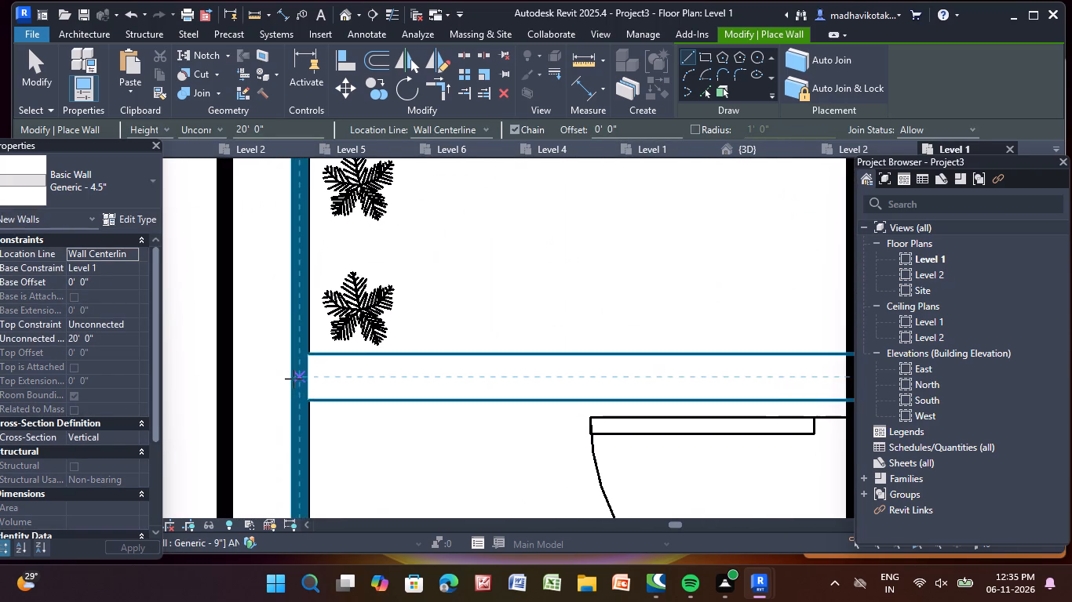
{"action": "left_click", "coordinate": [294, 377]}
{"action": "scroll", "coordinate": [742, 371], "scroll_direction": "down", "scroll_amount": 3}
{"action": "middle_click_drag", "start_coordinate": [742, 371], "coordinate": [724, 383]}
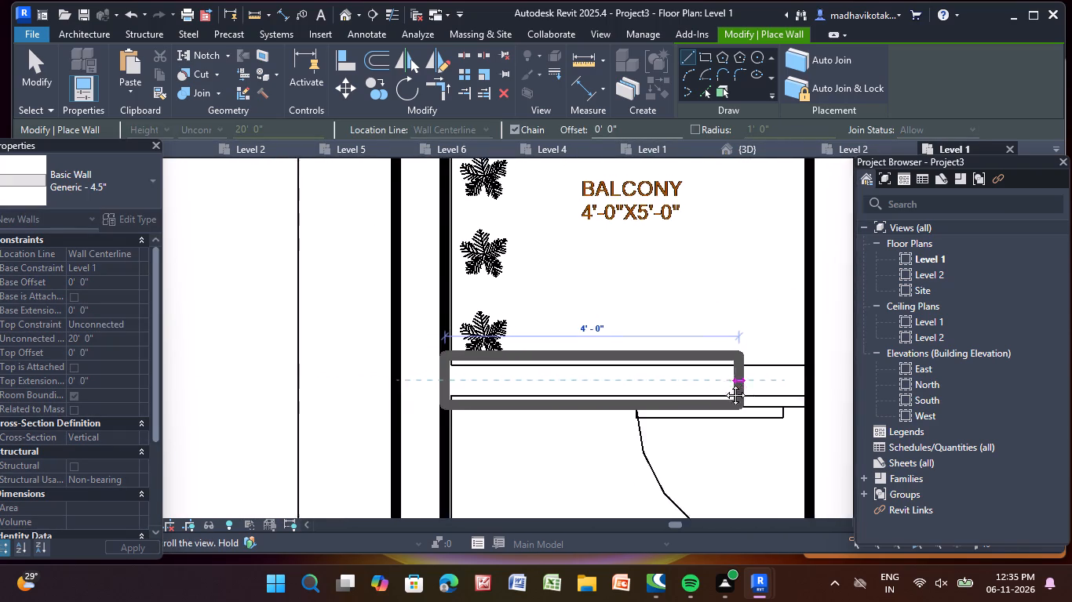
{"action": "middle_click_drag", "start_coordinate": [724, 383], "coordinate": [404, 404]}
{"action": "left_click", "coordinate": [481, 404]}
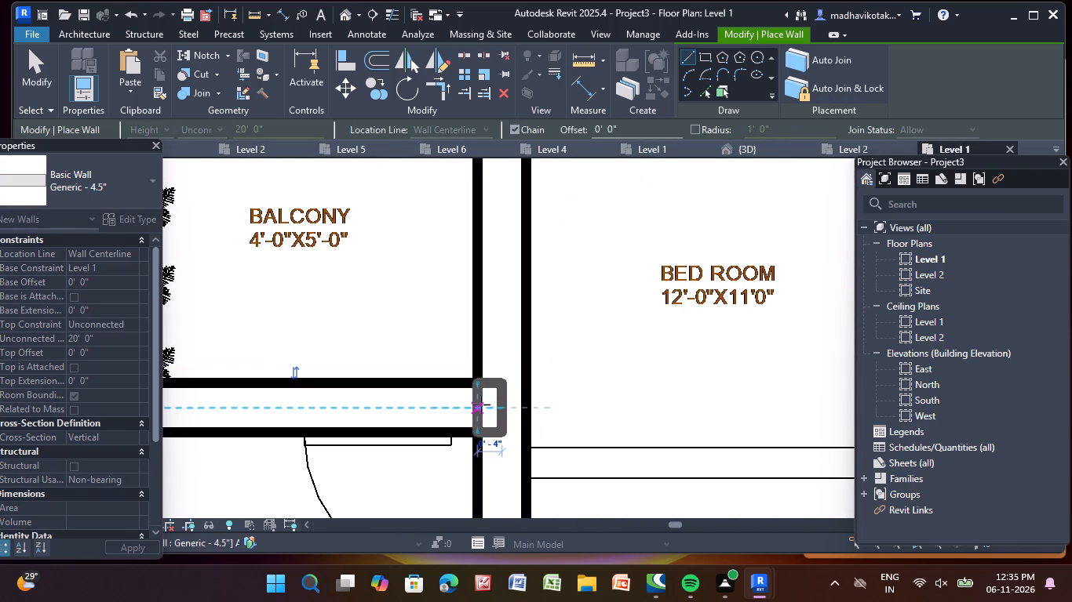
{"action": "key", "text": "Escape"}
Draw a horizontal Generic - 4.5" wall about 11'-10" long below the 12'-0"X11'-0" bedroom, from the west partition to the dining opening.
{"action": "scroll", "coordinate": [481, 404], "scroll_direction": "down", "scroll_amount": 6}
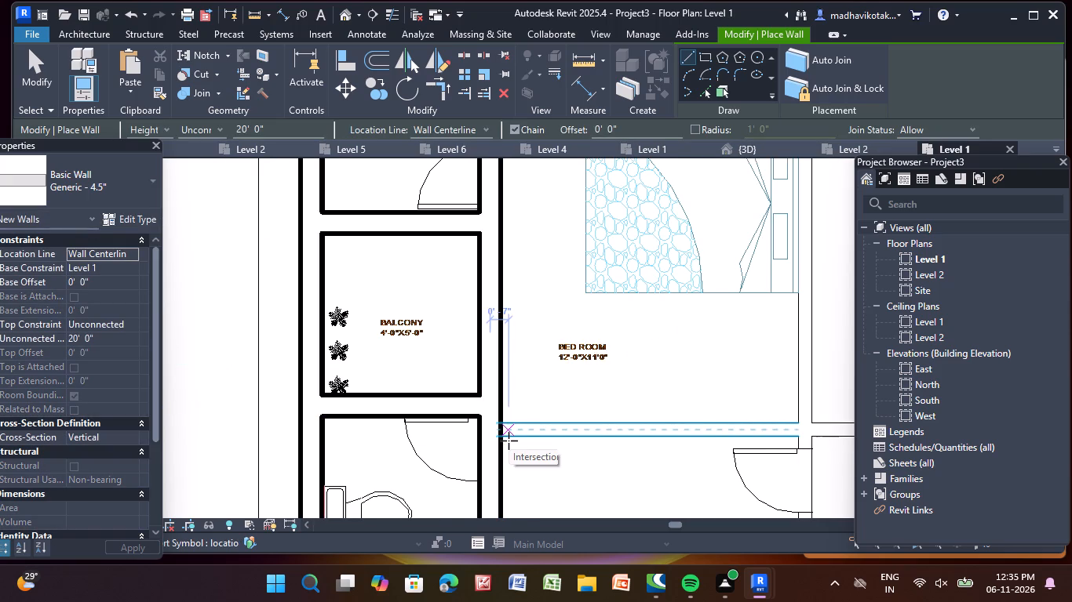
{"action": "scroll", "coordinate": [509, 441], "scroll_direction": "down", "scroll_amount": 5}
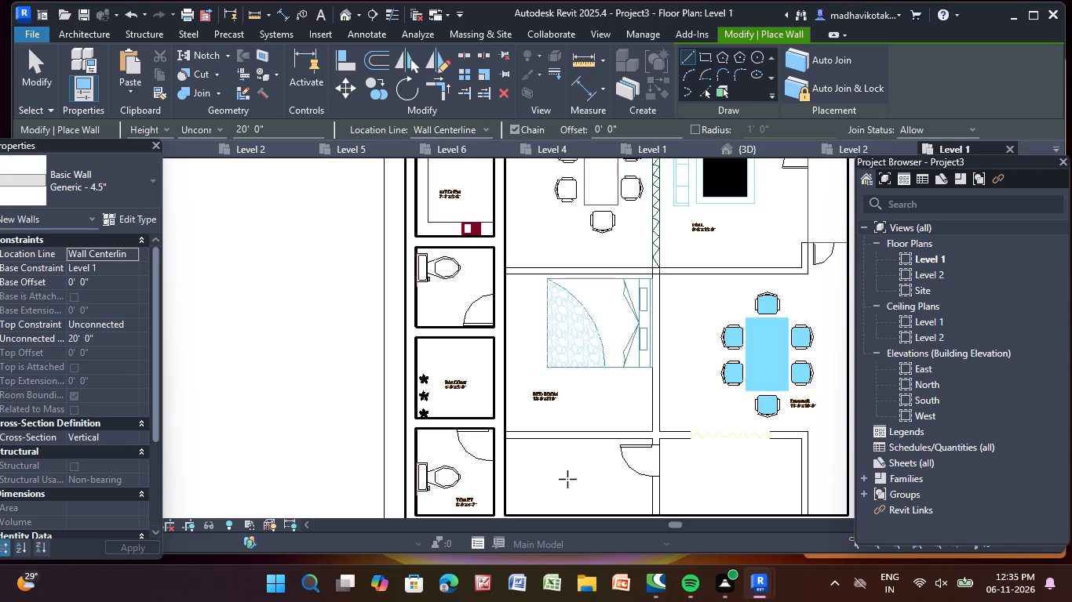
{"action": "scroll", "coordinate": [518, 403], "scroll_direction": "up", "scroll_amount": 3}
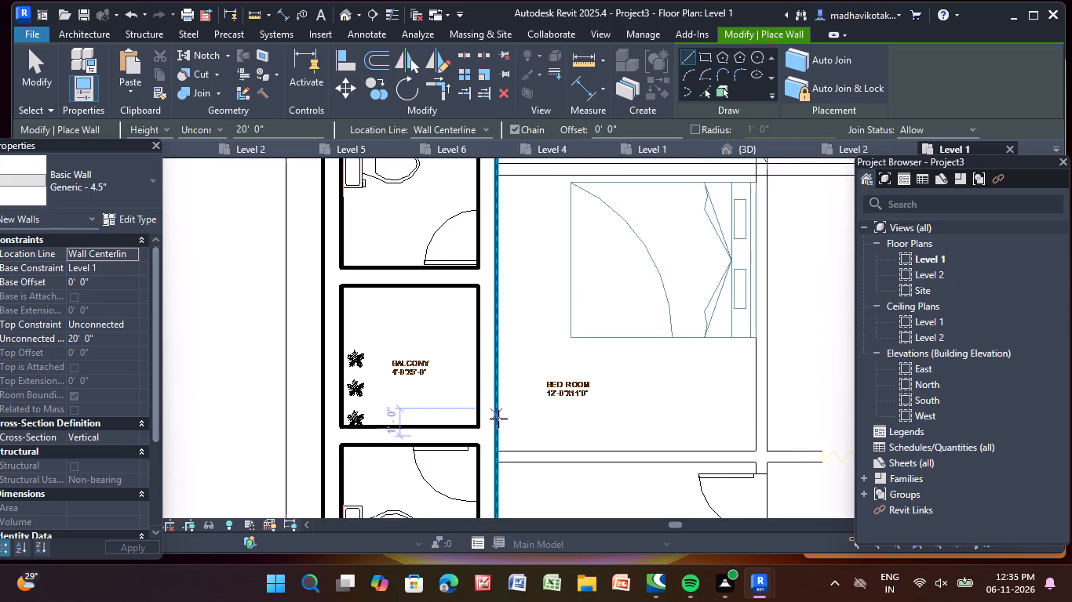
{"action": "scroll", "coordinate": [498, 419], "scroll_direction": "up", "scroll_amount": 5}
{"action": "left_click", "coordinate": [500, 473]}
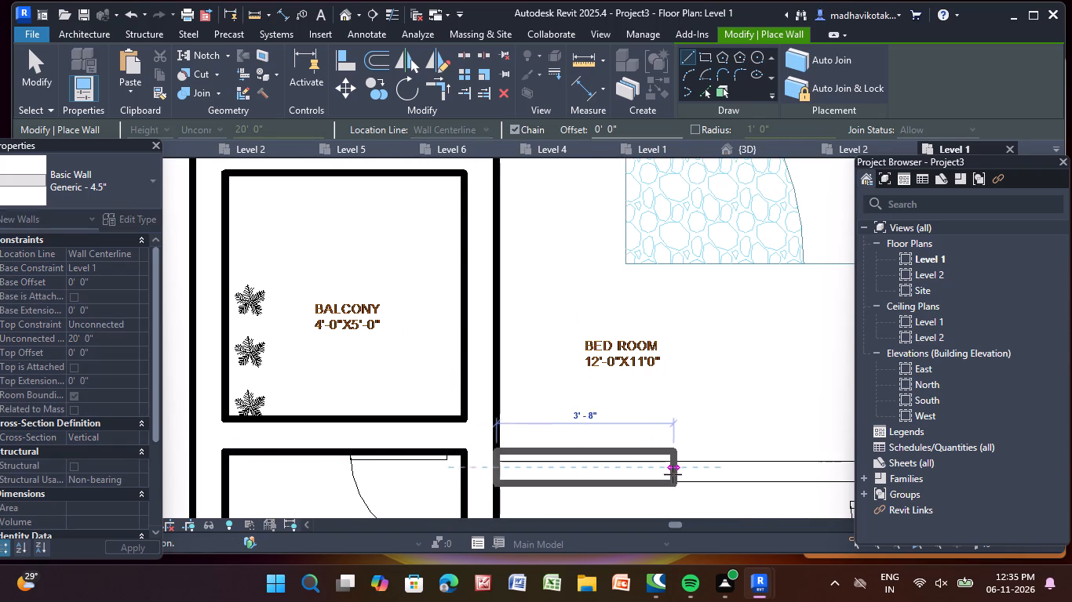
{"action": "scroll", "coordinate": [673, 474], "scroll_direction": "down", "scroll_amount": 4}
{"action": "middle_click_drag", "start_coordinate": [673, 474], "coordinate": [380, 419]}
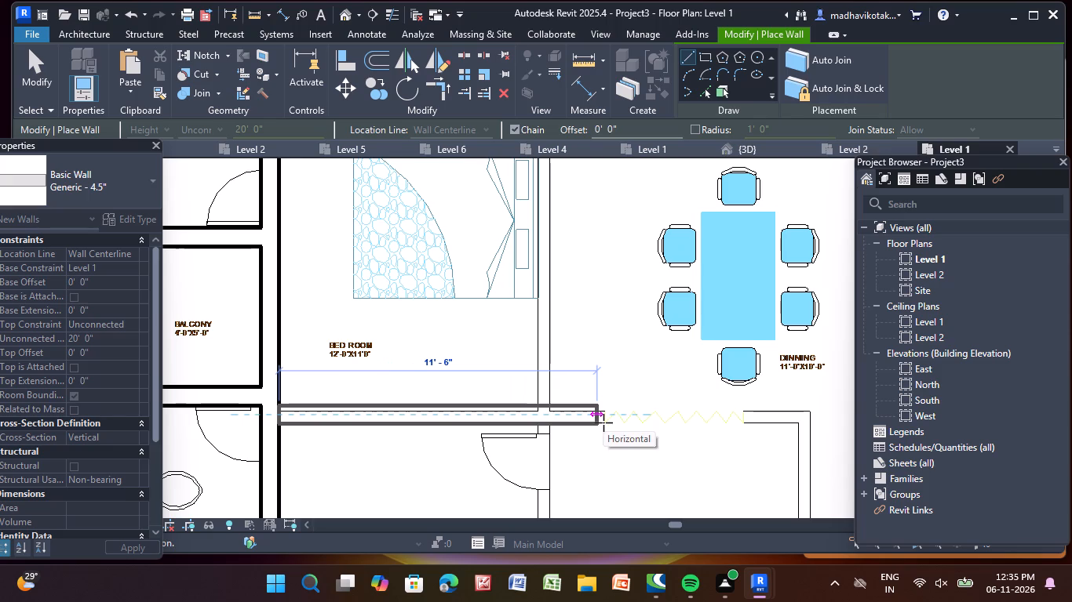
{"action": "scroll", "coordinate": [603, 422], "scroll_direction": "down", "scroll_amount": 4}
{"action": "middle_click_drag", "start_coordinate": [603, 422], "coordinate": [441, 423]}
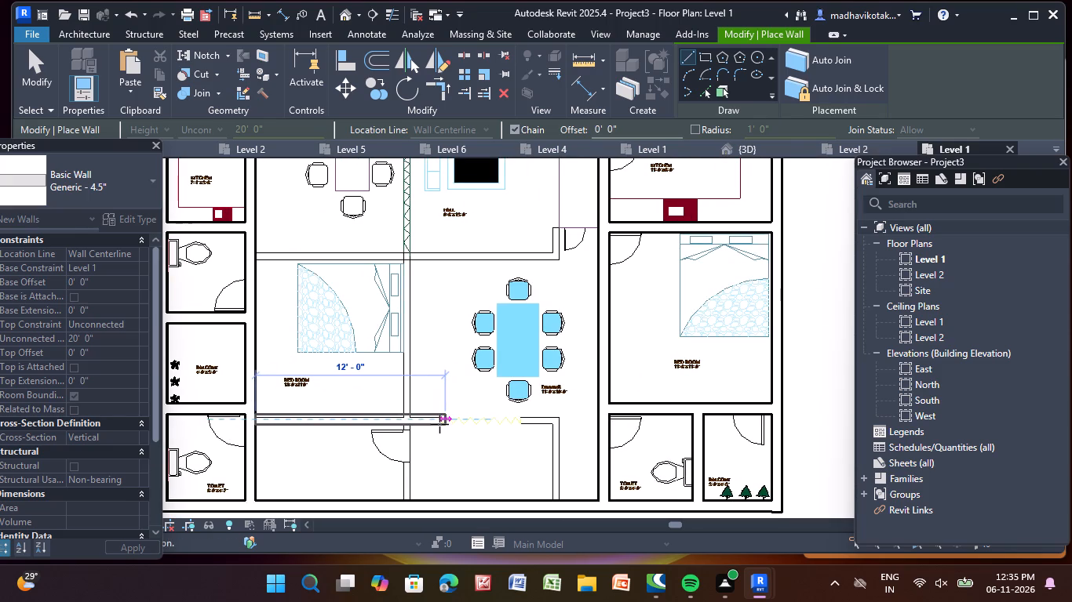
{"action": "left_click", "coordinate": [434, 424]}
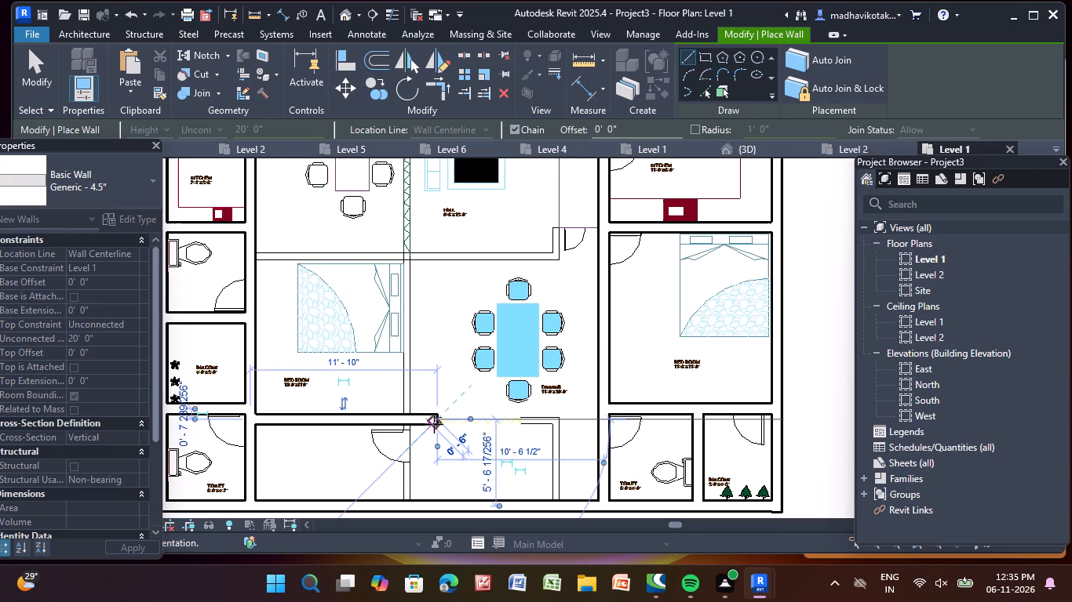
Draw a vertical Generic - 4.5" wall about 5'-3 1/2" long from the south exterior wall up to the partition corner below the 11'-0"X10'-0" dining area.
{"action": "key", "text": "Escape"}
{"action": "scroll", "coordinate": [518, 481], "scroll_direction": "up", "scroll_amount": 3}
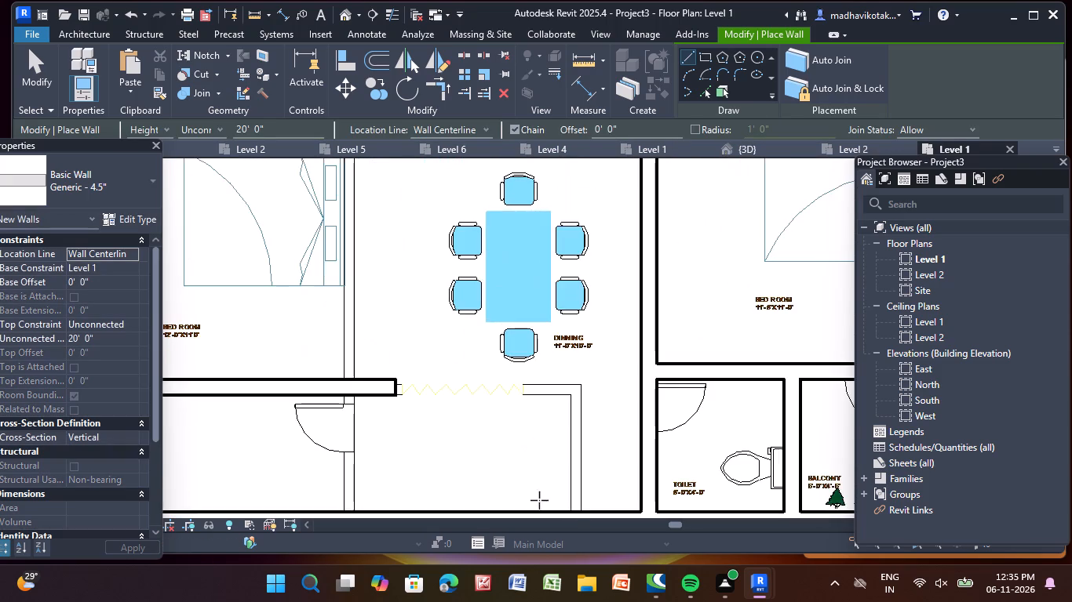
{"action": "scroll", "coordinate": [567, 511], "scroll_direction": "up", "scroll_amount": 3}
{"action": "left_click", "coordinate": [583, 511]}
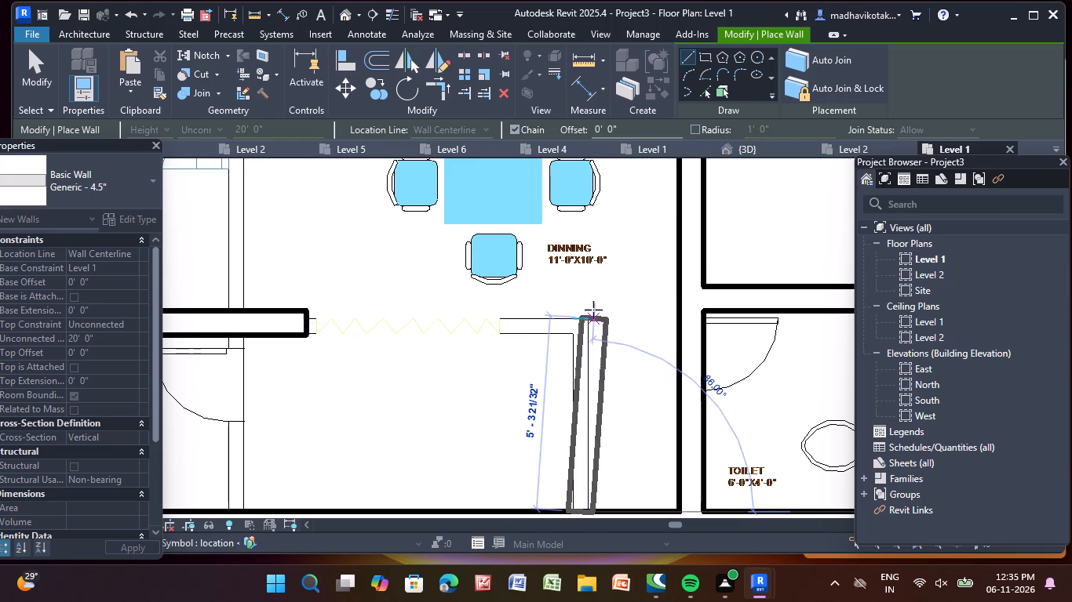
{"action": "scroll", "coordinate": [586, 317], "scroll_direction": "up", "scroll_amount": 3}
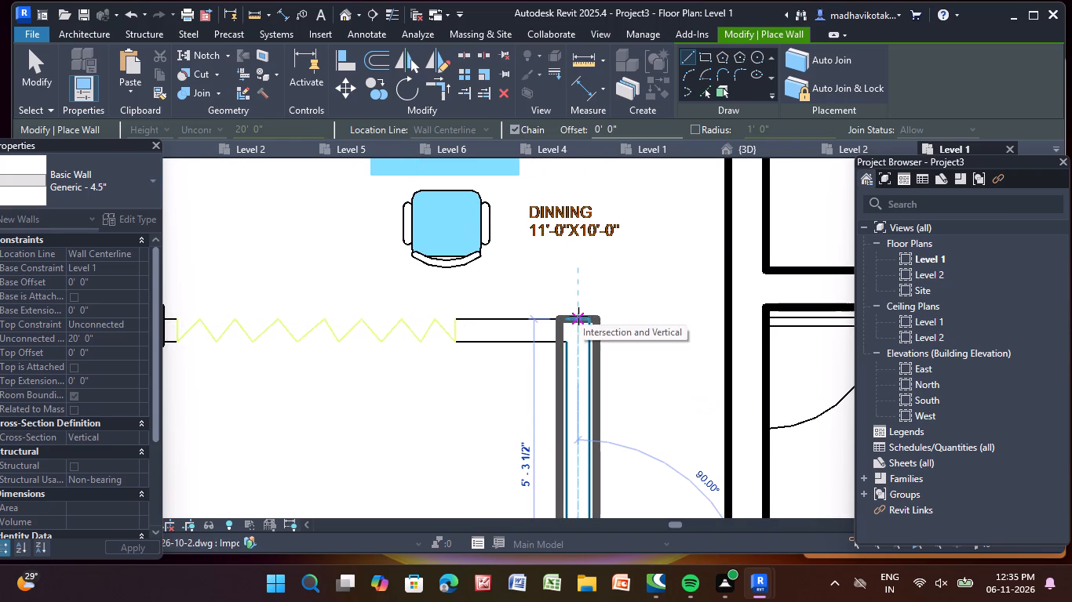
{"action": "left_click", "coordinate": [578, 316]}
{"action": "key", "text": "Escape"}
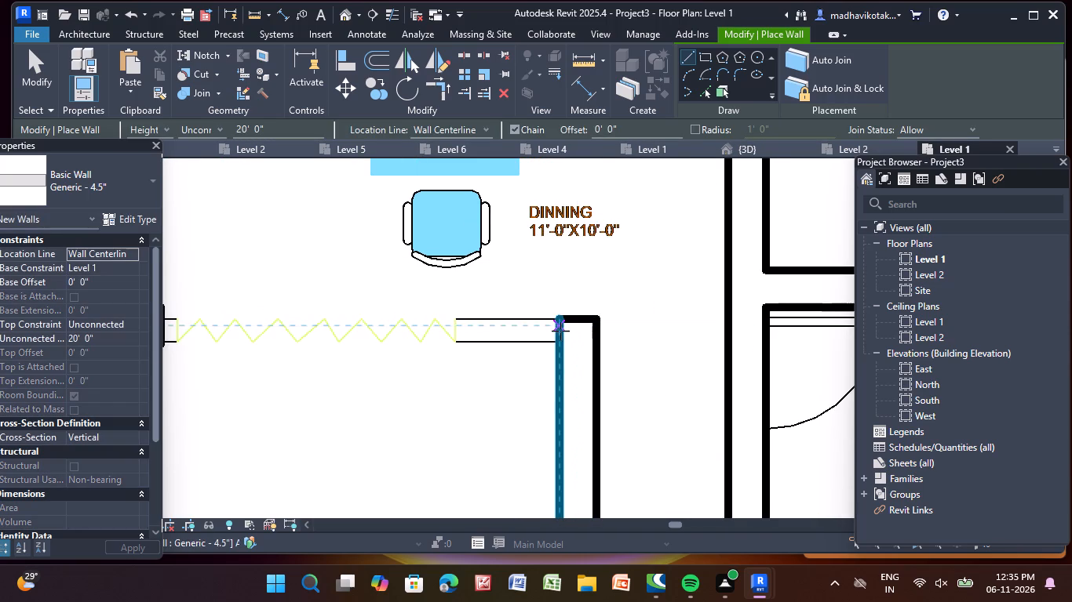
Draw a horizontal Generic - 4.5" wall about 2'-2 1/2" long from that vertical wall's north end west to the zigzag opening below the dining area.
{"action": "scroll", "coordinate": [556, 337], "scroll_direction": "up", "scroll_amount": 3}
{"action": "left_click", "coordinate": [557, 329]}
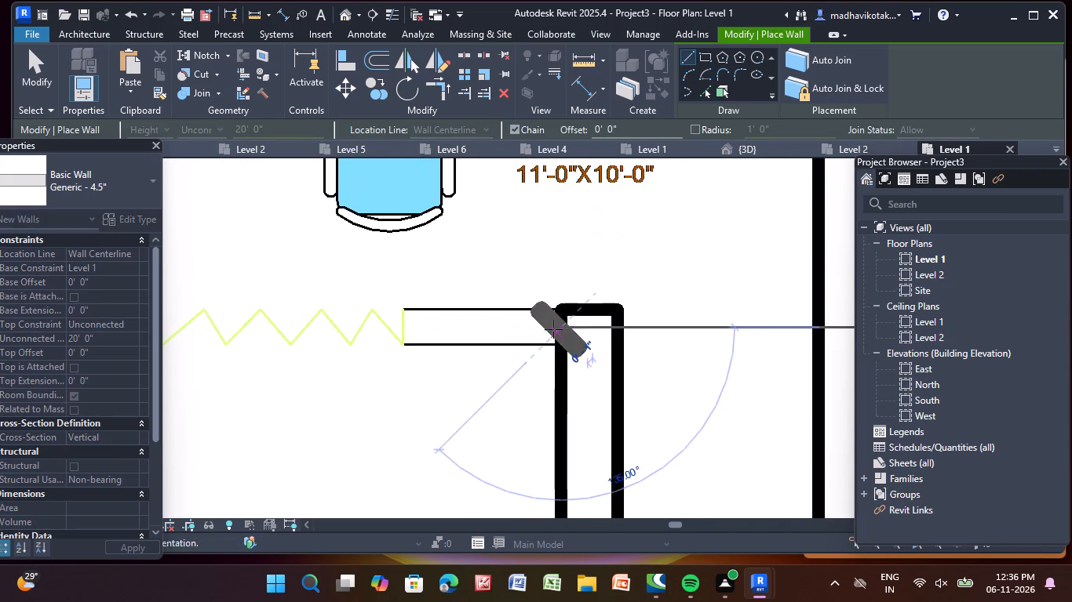
{"action": "left_click", "coordinate": [403, 328]}
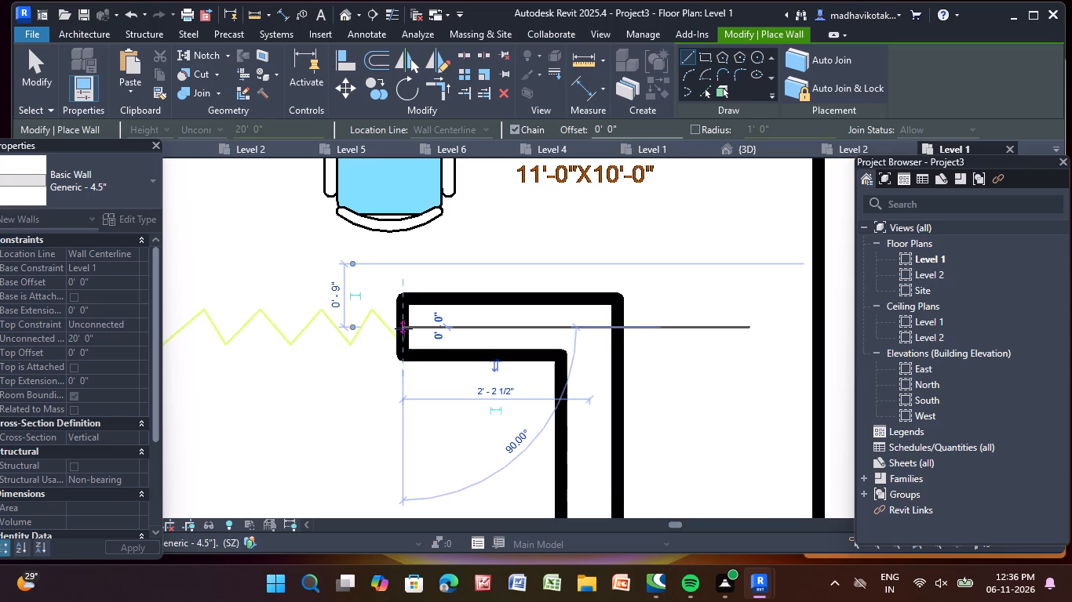
{"action": "key", "text": "Escape"}
Draw a vertical Generic - 4.5" wall between the 12'-0"X11'-0" bedroom and the dining area, from the south exterior wall to the hall's south partition.
{"action": "scroll", "coordinate": [405, 327], "scroll_direction": "down", "scroll_amount": 5}
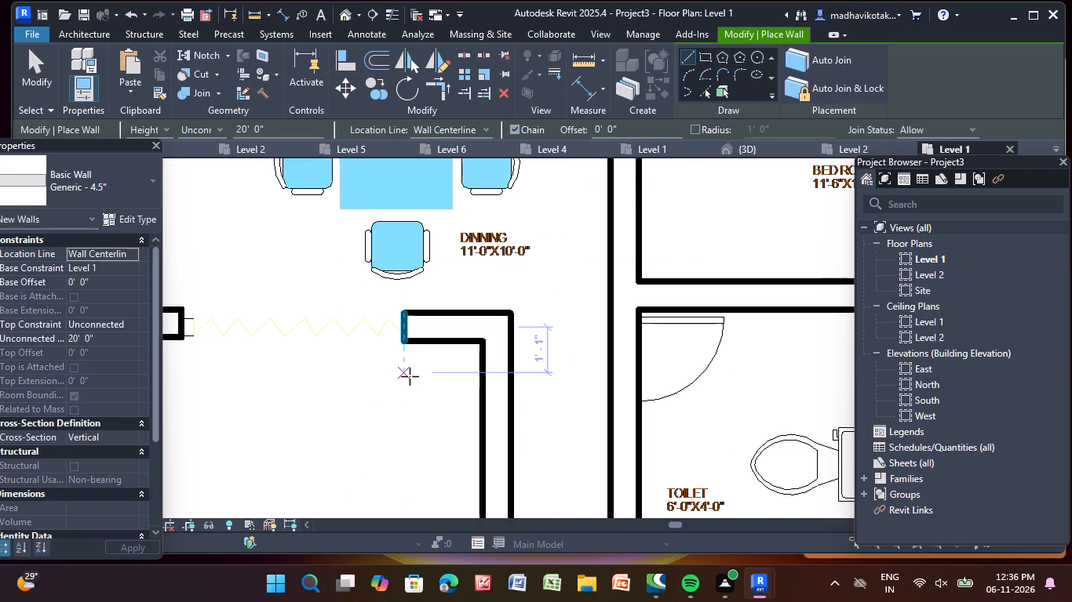
{"action": "scroll", "coordinate": [410, 377], "scroll_direction": "down", "scroll_amount": 5}
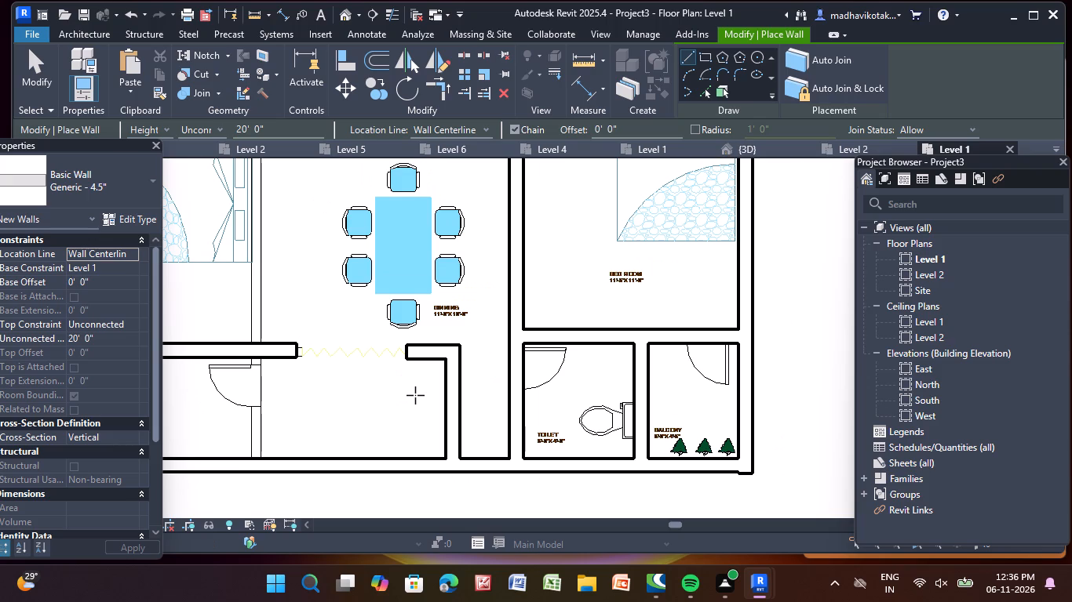
{"action": "middle_click_drag", "start_coordinate": [421, 394], "coordinate": [555, 386]}
{"action": "scroll", "coordinate": [417, 458], "scroll_direction": "up", "scroll_amount": 2}
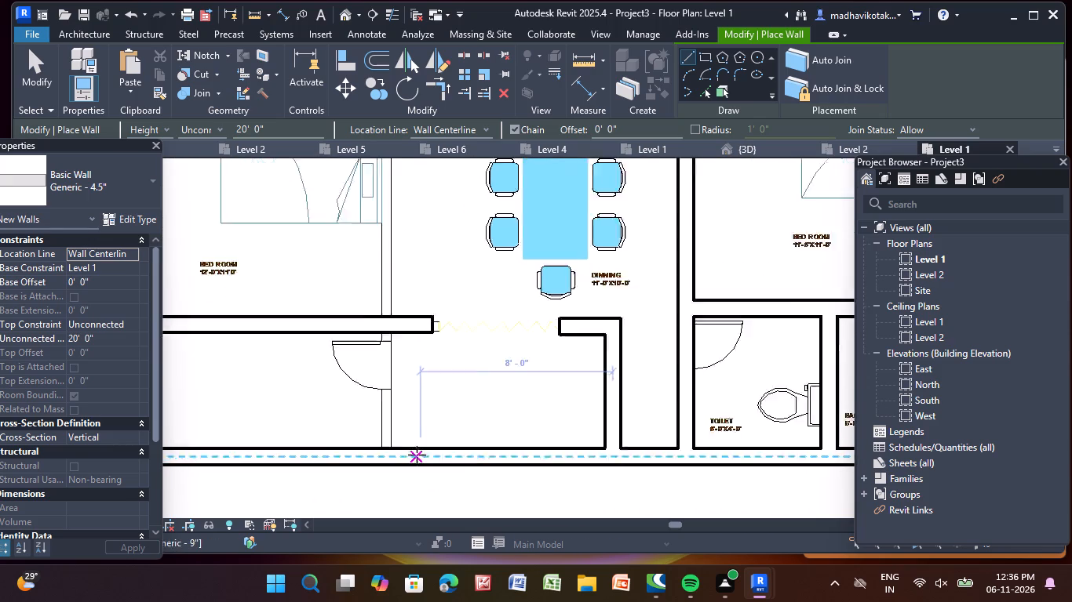
{"action": "scroll", "coordinate": [417, 455], "scroll_direction": "up", "scroll_amount": 5}
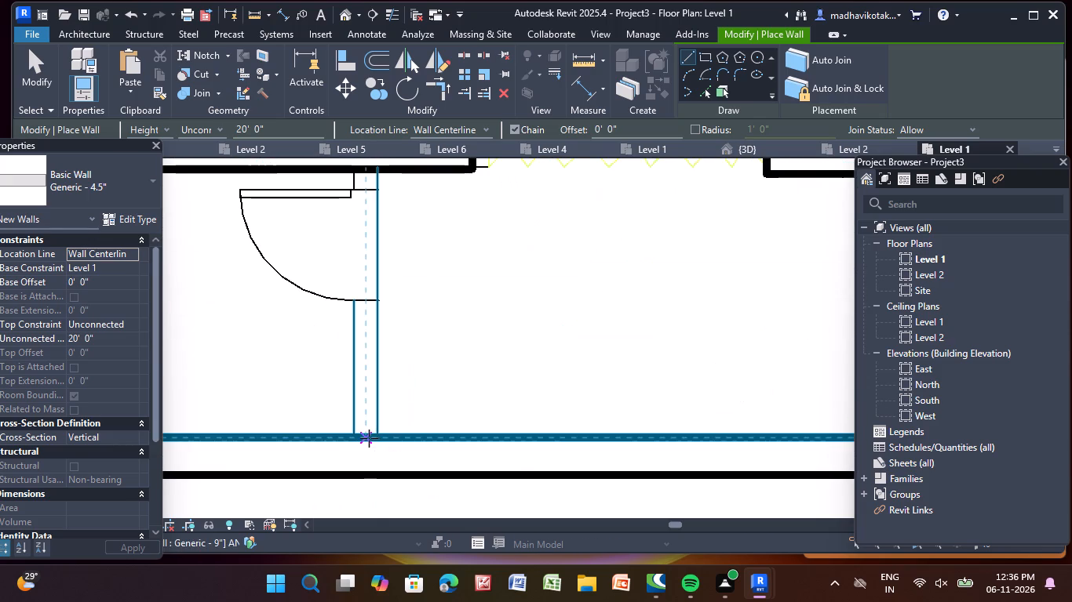
{"action": "left_click", "coordinate": [369, 437]}
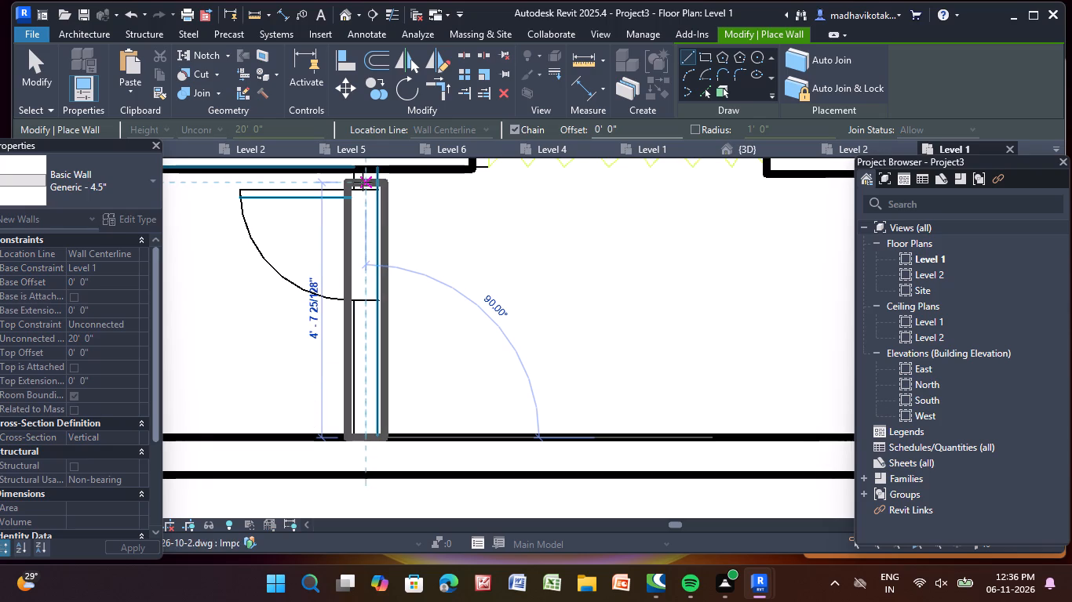
{"action": "middle_click_drag", "start_coordinate": [361, 189], "coordinate": [331, 426]}
{"action": "scroll", "coordinate": [346, 223], "scroll_direction": "down", "scroll_amount": 5}
{"action": "middle_click_drag", "start_coordinate": [346, 224], "coordinate": [339, 339]}
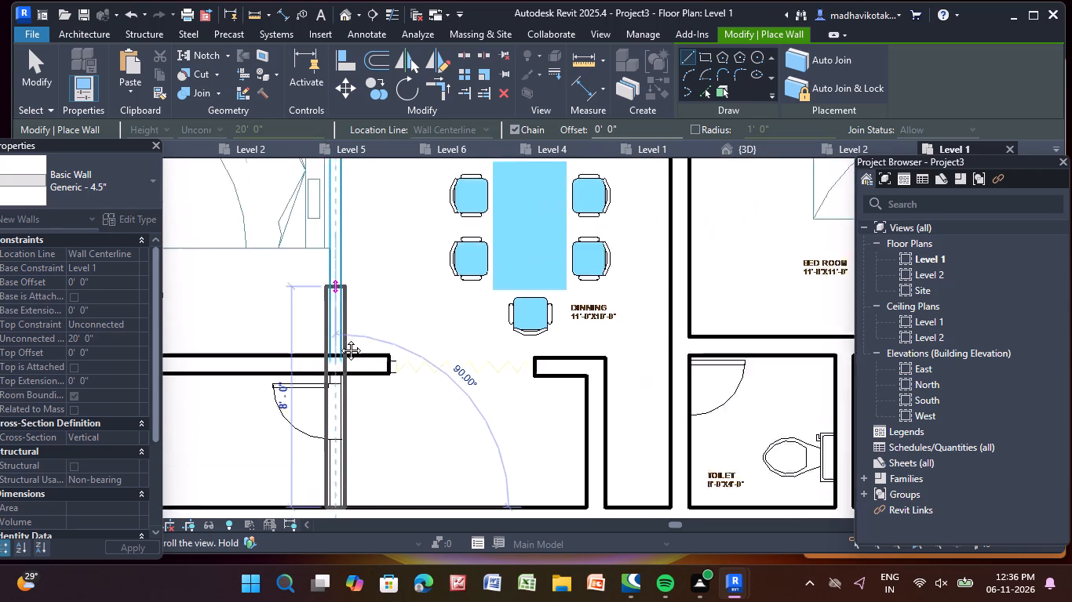
{"action": "middle_click_drag", "start_coordinate": [339, 339], "coordinate": [349, 459]}
{"action": "scroll", "coordinate": [354, 214], "scroll_direction": "down", "scroll_amount": 3}
{"action": "middle_click_drag", "start_coordinate": [354, 219], "coordinate": [352, 310]}
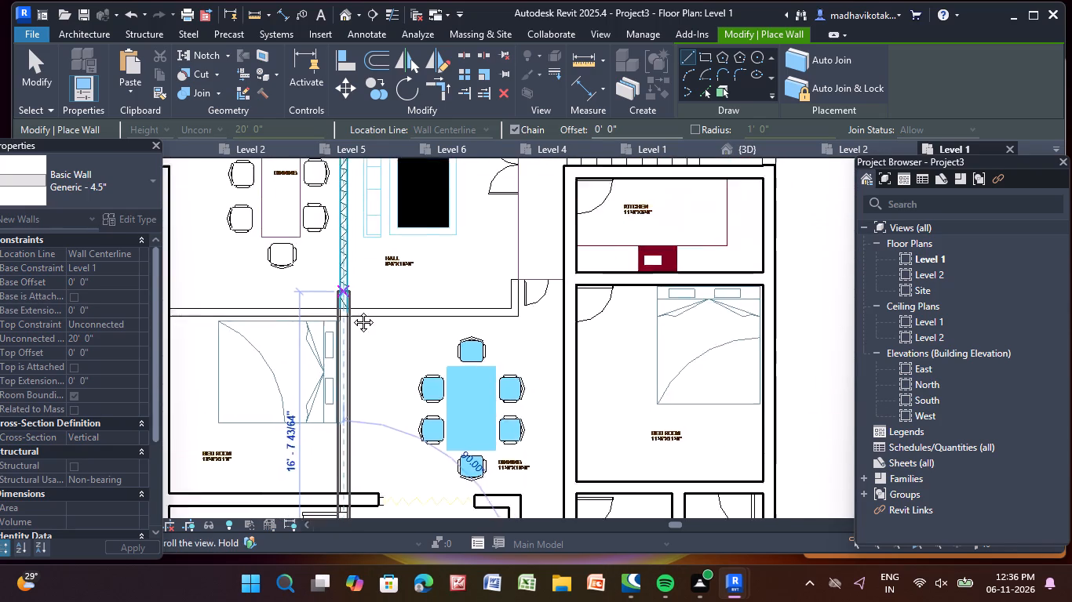
{"action": "middle_click_drag", "start_coordinate": [352, 310], "coordinate": [350, 458]}
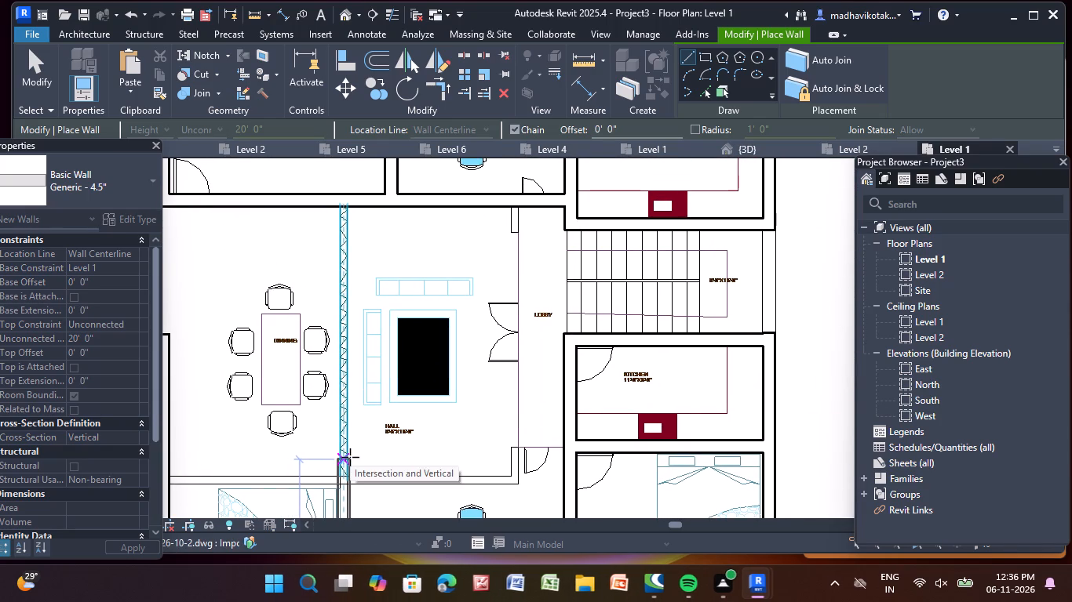
{"action": "scroll", "coordinate": [352, 479], "scroll_direction": "up", "scroll_amount": 7}
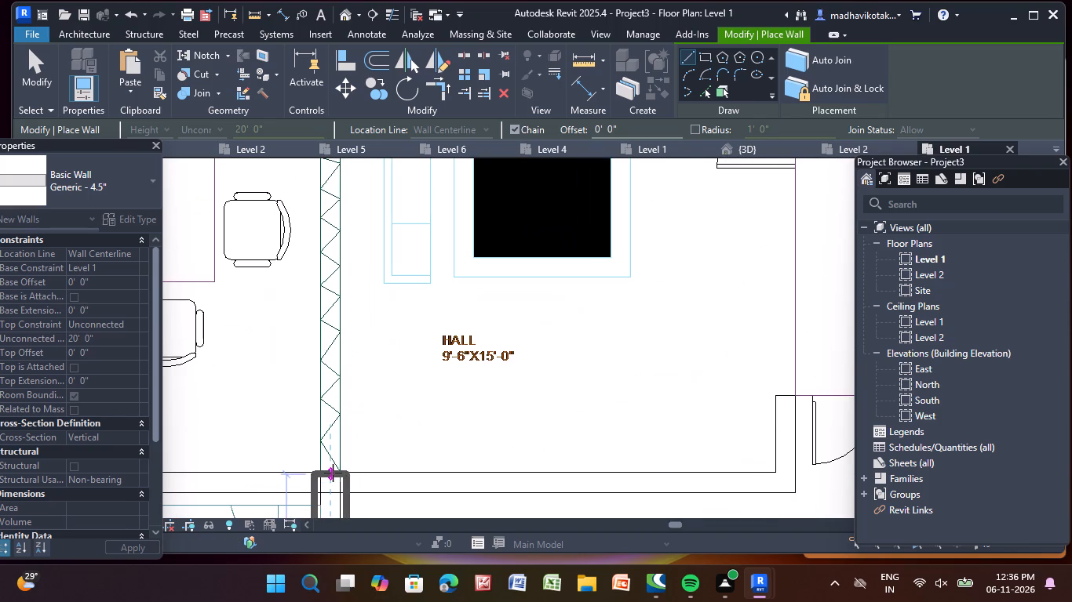
{"action": "left_click", "coordinate": [333, 472]}
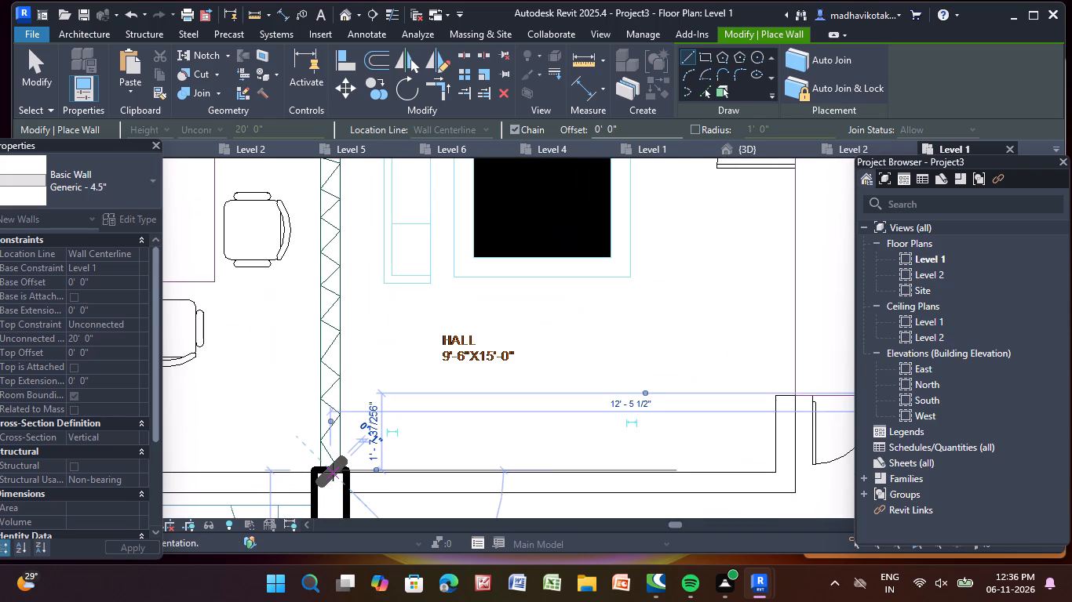
{"action": "key", "text": "Escape"}
Draw a horizontal Generic - 4.5" wall along the south side of the 9'-6"X15'-0" hall, from the west partition to the corner near the lobby.
{"action": "scroll", "coordinate": [359, 398], "scroll_direction": "down", "scroll_amount": 5}
{"action": "middle_click_drag", "start_coordinate": [358, 406], "coordinate": [326, 601]}
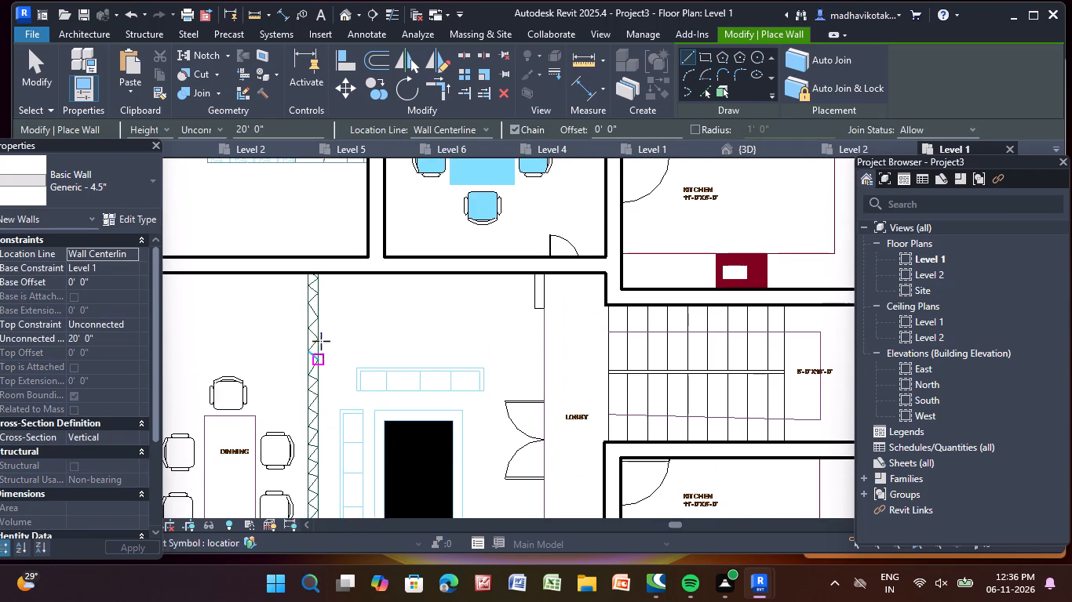
{"action": "scroll", "coordinate": [316, 317], "scroll_direction": "down", "scroll_amount": 3}
{"action": "middle_click_drag", "start_coordinate": [326, 364], "coordinate": [331, 542]}
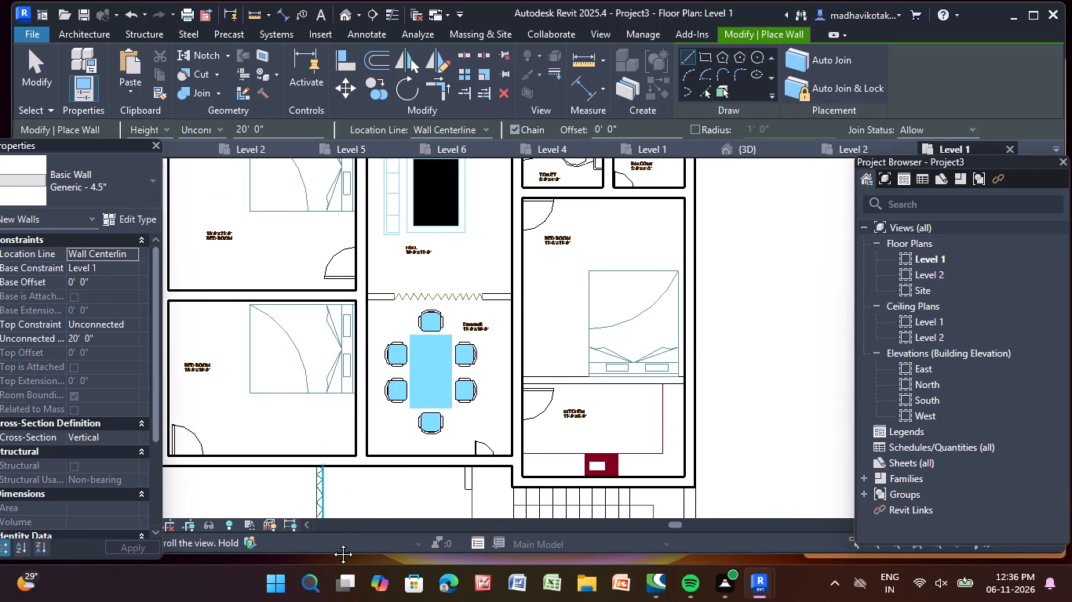
{"action": "middle_click_drag", "start_coordinate": [331, 542], "coordinate": [397, 211]}
{"action": "scroll", "coordinate": [237, 407], "scroll_direction": "up", "scroll_amount": 5}
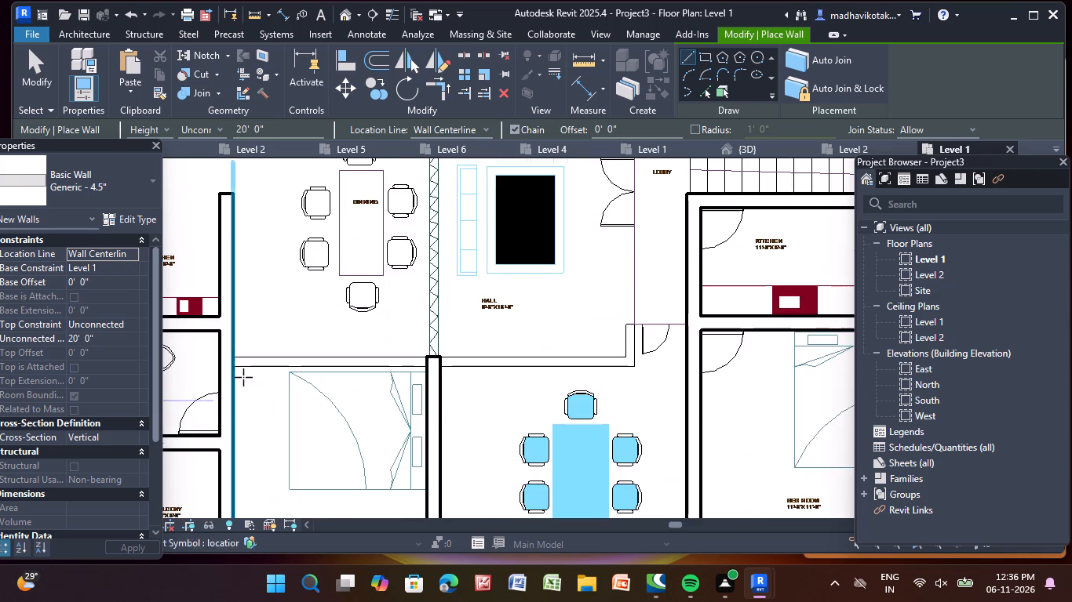
{"action": "scroll", "coordinate": [243, 377], "scroll_direction": "up", "scroll_amount": 6}
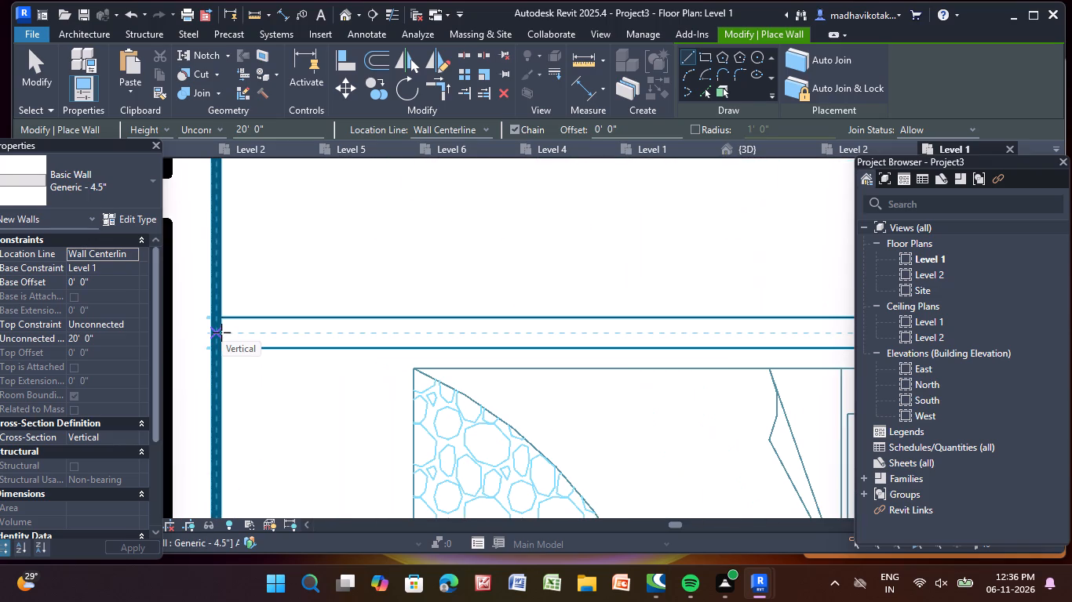
{"action": "left_click", "coordinate": [221, 332]}
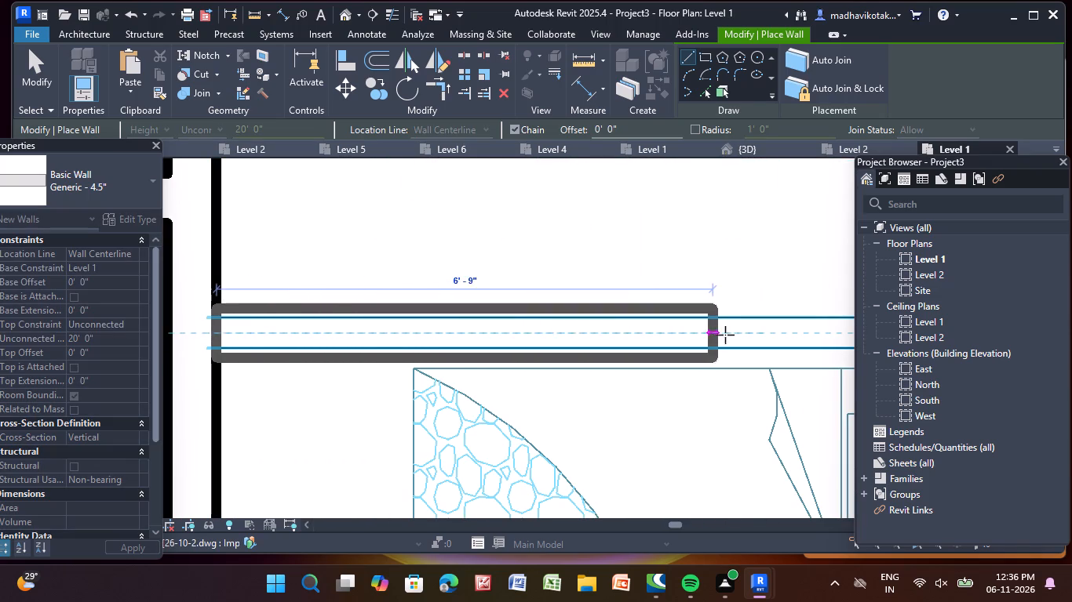
{"action": "scroll", "coordinate": [727, 335], "scroll_direction": "down", "scroll_amount": 4}
{"action": "middle_click_drag", "start_coordinate": [727, 335], "coordinate": [301, 354]}
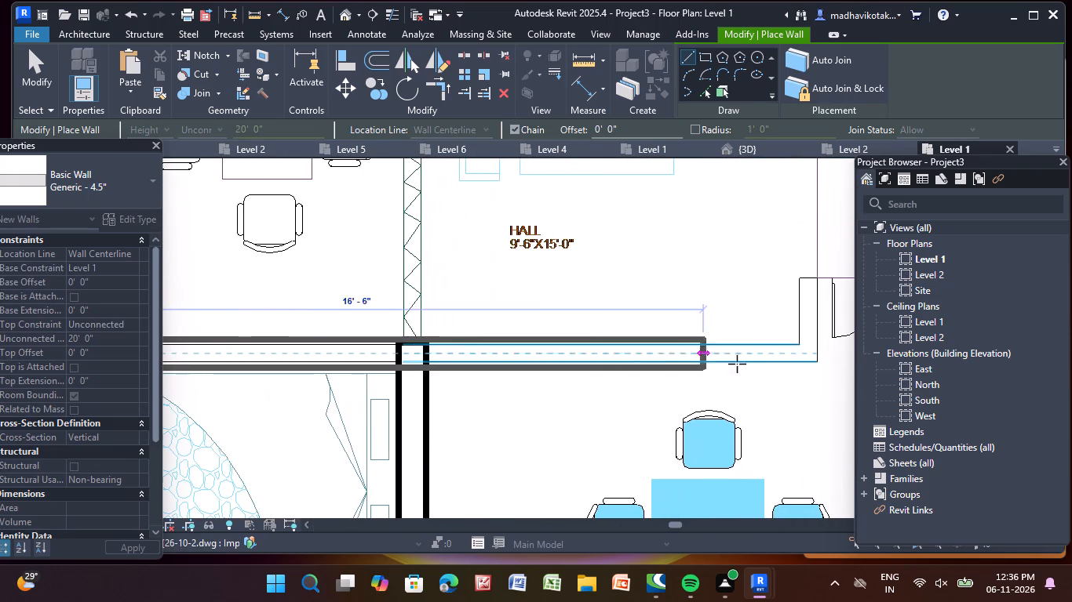
{"action": "scroll", "coordinate": [755, 361], "scroll_direction": "down", "scroll_amount": 2}
{"action": "middle_click_drag", "start_coordinate": [755, 361], "coordinate": [358, 379]}
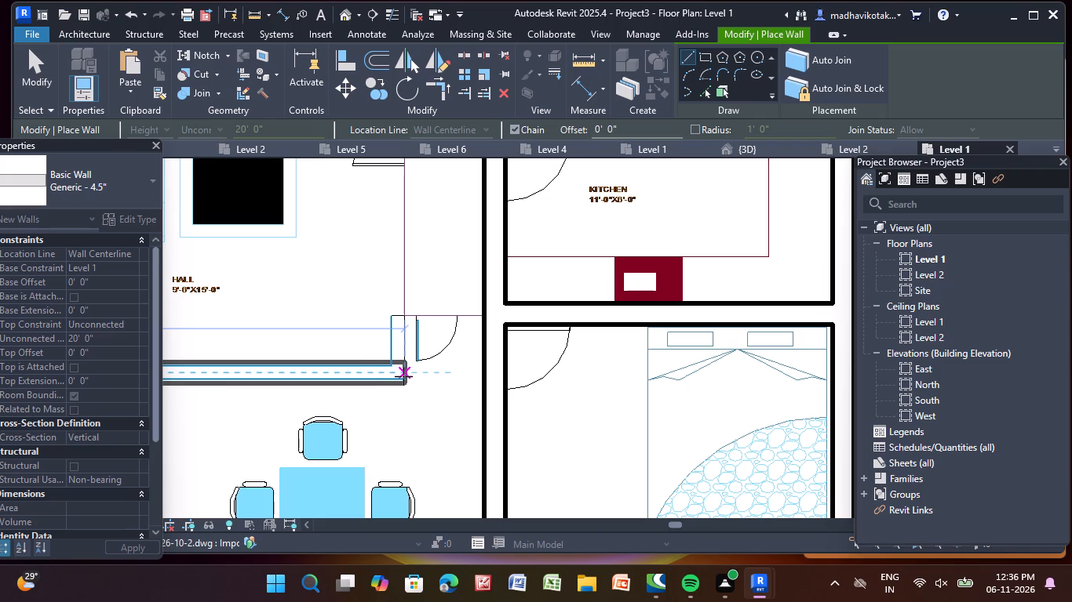
{"action": "left_click", "coordinate": [403, 375]}
{"action": "key", "text": "Escape"}
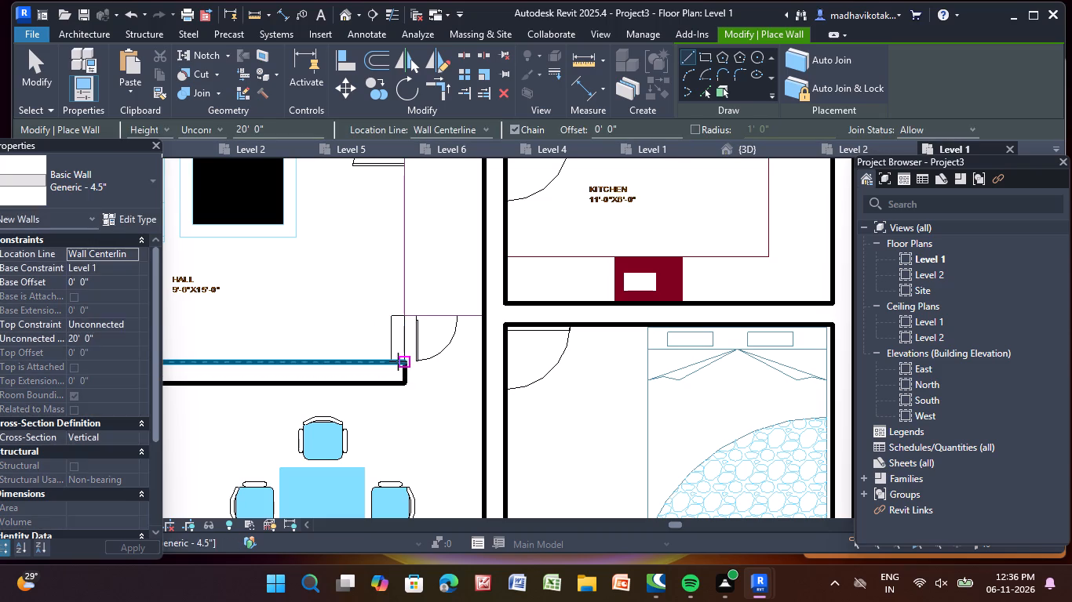
Draw a short vertical Generic - 4.5" wall from the hall south wall's east end up to the partition end beside the lobby door.
{"action": "left_click", "coordinate": [398, 361]}
{"action": "left_click", "coordinate": [403, 317]}
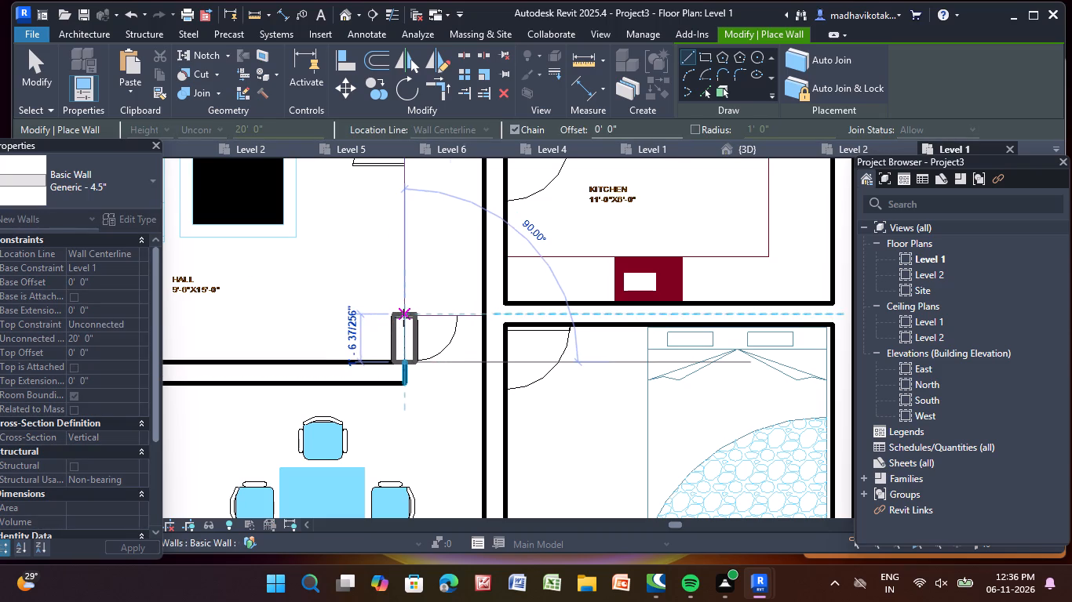
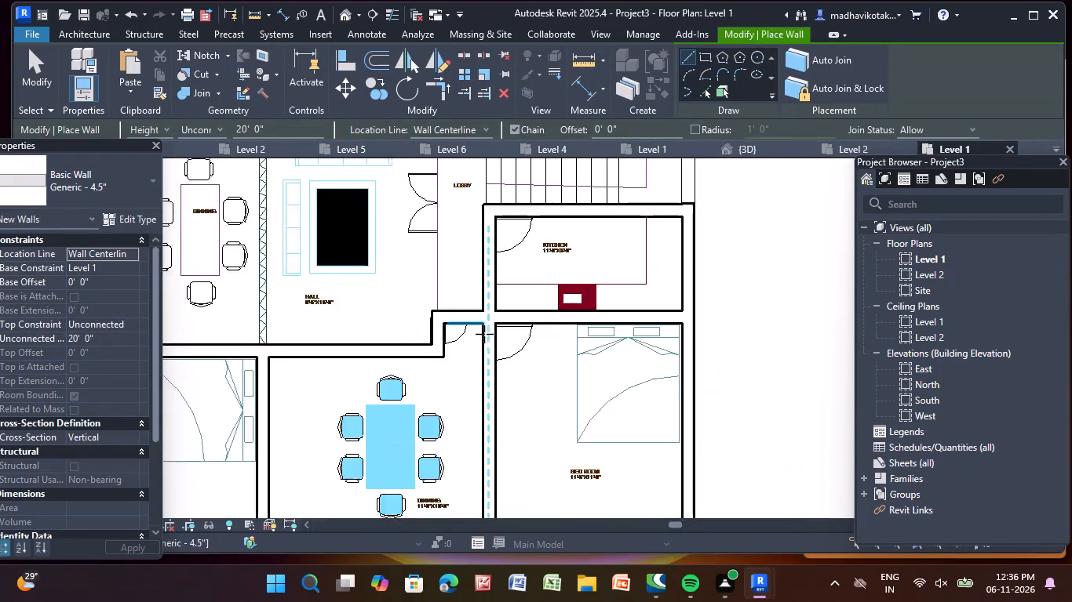
Draw a horizontal Generic - 4.5" wall about 1'-9" long from the 10'-0"X11'-0" hall's west partition to the zigzag opening above the dining area.
{"action": "scroll", "coordinate": [521, 379], "scroll_direction": "down", "scroll_amount": 3}
{"action": "middle_click_drag", "start_coordinate": [520, 381], "coordinate": [504, 270]}
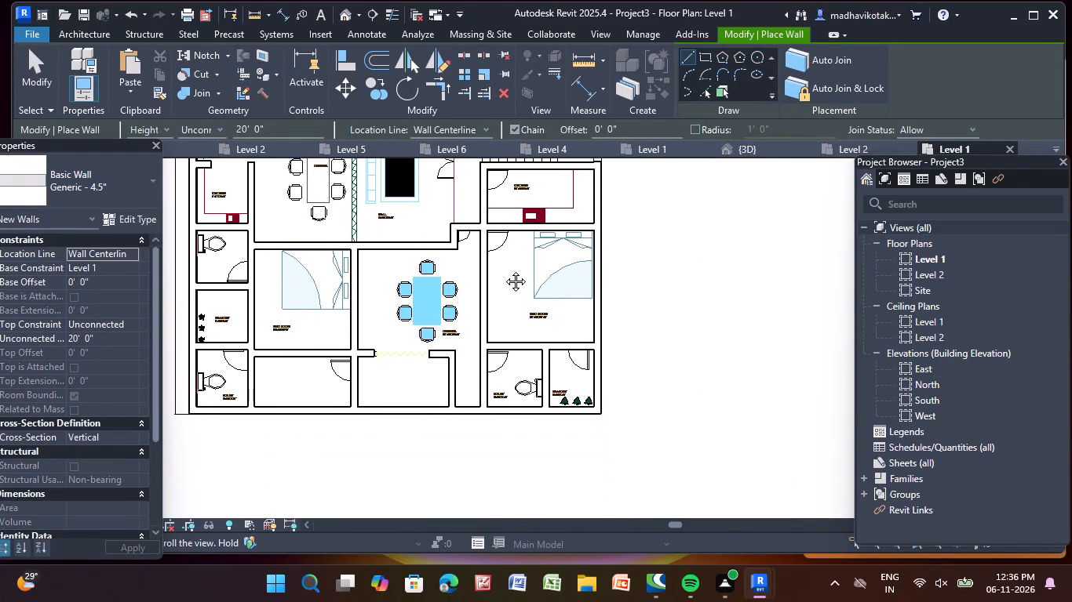
{"action": "middle_click_drag", "start_coordinate": [504, 270], "coordinate": [486, 493]}
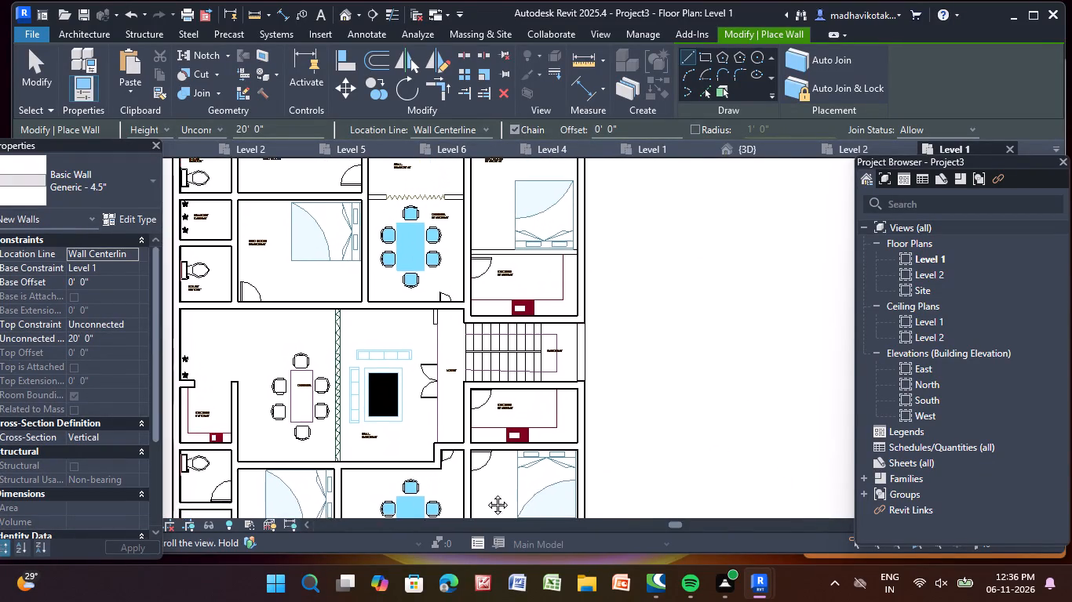
{"action": "middle_click_drag", "start_coordinate": [486, 493], "coordinate": [484, 499]}
{"action": "middle_click_drag", "start_coordinate": [331, 288], "coordinate": [322, 440]}
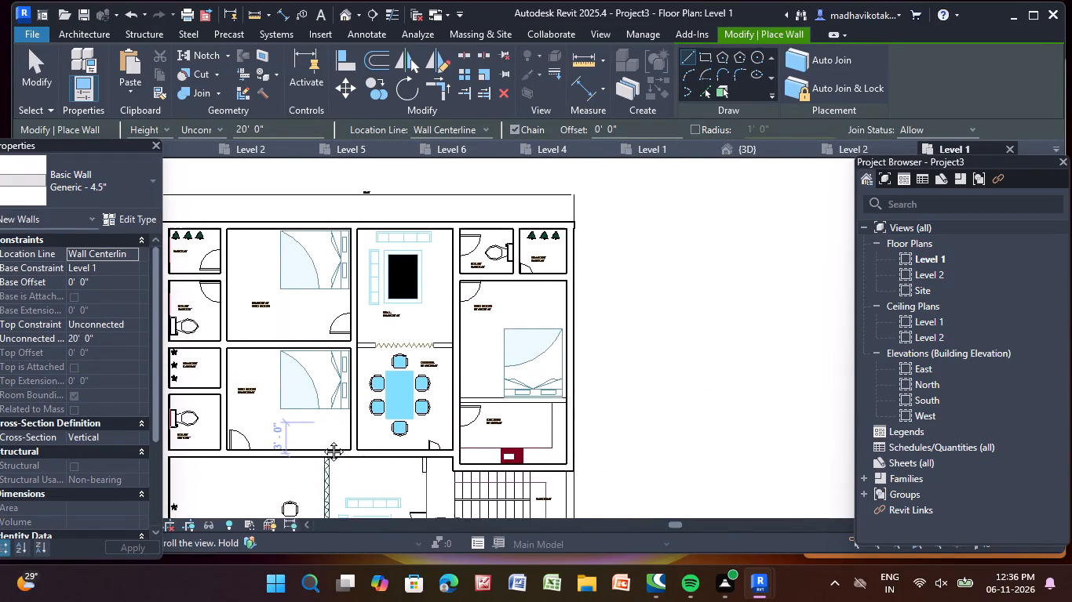
{"action": "middle_click_drag", "start_coordinate": [322, 440], "coordinate": [313, 471]}
{"action": "scroll", "coordinate": [362, 415], "scroll_direction": "up", "scroll_amount": 6}
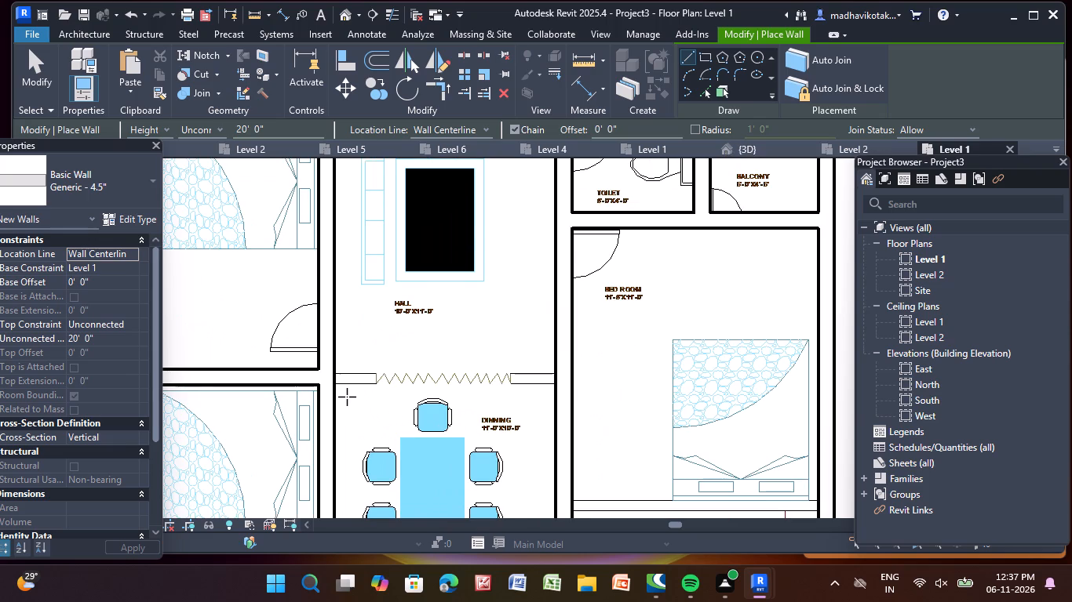
{"action": "middle_click_drag", "start_coordinate": [347, 397], "coordinate": [306, 417]}
{"action": "scroll", "coordinate": [255, 411], "scroll_direction": "up", "scroll_amount": 6}
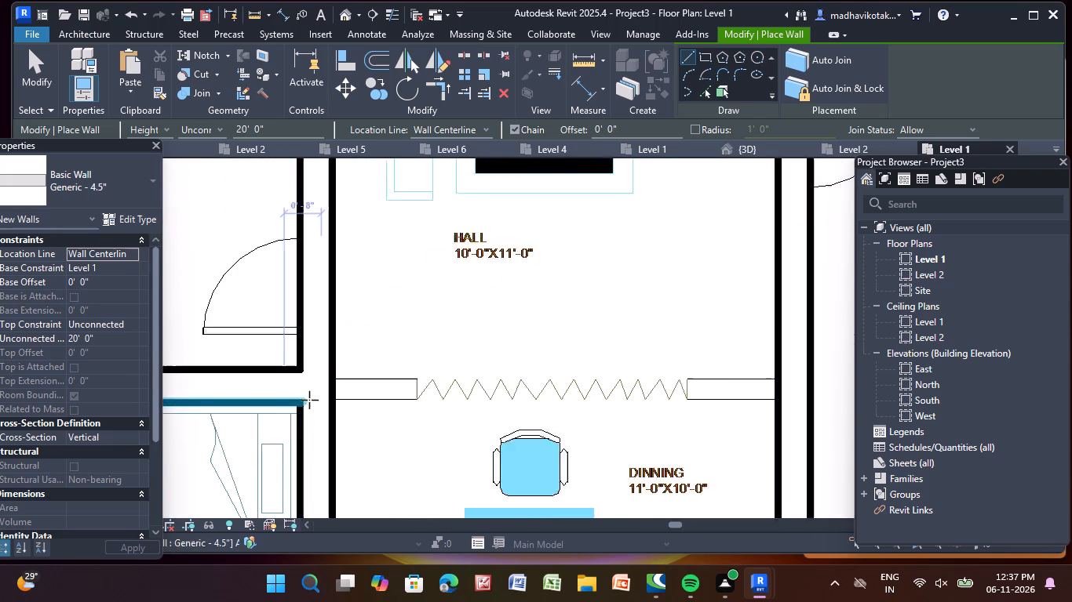
{"action": "scroll", "coordinate": [337, 389], "scroll_direction": "up", "scroll_amount": 4}
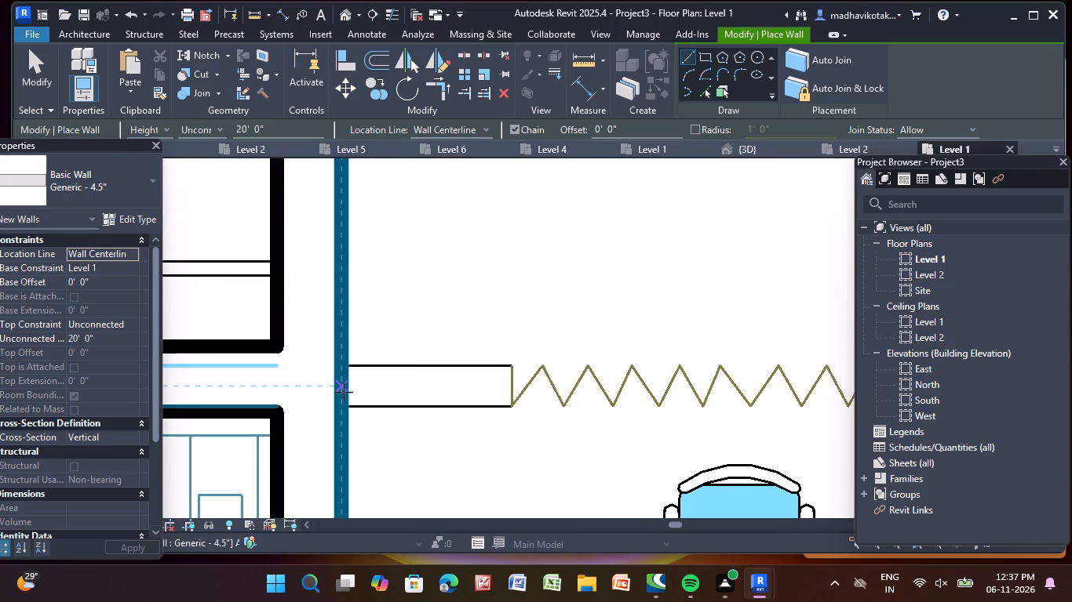
{"action": "left_click", "coordinate": [344, 392]}
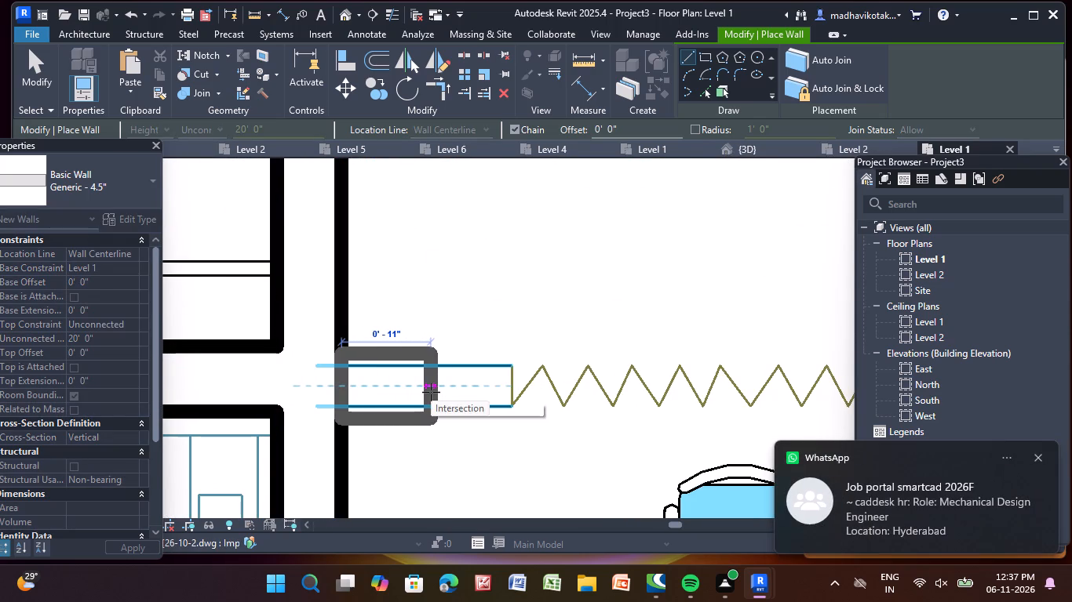
{"action": "left_click", "coordinate": [510, 383]}
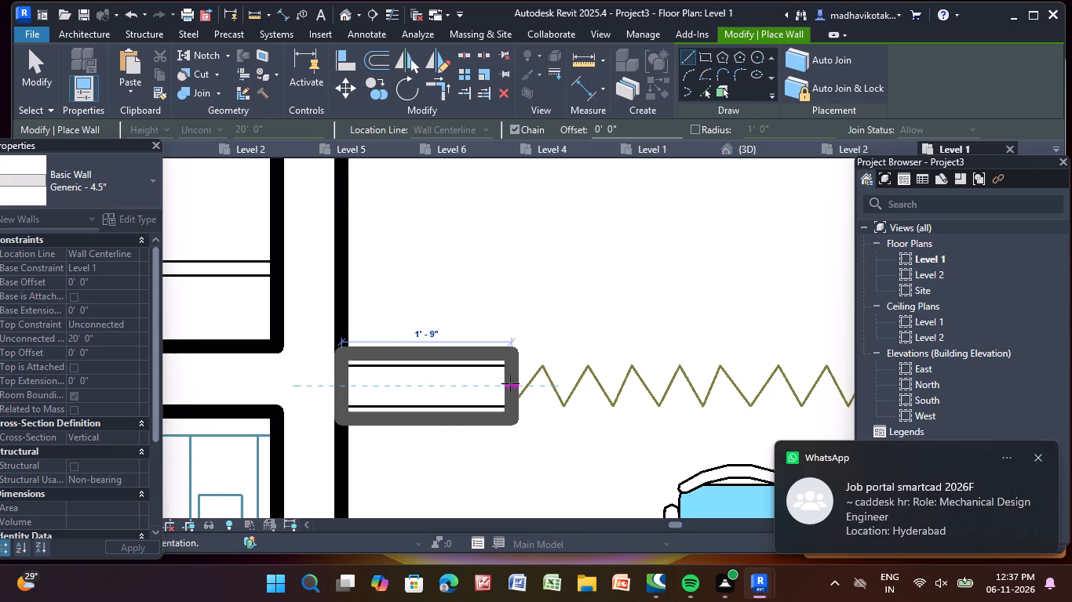
{"action": "key", "text": "Escape"}
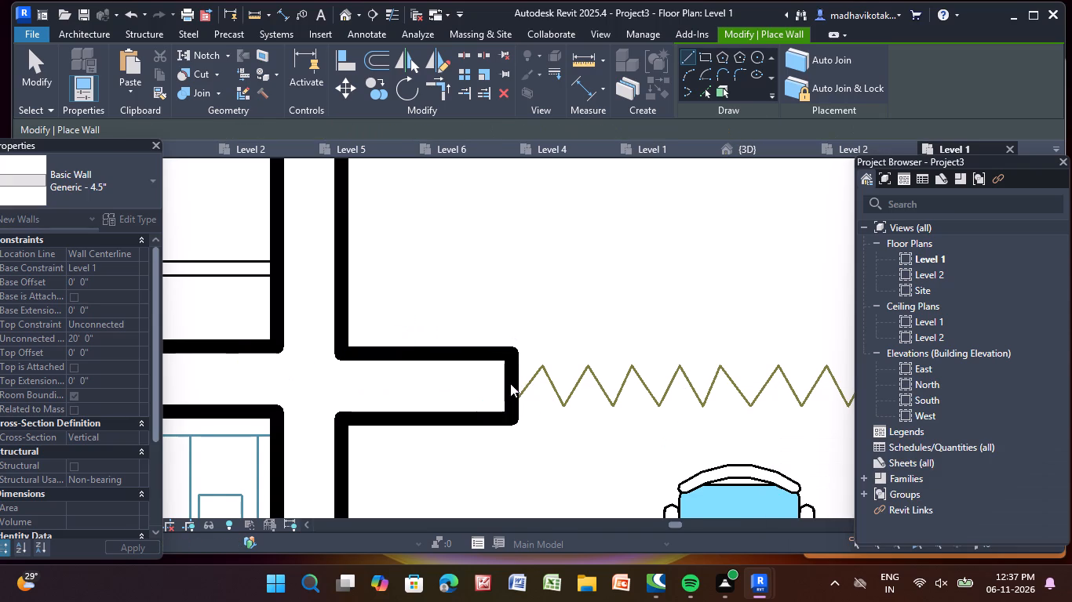
Draw a horizontal Generic - 4.5" wall about 1'-10 1/2" long from that hall's east partition to the zigzag opening, and finish wall placement.
{"action": "scroll", "coordinate": [527, 395], "scroll_direction": "down", "scroll_amount": 4}
{"action": "middle_click_drag", "start_coordinate": [572, 435], "coordinate": [237, 424]}
{"action": "scroll", "coordinate": [244, 419], "scroll_direction": "up", "scroll_amount": 1}
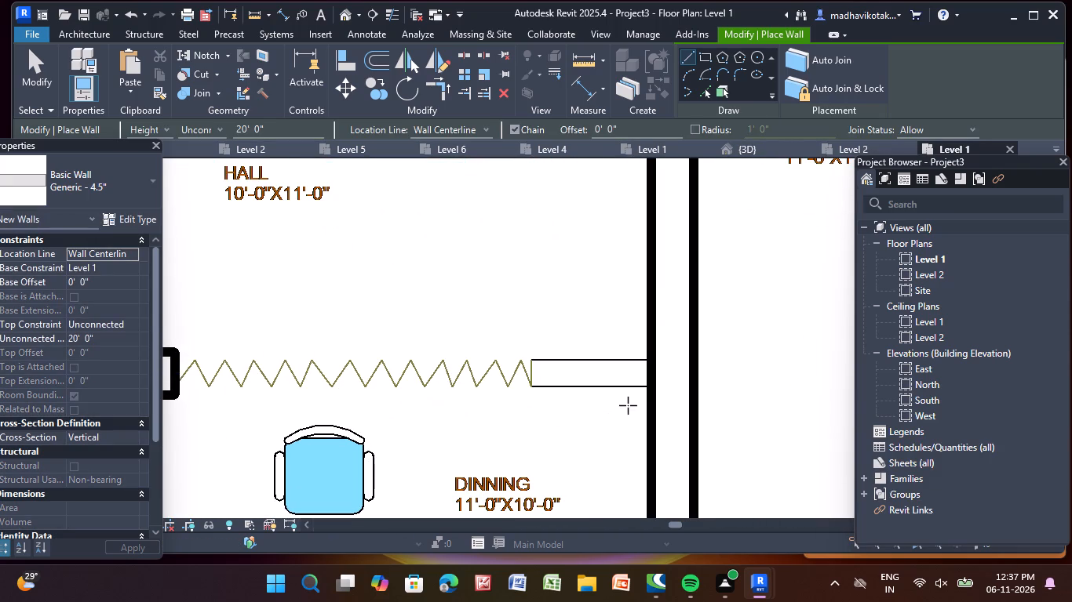
{"action": "left_click", "coordinate": [652, 364]}
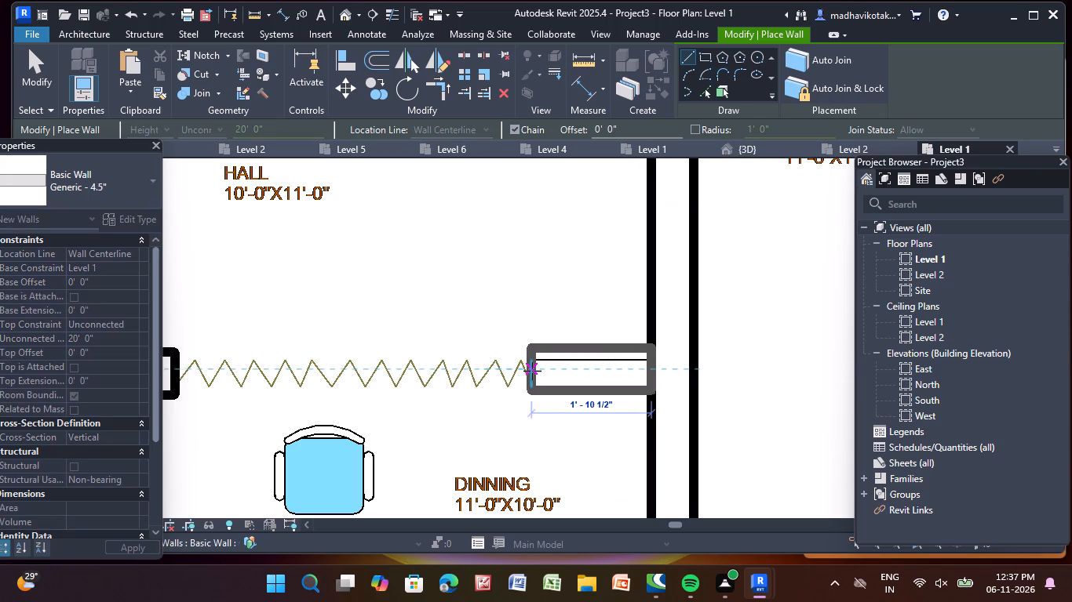
{"action": "left_click", "coordinate": [531, 371]}
{"action": "key", "text": "Escape"}
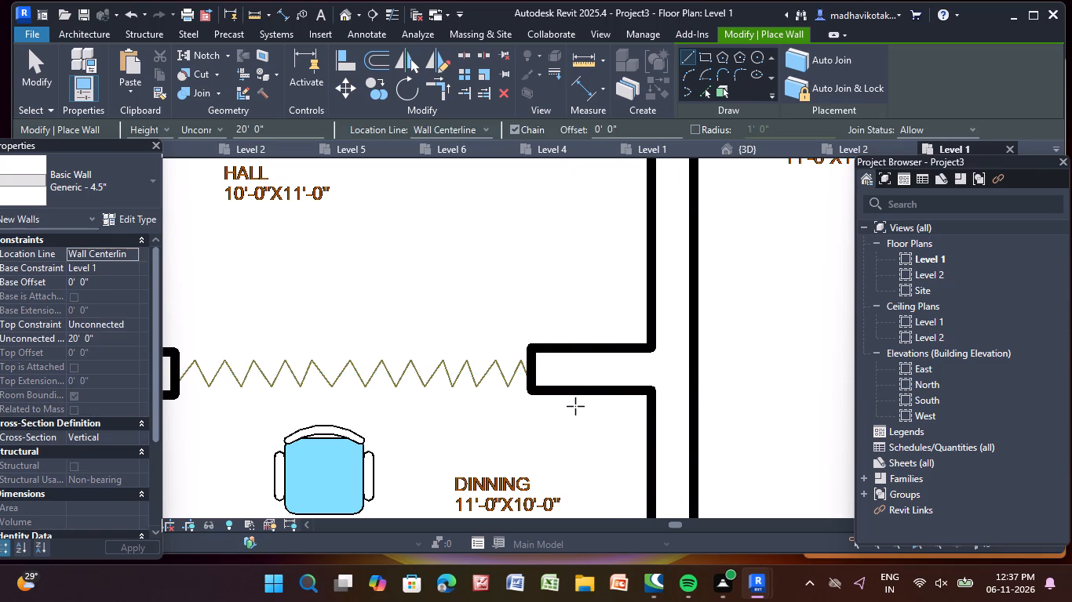
{"action": "scroll", "coordinate": [573, 410], "scroll_direction": "down", "scroll_amount": 12}
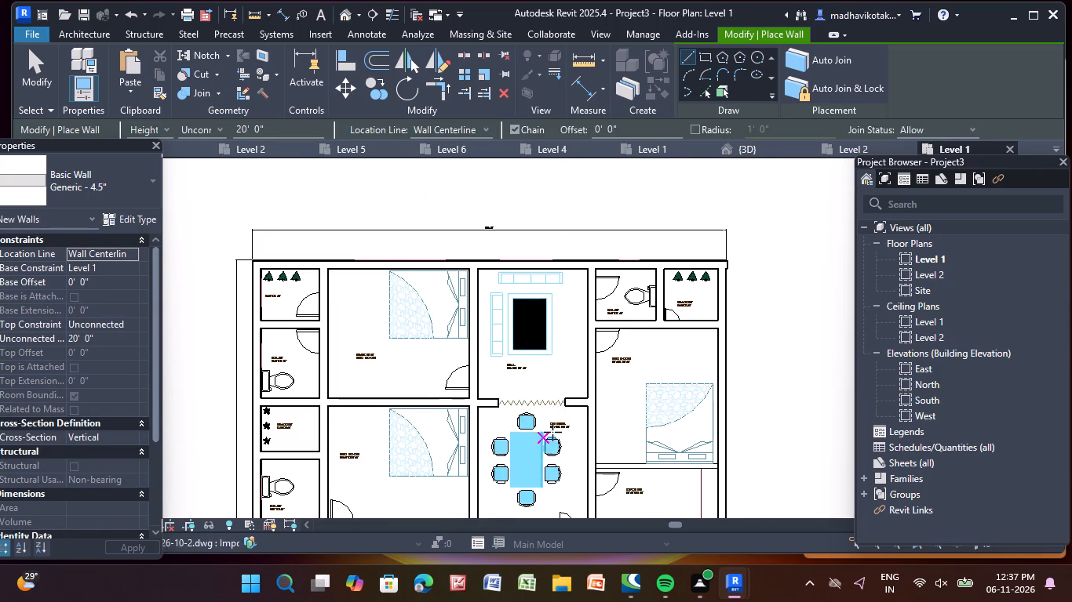
{"action": "scroll", "coordinate": [552, 433], "scroll_direction": "down", "scroll_amount": 2}
{"action": "middle_click_drag", "start_coordinate": [531, 378], "coordinate": [526, 163]}
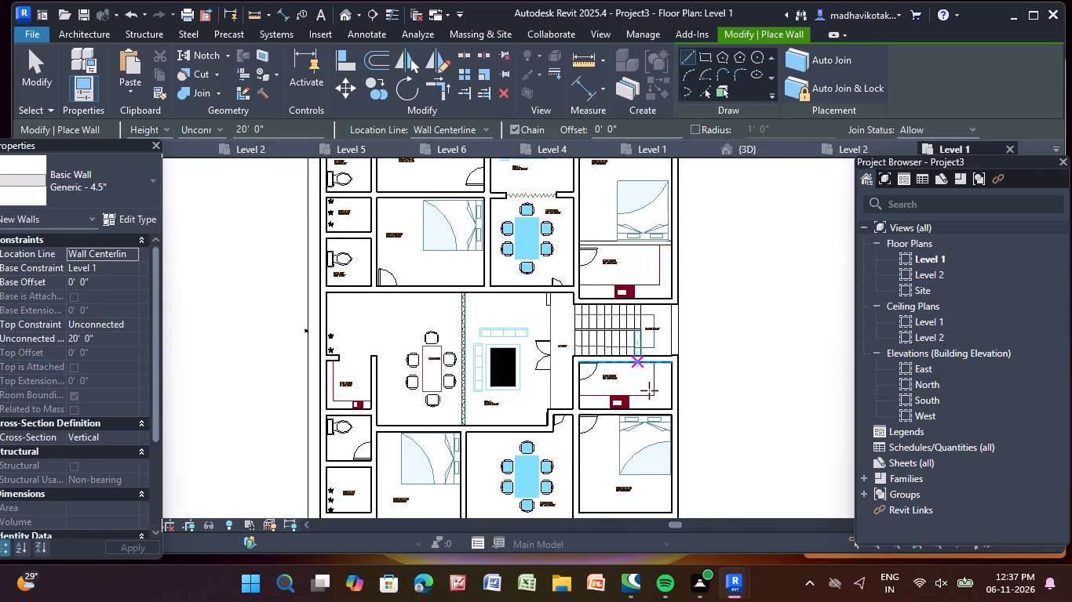
{"action": "middle_click_drag", "start_coordinate": [661, 462], "coordinate": [620, 307]}
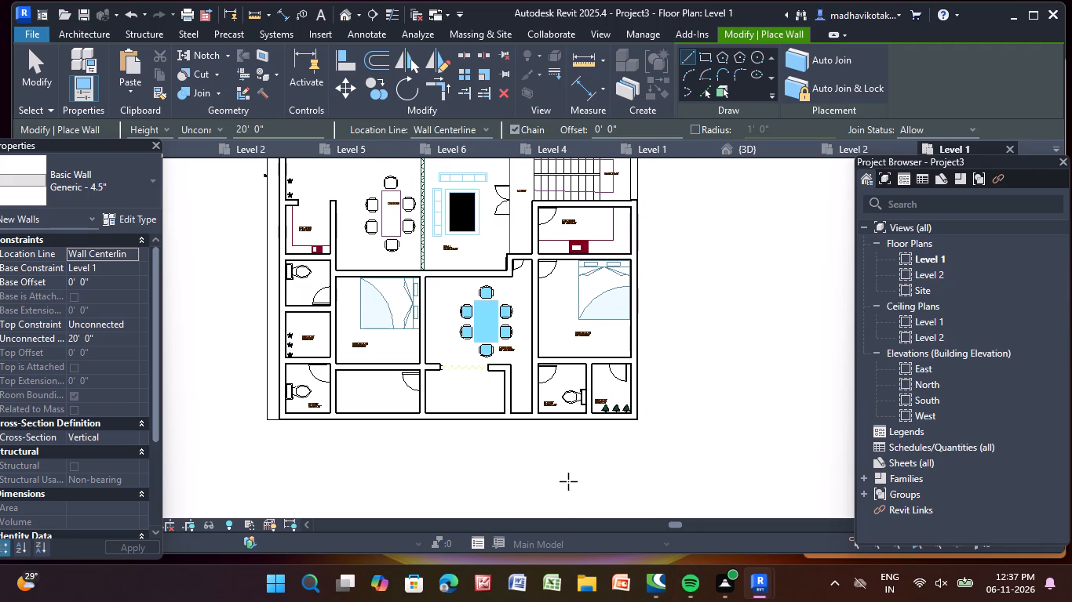
{"action": "key", "text": "Escape"}
{"action": "key", "text": "Escape"}
{"action": "key", "text": "Escape"}
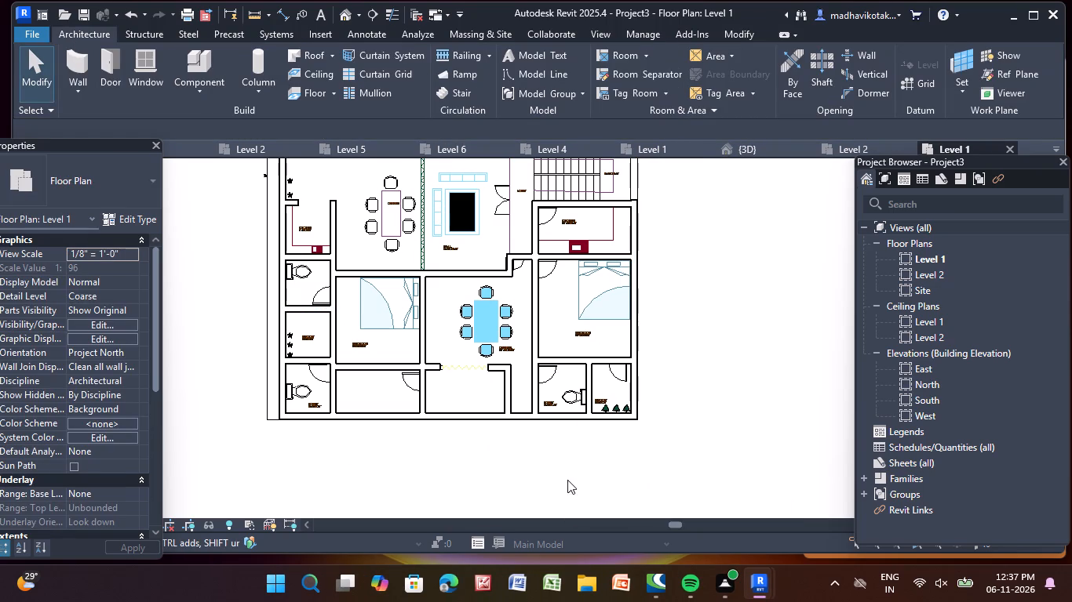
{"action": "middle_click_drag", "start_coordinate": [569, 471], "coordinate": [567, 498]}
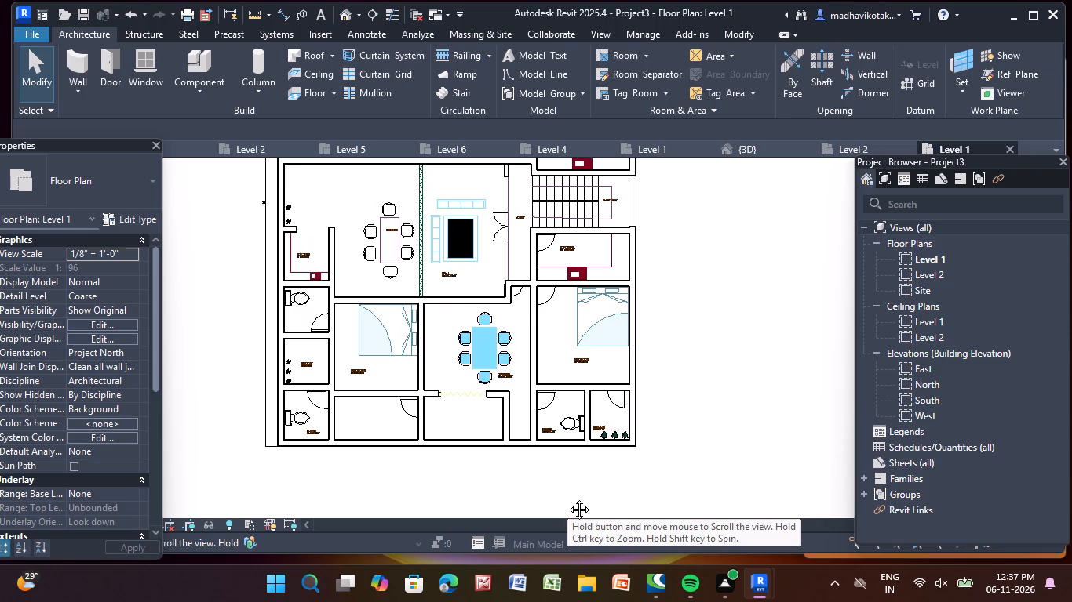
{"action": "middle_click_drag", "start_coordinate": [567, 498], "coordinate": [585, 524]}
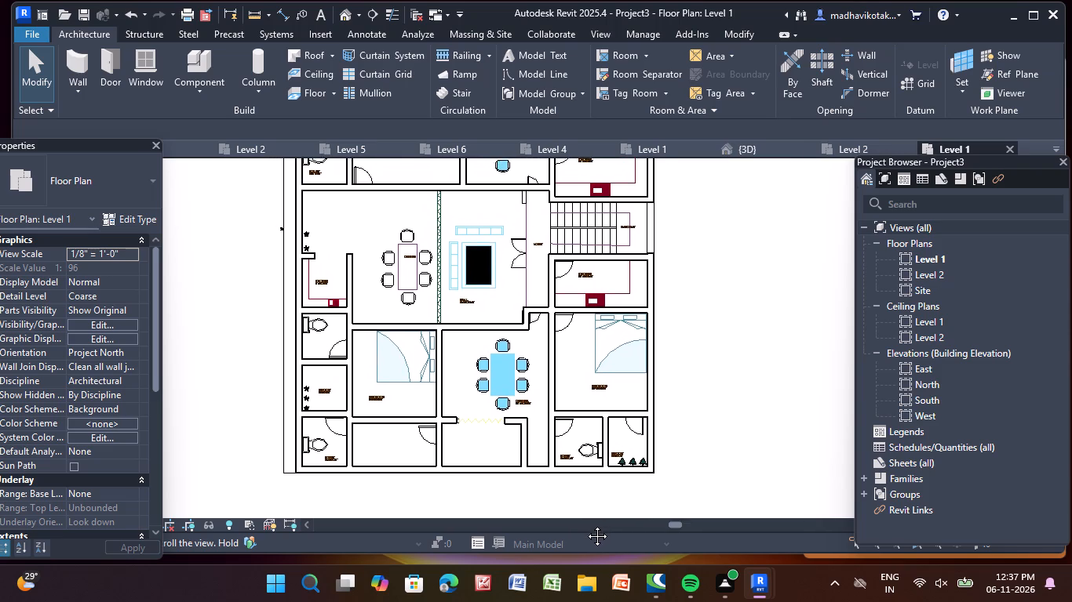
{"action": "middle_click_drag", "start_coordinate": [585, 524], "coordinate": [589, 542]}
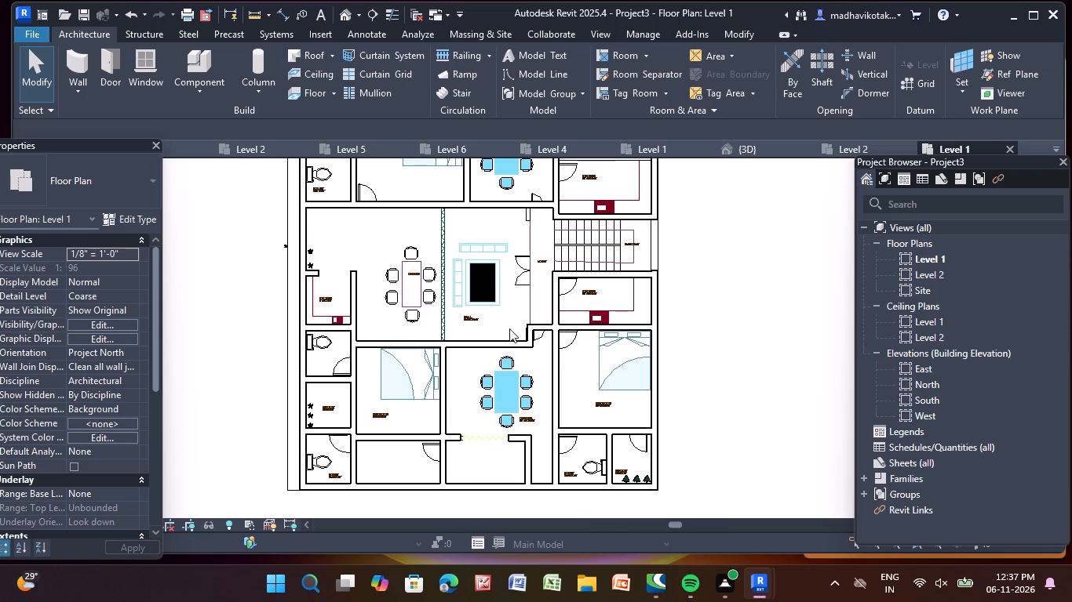
In the default 3D view, set the top constraint of the east exterior wall south of the staircase to Up to level: Level 2.
{"action": "left_click", "coordinate": [343, 15]}
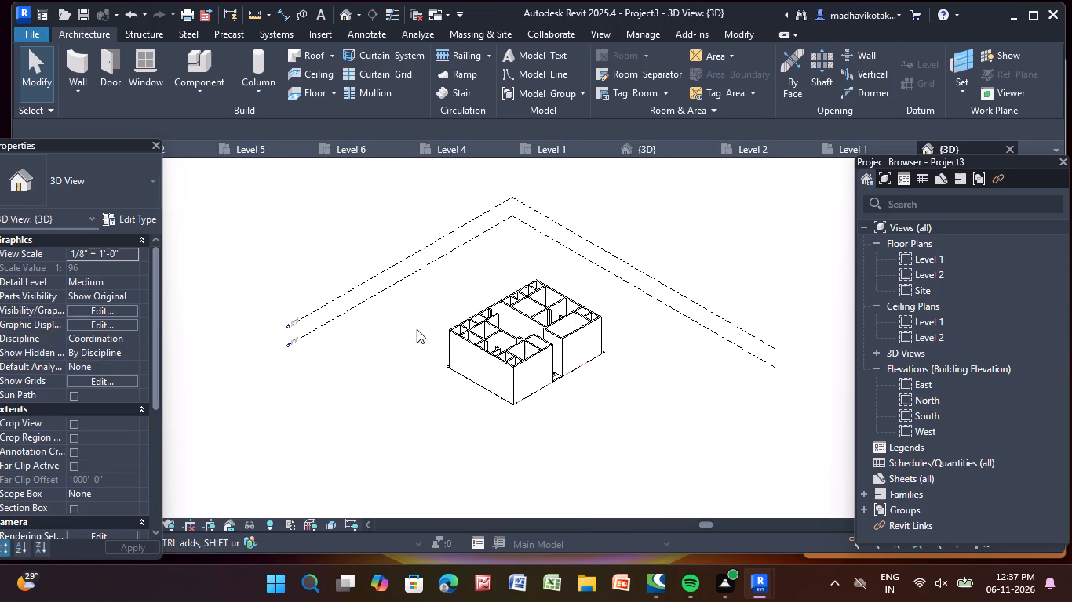
{"action": "scroll", "coordinate": [424, 386], "scroll_direction": "up", "scroll_amount": 3}
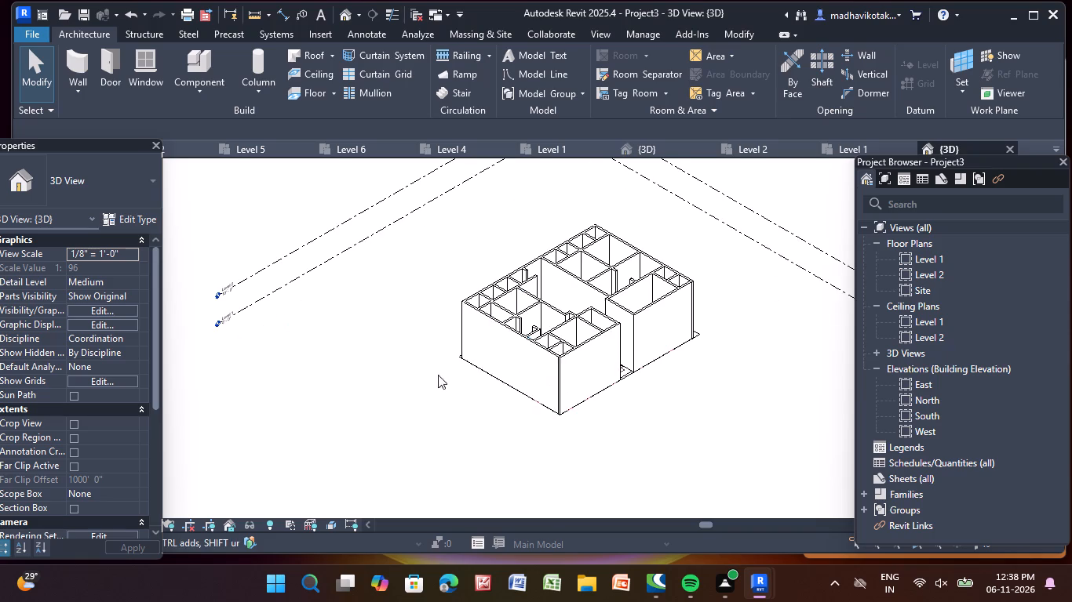
{"action": "middle_click_drag", "start_coordinate": [601, 350], "coordinate": [556, 364]}
{"action": "scroll", "coordinate": [566, 365], "scroll_direction": "up", "scroll_amount": 7}
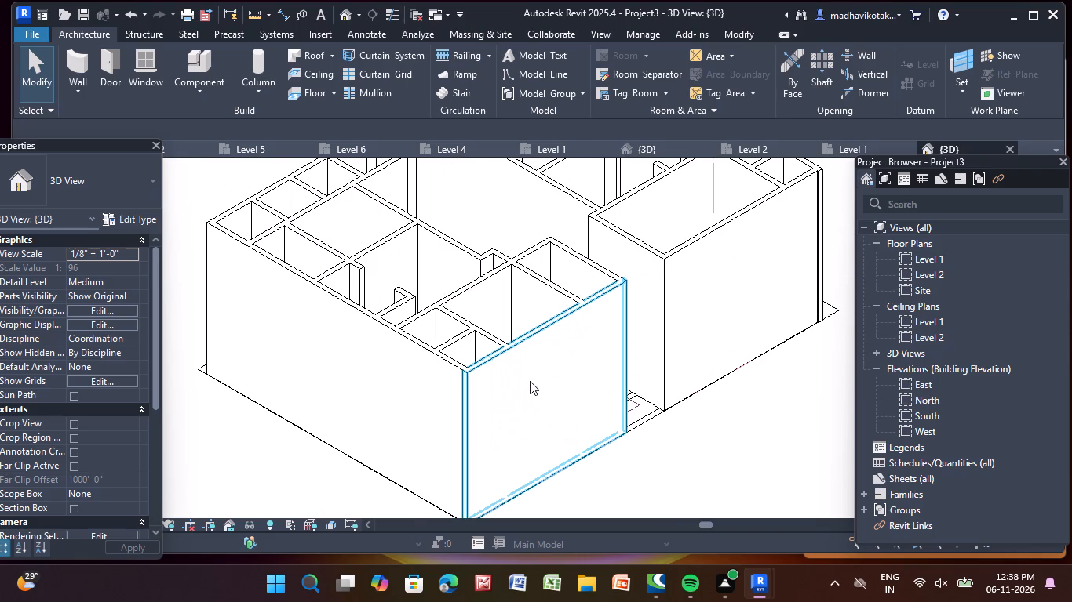
{"action": "left_click", "coordinate": [530, 381]}
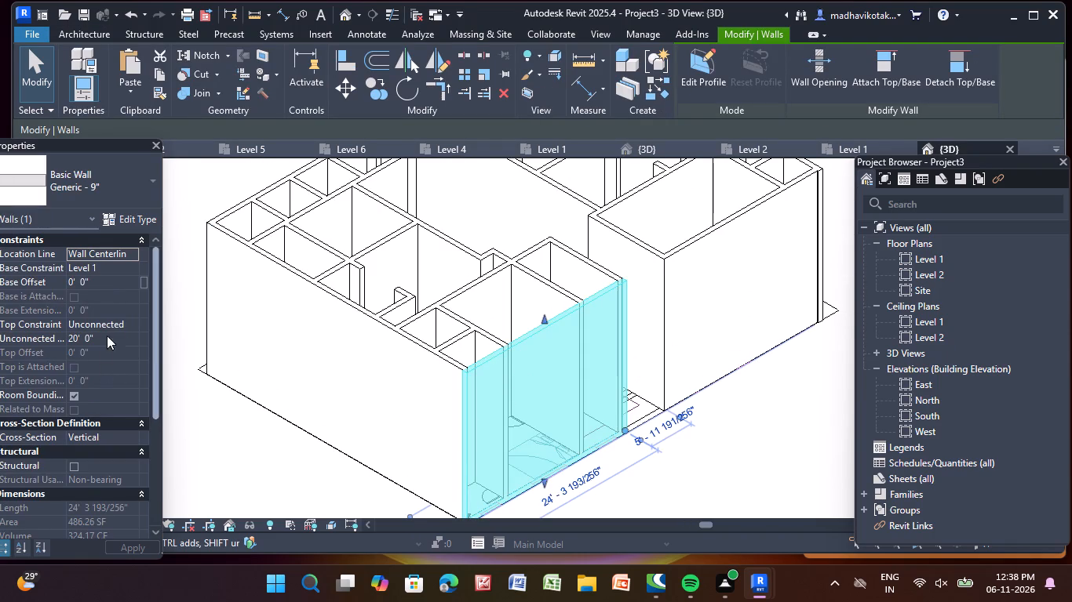
{"action": "left_click", "coordinate": [126, 322]}
{"action": "left_click", "coordinate": [130, 361]}
{"action": "left_click", "coordinate": [277, 401]}
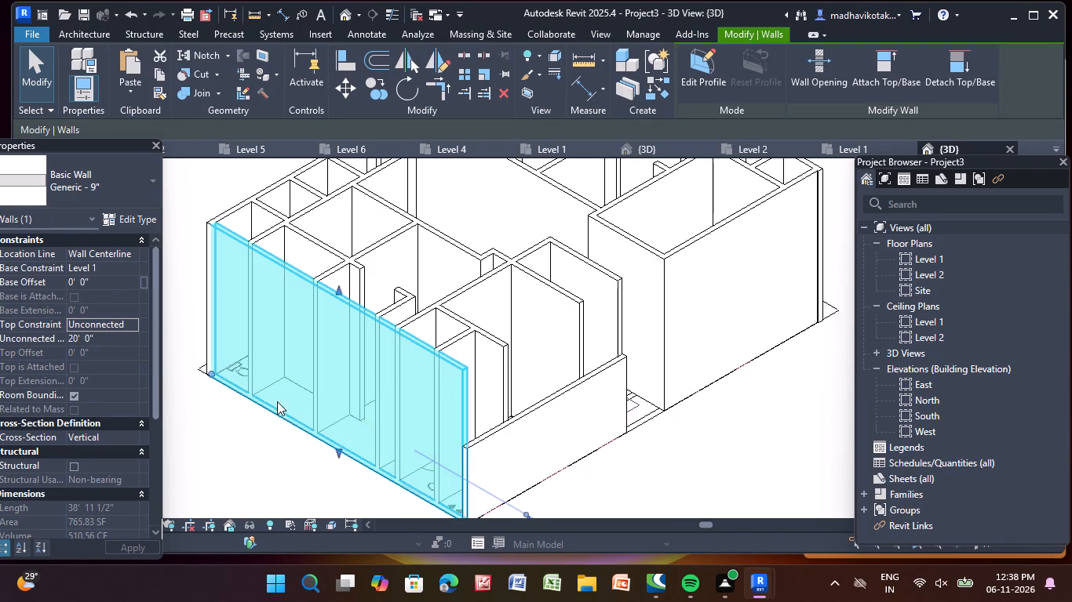
{"action": "key", "text": "Escape"}
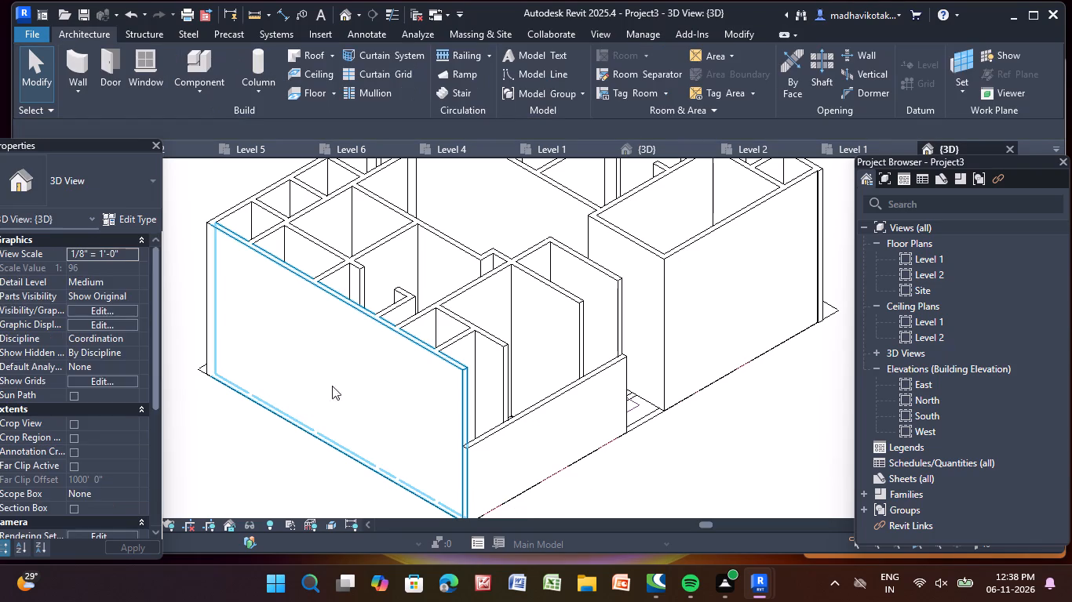
Set the top constraint of the south exterior wall to Up to level: Level 2.
{"action": "left_click", "coordinate": [348, 374]}
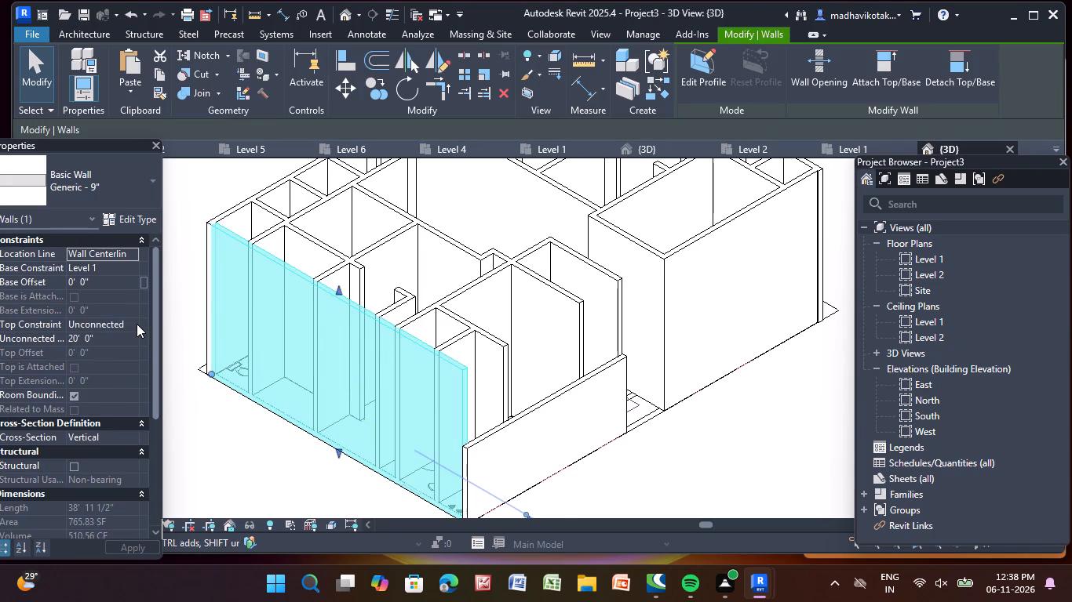
{"action": "left_click", "coordinate": [136, 324]}
{"action": "left_click", "coordinate": [134, 364]}
{"action": "left_click", "coordinate": [222, 424]}
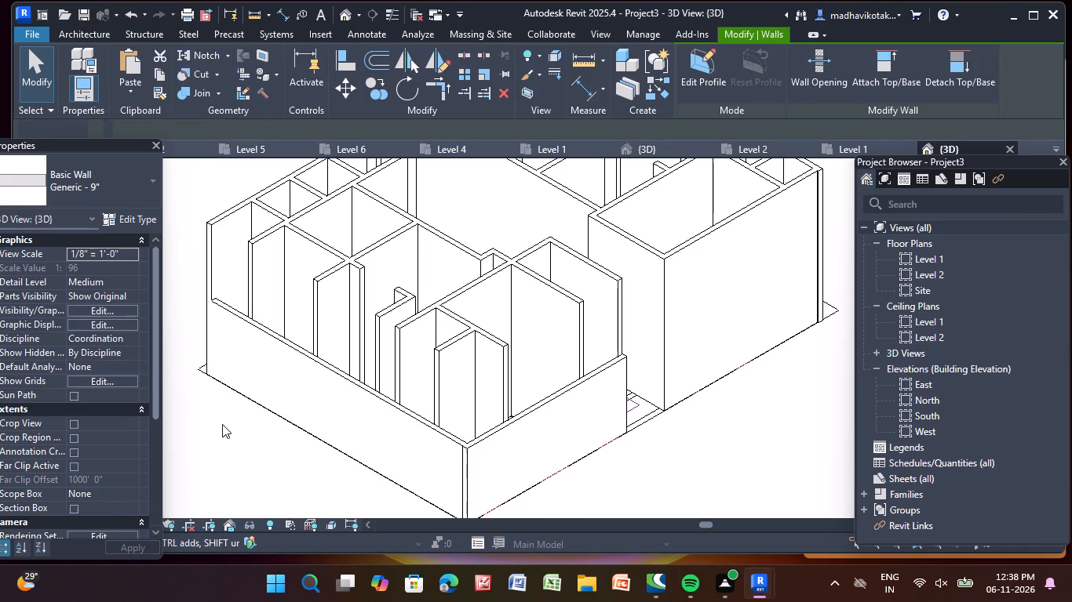
Set the top constraint of the long west exterior wall to Up to level: Level 2.
{"action": "middle_click_drag", "start_coordinate": [222, 424], "coordinate": [239, 526]}
{"action": "left_click", "coordinate": [244, 354]}
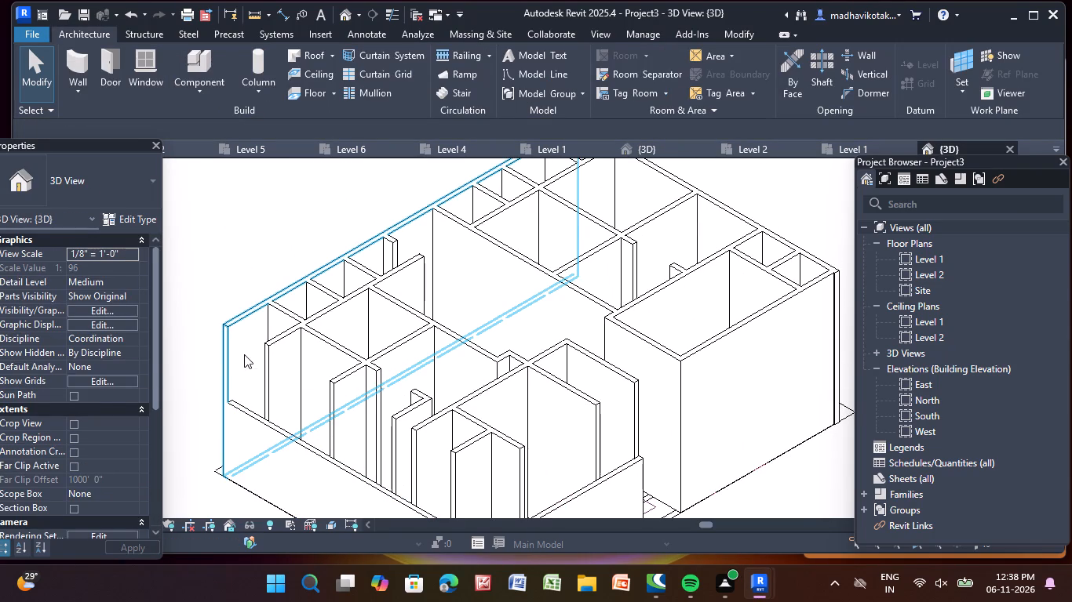
{"action": "left_click", "coordinate": [131, 327]}
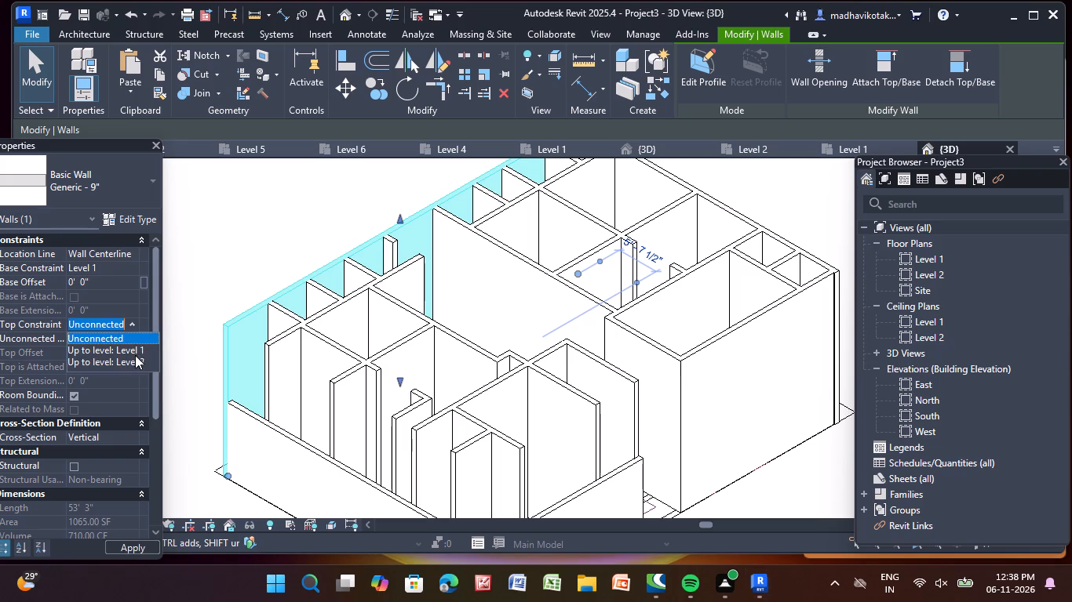
{"action": "left_click", "coordinate": [134, 364]}
{"action": "left_click", "coordinate": [219, 263]}
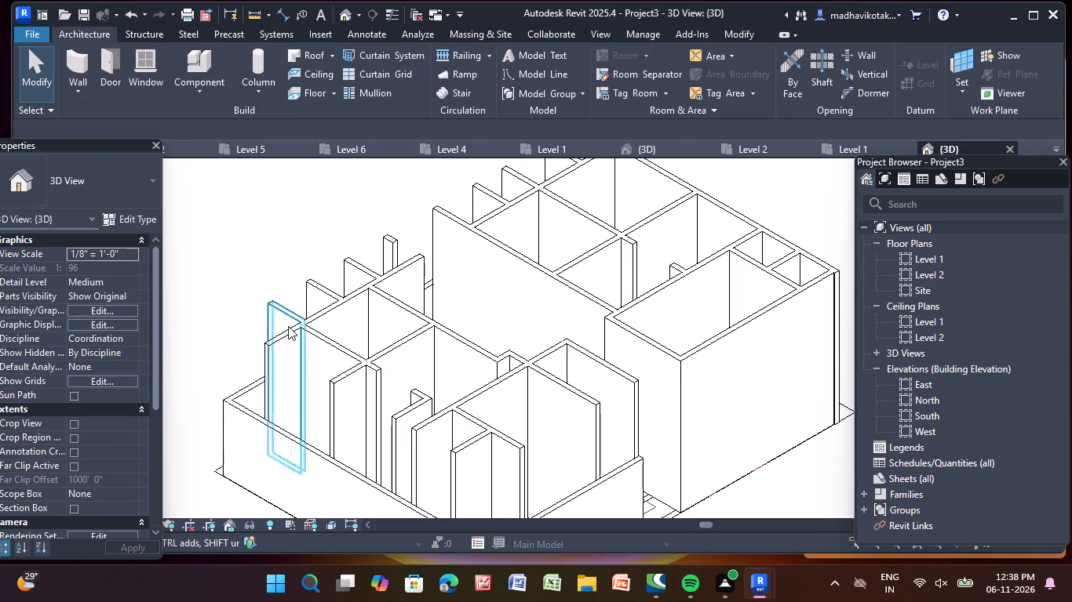
Set the top constraint of the east exterior wall north of the staircase to Up to level: Level 2.
{"action": "middle_click_drag", "start_coordinate": [541, 459], "coordinate": [307, 471]}
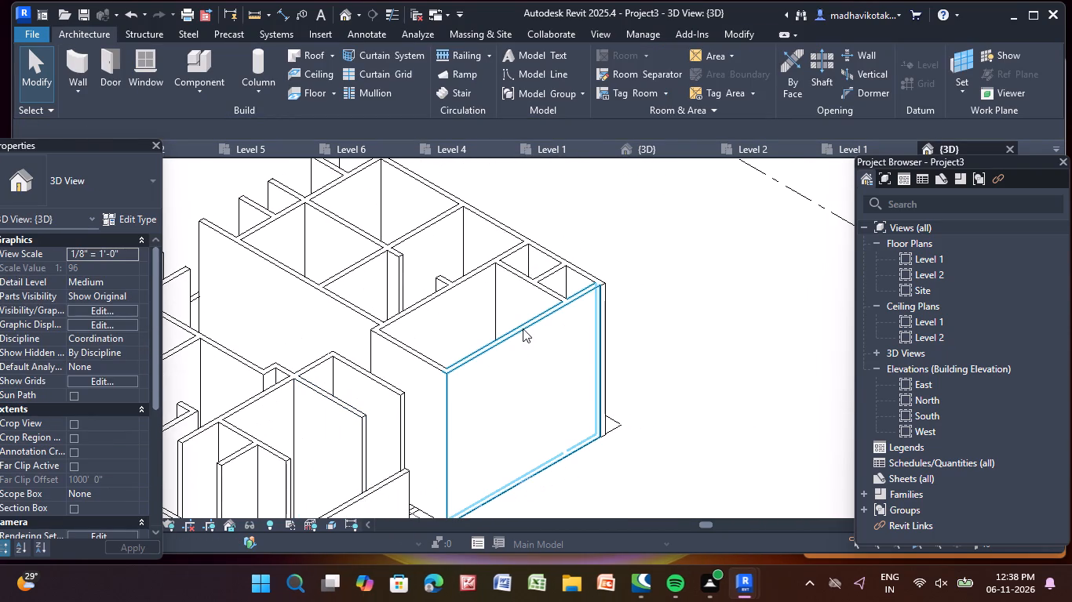
{"action": "left_click", "coordinate": [569, 317]}
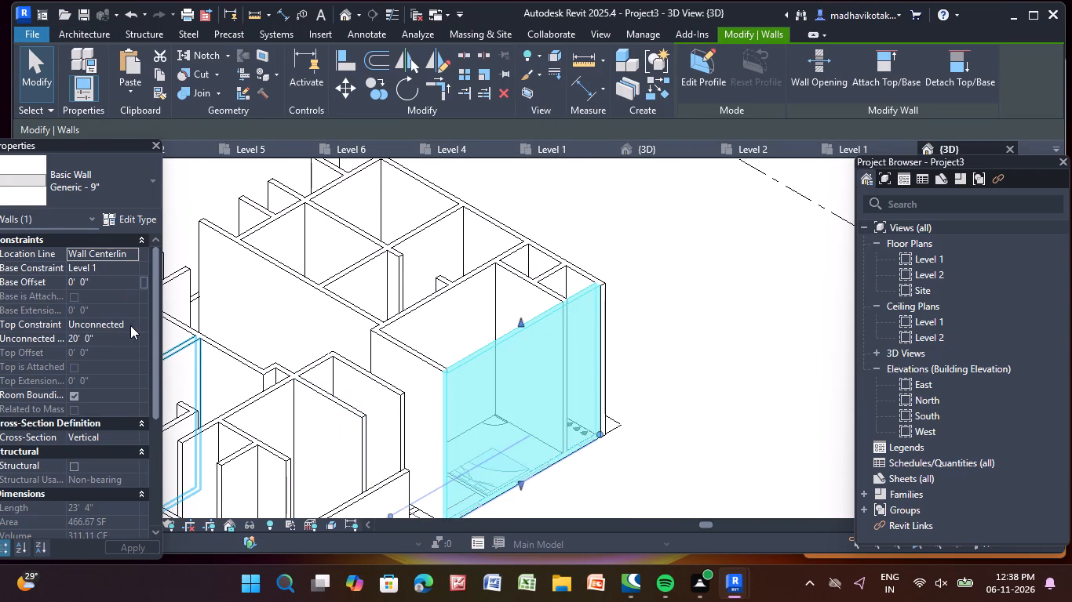
{"action": "left_click", "coordinate": [130, 326]}
{"action": "left_click", "coordinate": [136, 323]}
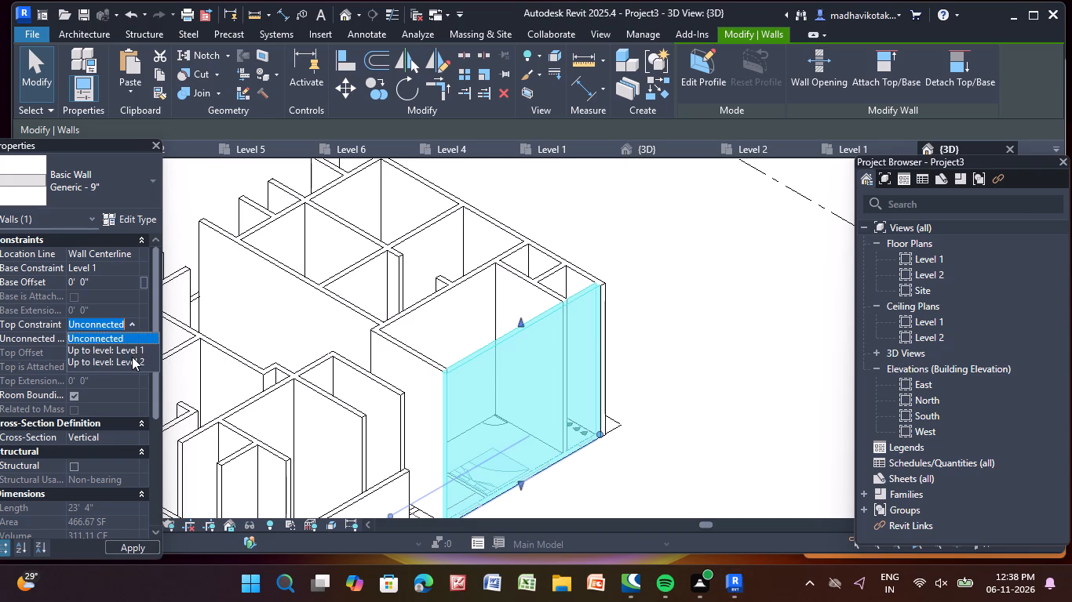
{"action": "left_click", "coordinate": [132, 357]}
{"action": "left_click", "coordinate": [635, 229]}
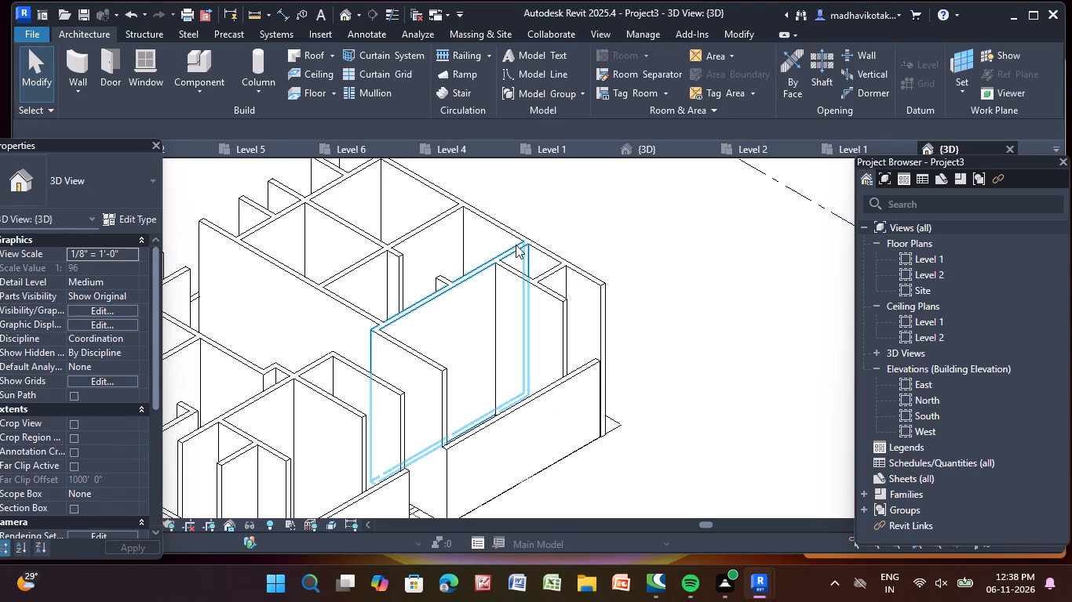
Set the top constraint of the north exterior wall to Up to level: Level 2.
{"action": "left_click", "coordinate": [541, 251]}
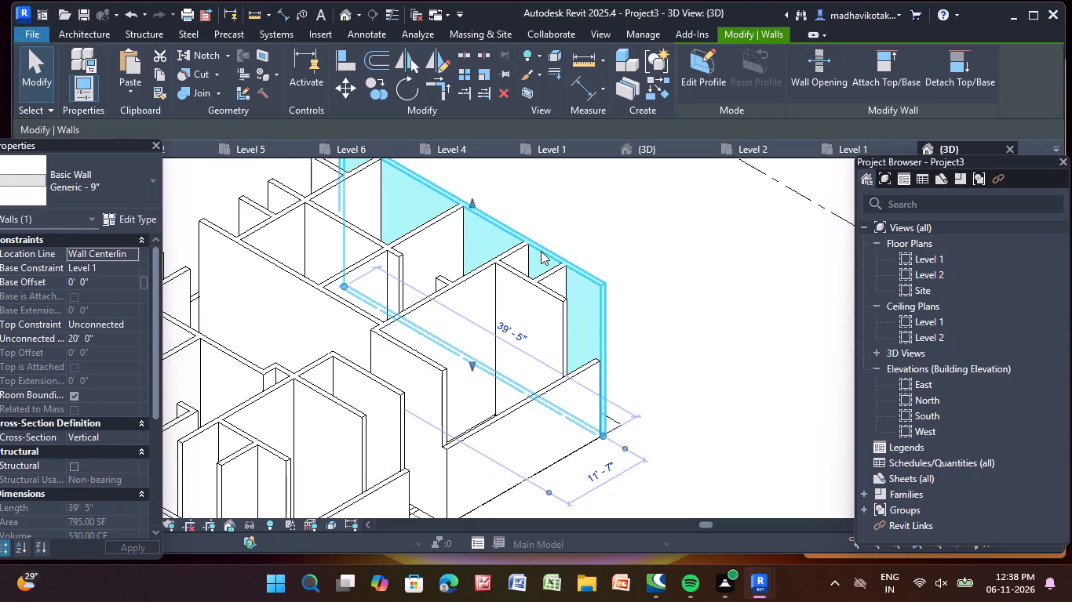
{"action": "left_click", "coordinate": [131, 323]}
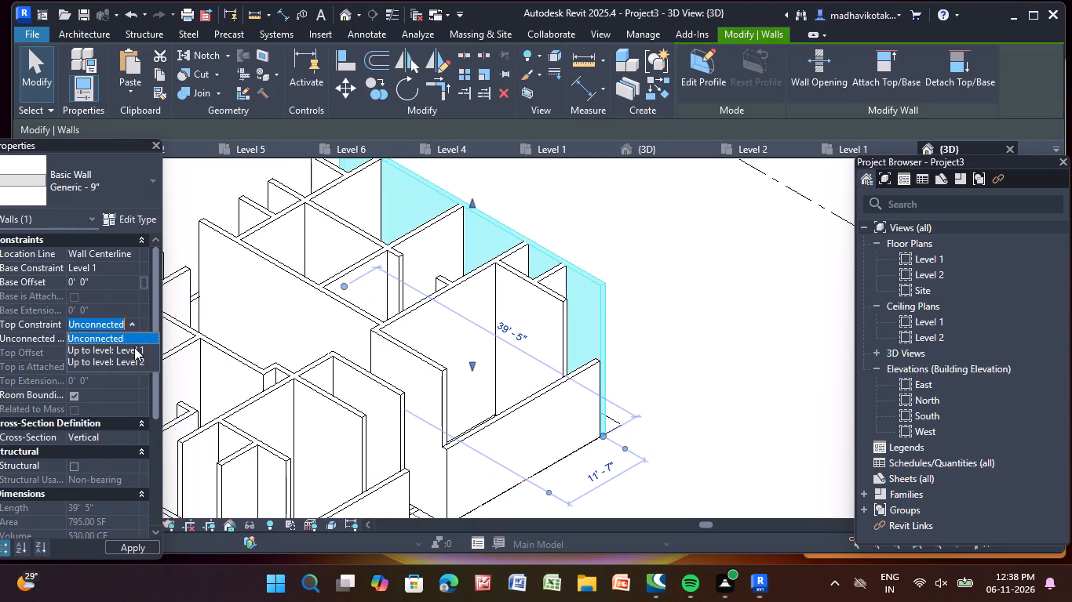
{"action": "left_click", "coordinate": [134, 361]}
{"action": "left_click", "coordinate": [639, 211]}
{"action": "scroll", "coordinate": [661, 279], "scroll_direction": "down", "scroll_amount": 4}
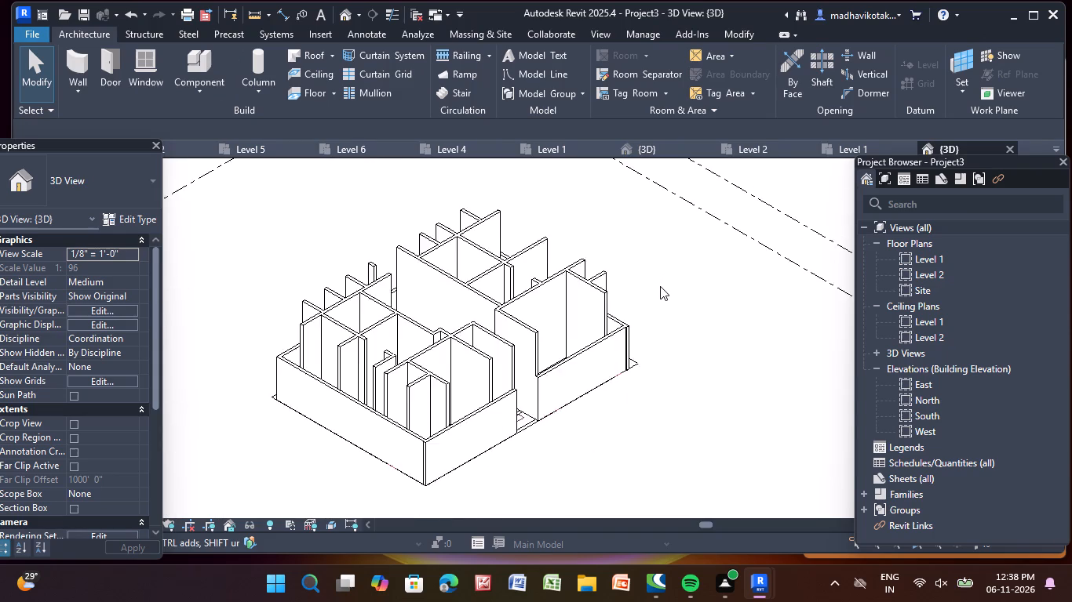
{"action": "middle_click_drag", "start_coordinate": [660, 286], "coordinate": [757, 296]}
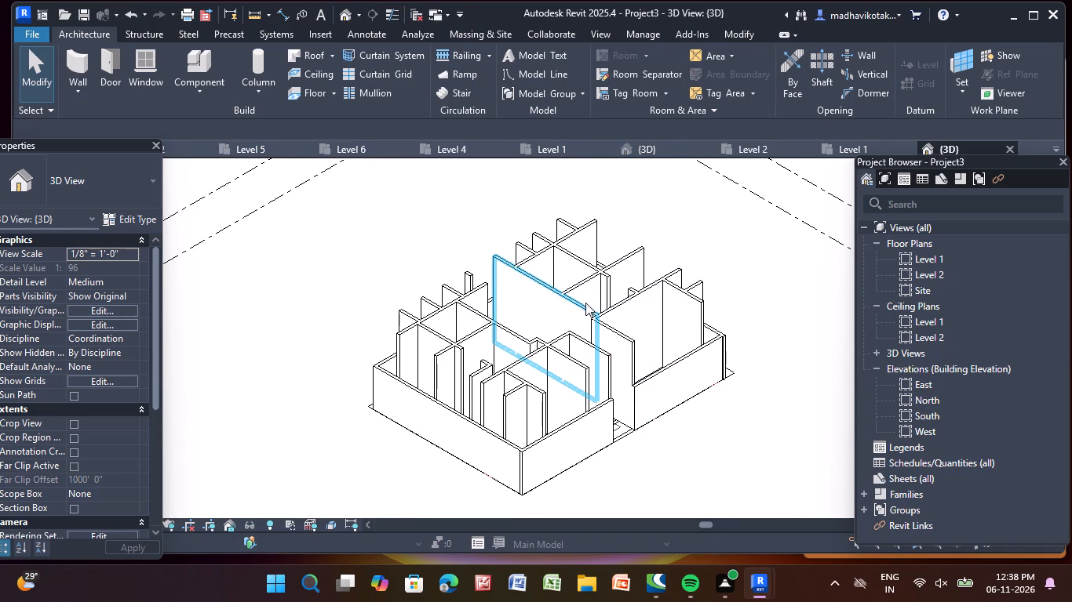
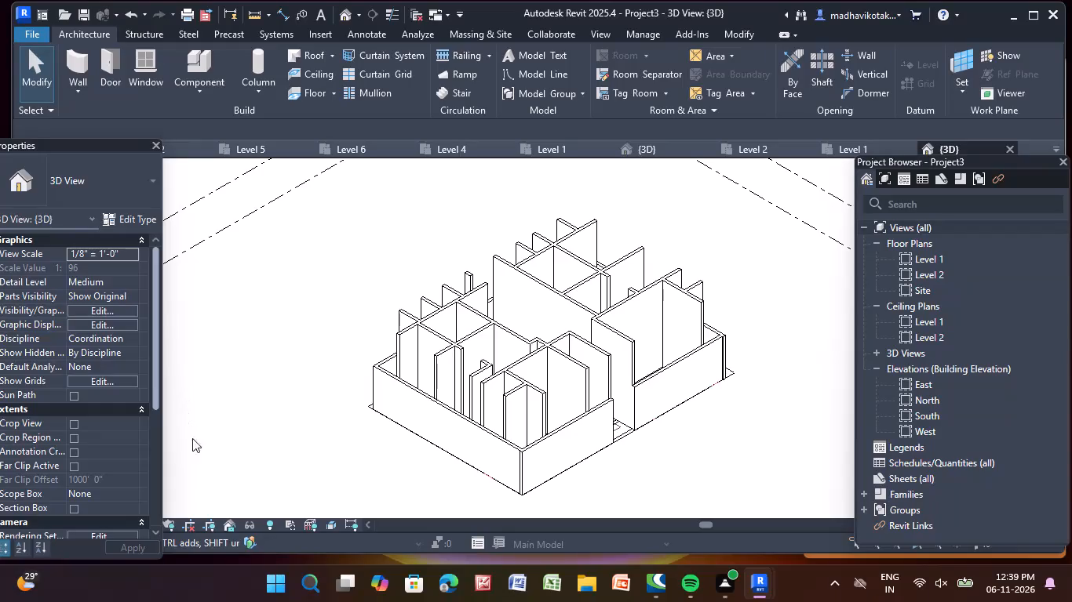
Set the top constraint of the north-south interior wall starting at the south exterior wall's eastern part to Up to level: Level 2.
{"action": "middle_click", "coordinate": [492, 402]}
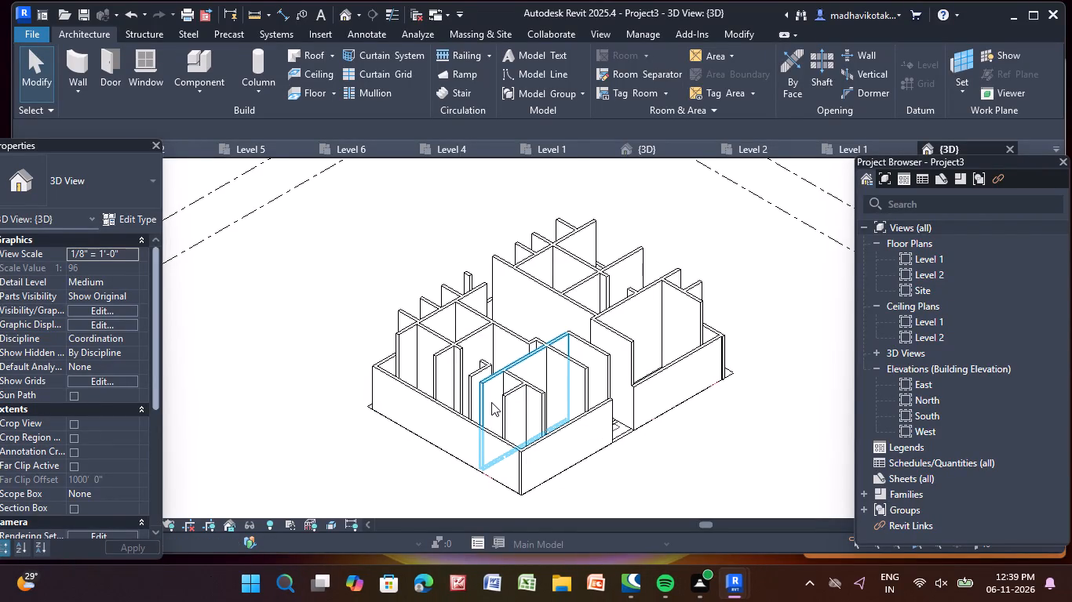
{"action": "scroll", "coordinate": [491, 402], "scroll_direction": "up", "scroll_amount": 2}
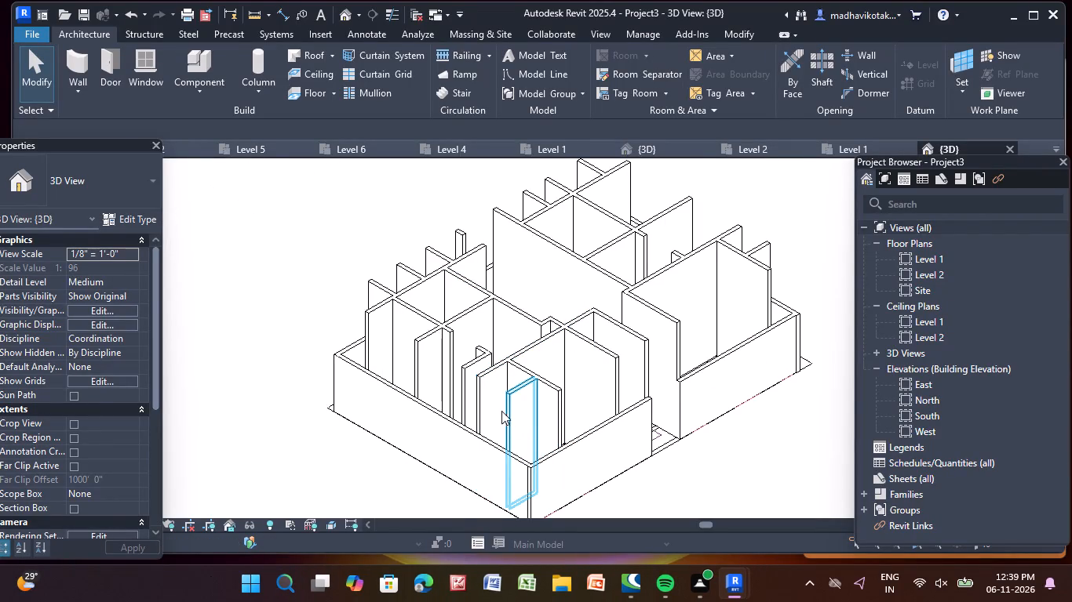
{"action": "left_click", "coordinate": [489, 400]}
{"action": "left_click", "coordinate": [133, 323]}
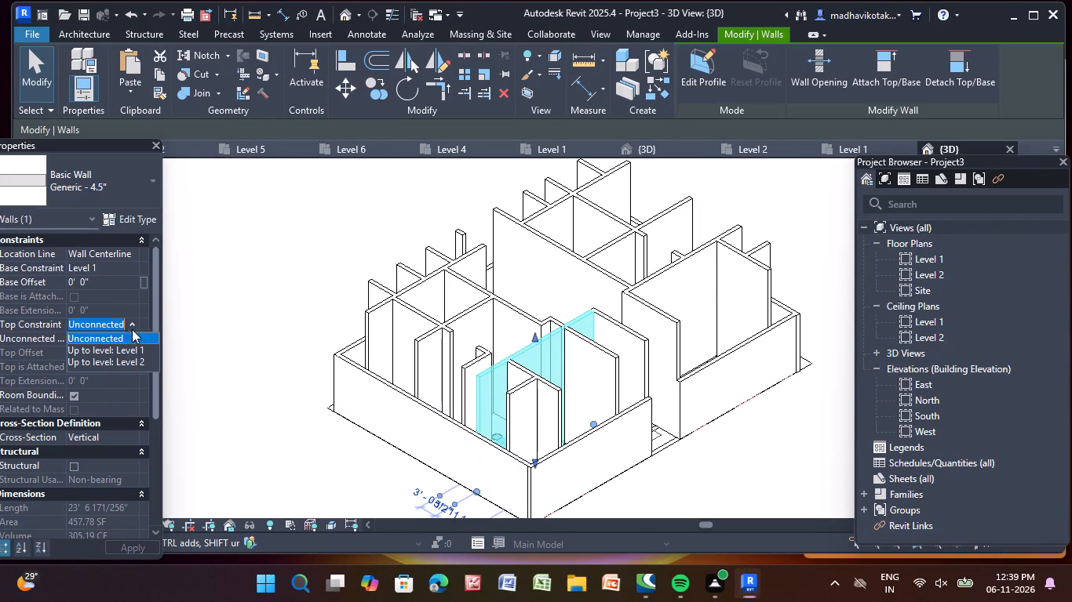
{"action": "left_click", "coordinate": [127, 367]}
{"action": "left_click", "coordinate": [274, 361]}
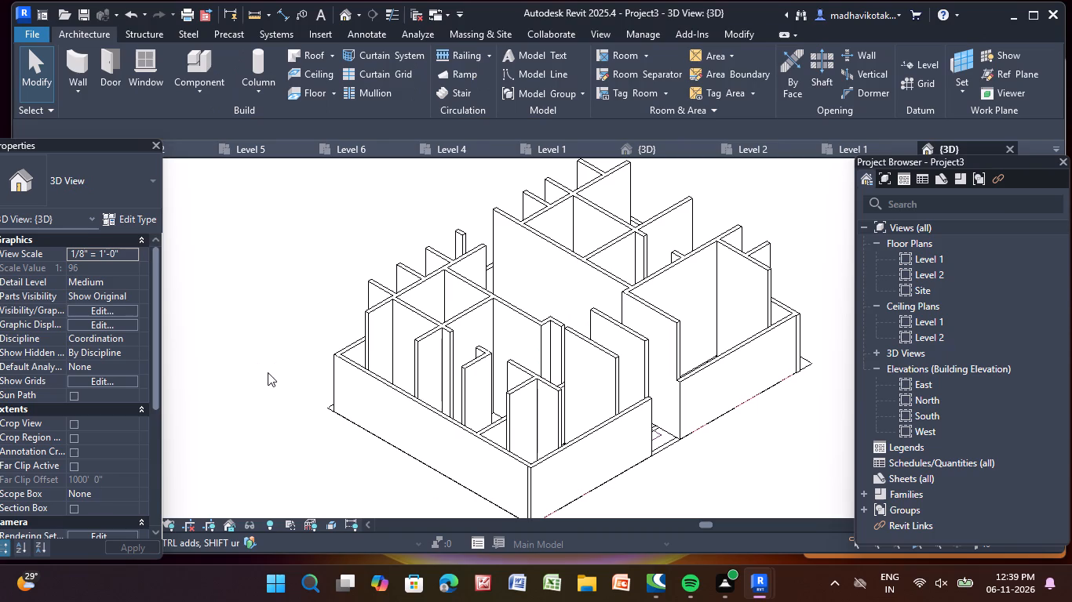
Set the top constraint of the long east-west interior wall across the middle of the plan to Up to level: Level 2.
{"action": "left_click", "coordinate": [596, 270]}
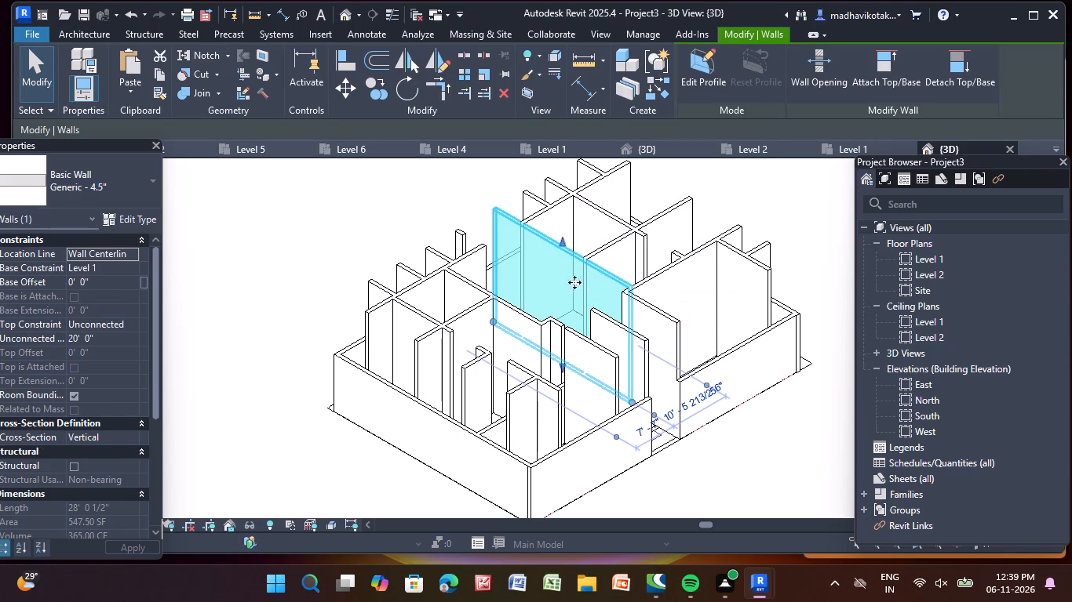
{"action": "left_click", "coordinate": [130, 325]}
{"action": "left_click", "coordinate": [139, 361]}
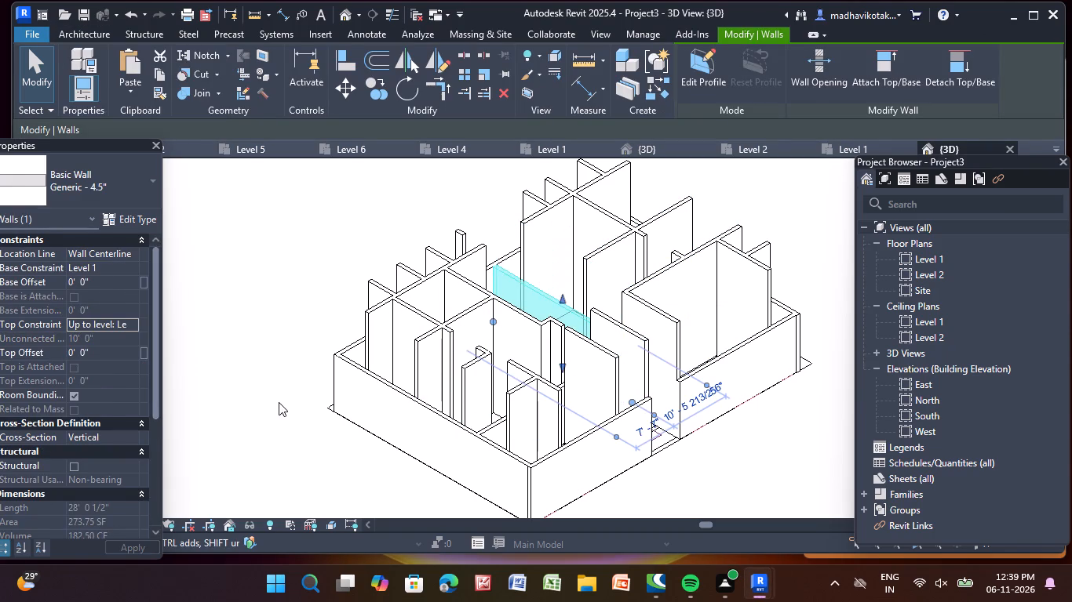
{"action": "left_click", "coordinate": [275, 403]}
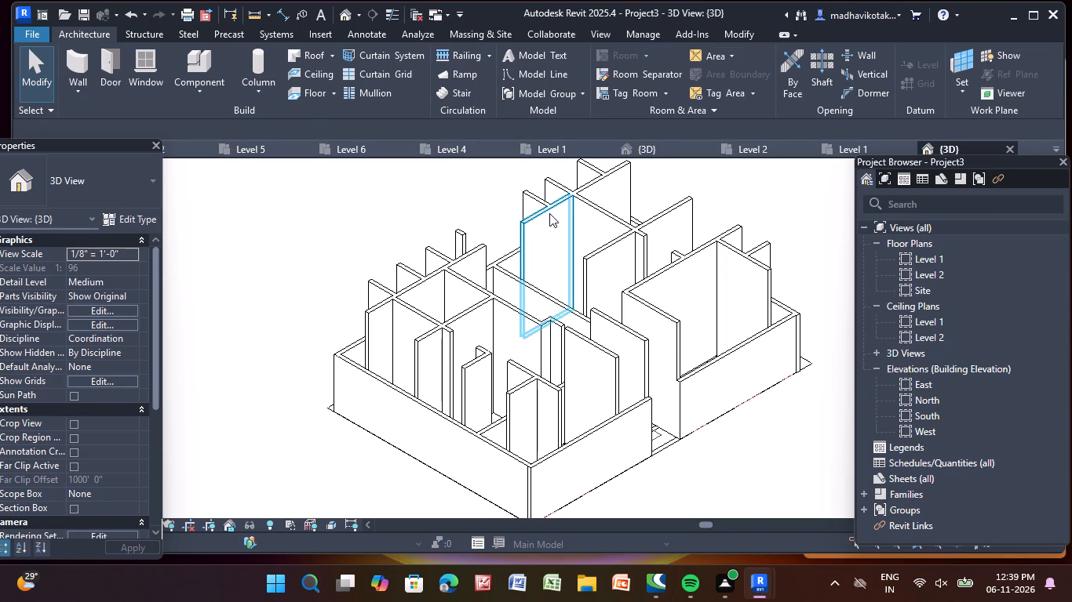
Set the top constraint of the north-south wall just north of the long middle wall, nearest the west exterior wall, to Up to level: Level 2.
{"action": "left_click", "coordinate": [549, 213]}
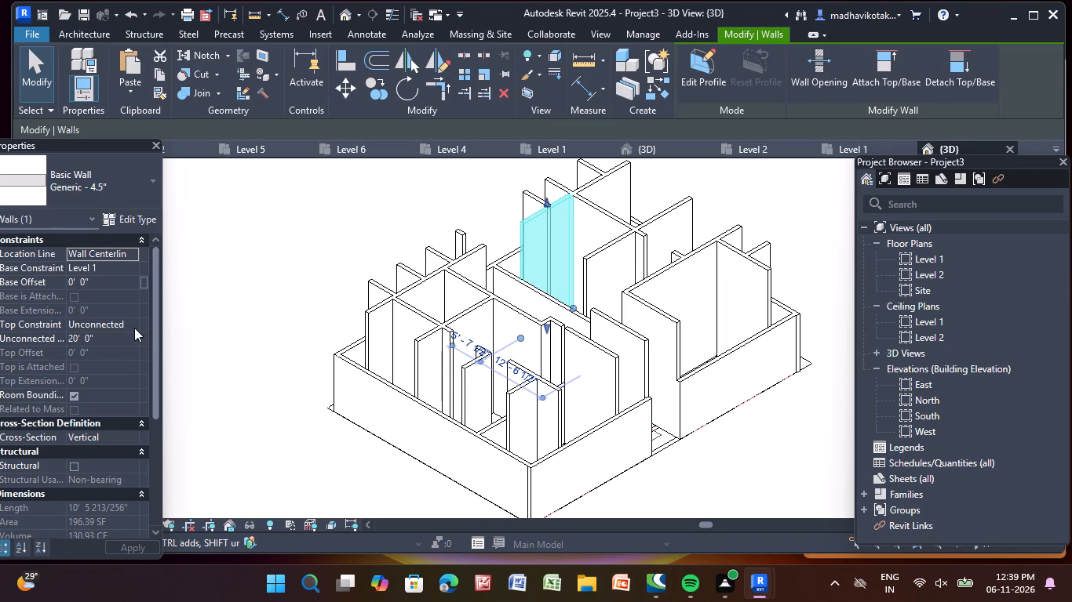
{"action": "left_click", "coordinate": [134, 328]}
{"action": "left_click", "coordinate": [144, 359]}
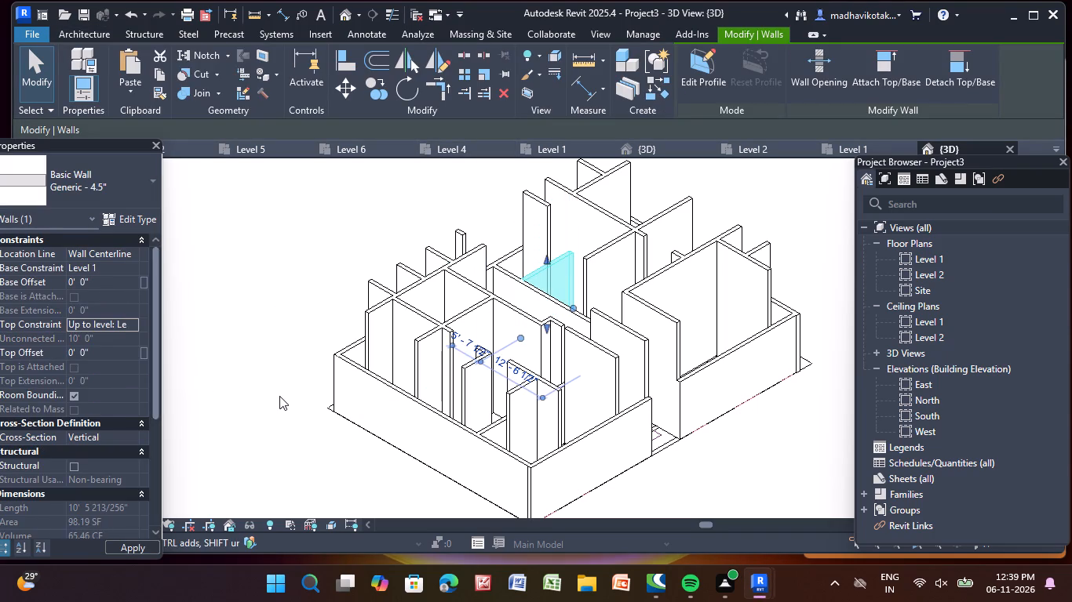
{"action": "left_click", "coordinate": [282, 396]}
Set the top constraint of the long north-south interior wall in the southwest part of the plan to Up to level: Level 2.
{"action": "left_click", "coordinate": [382, 344]}
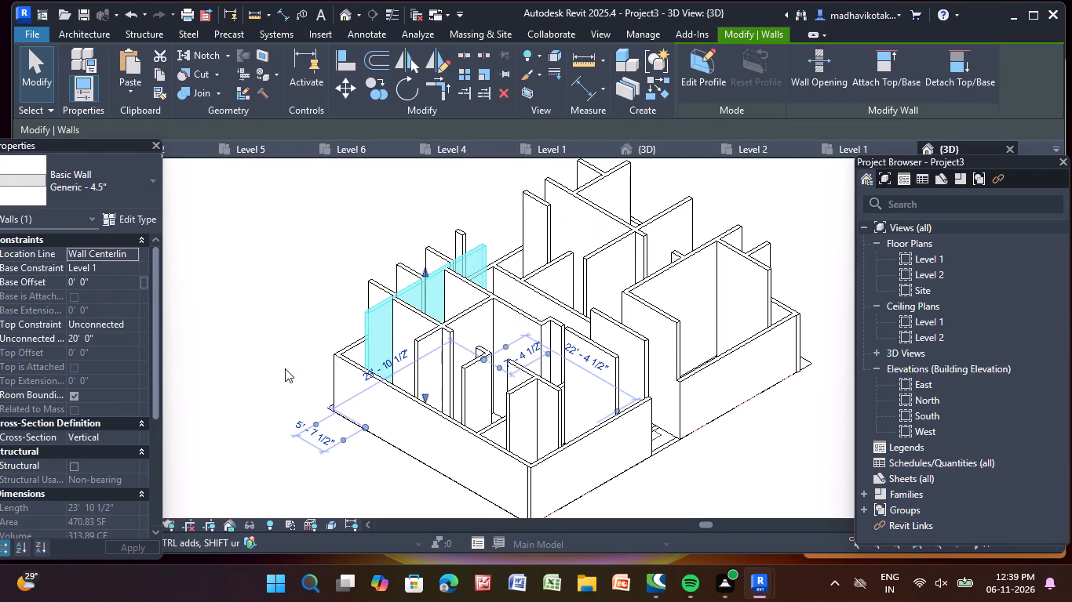
{"action": "left_click", "coordinate": [134, 319]}
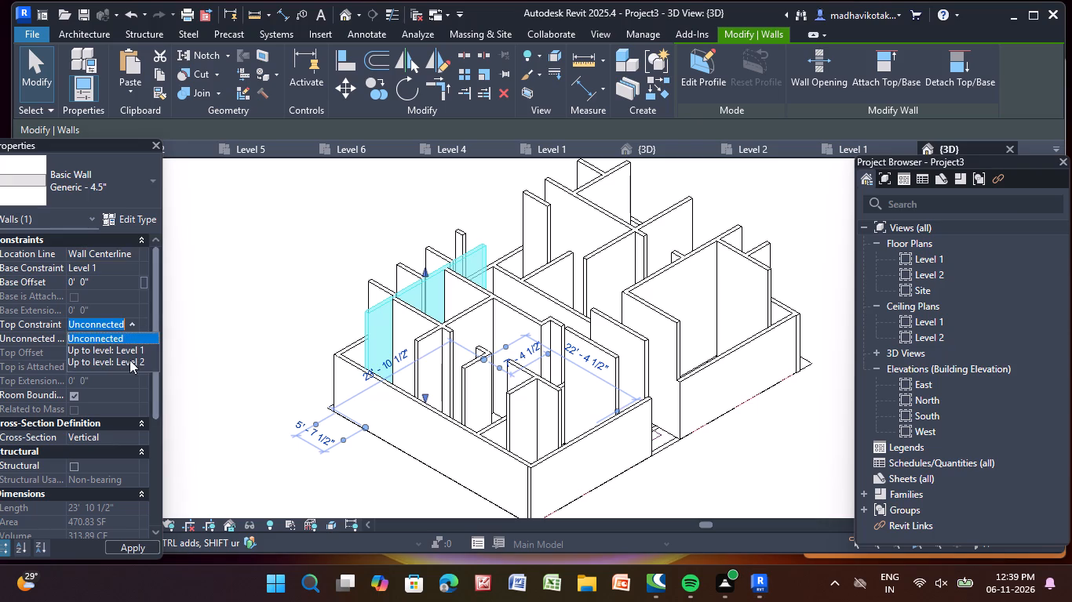
{"action": "left_click_drag", "start_coordinate": [138, 364], "coordinate": [149, 365]}
{"action": "left_click", "coordinate": [229, 386]}
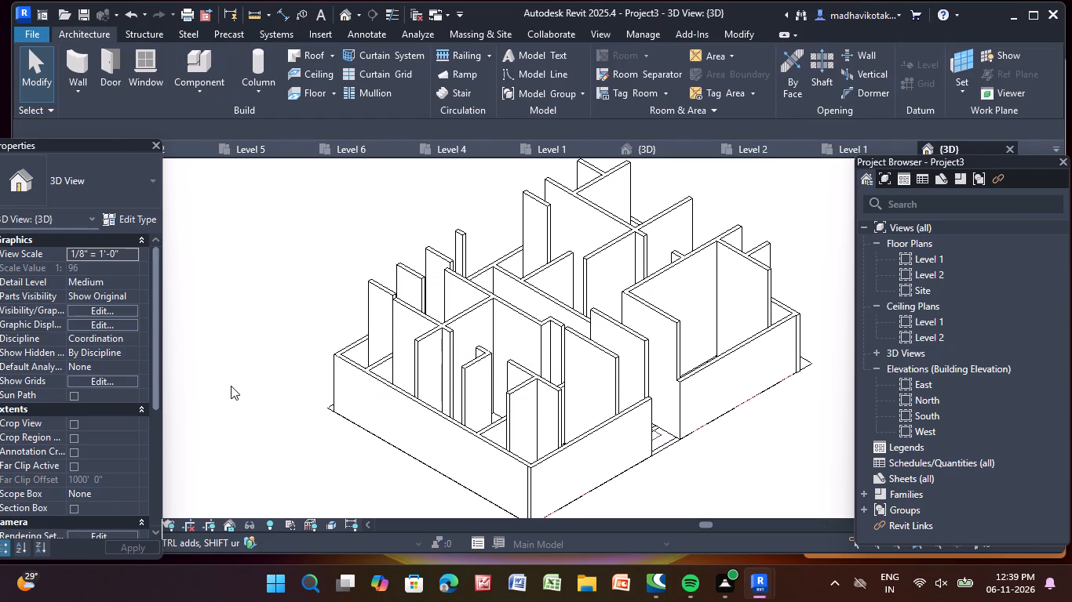
Set the top constraint of the first east-west wall north of the long middle wall to Up to level: Level 2.
{"action": "left_click", "coordinate": [582, 208]}
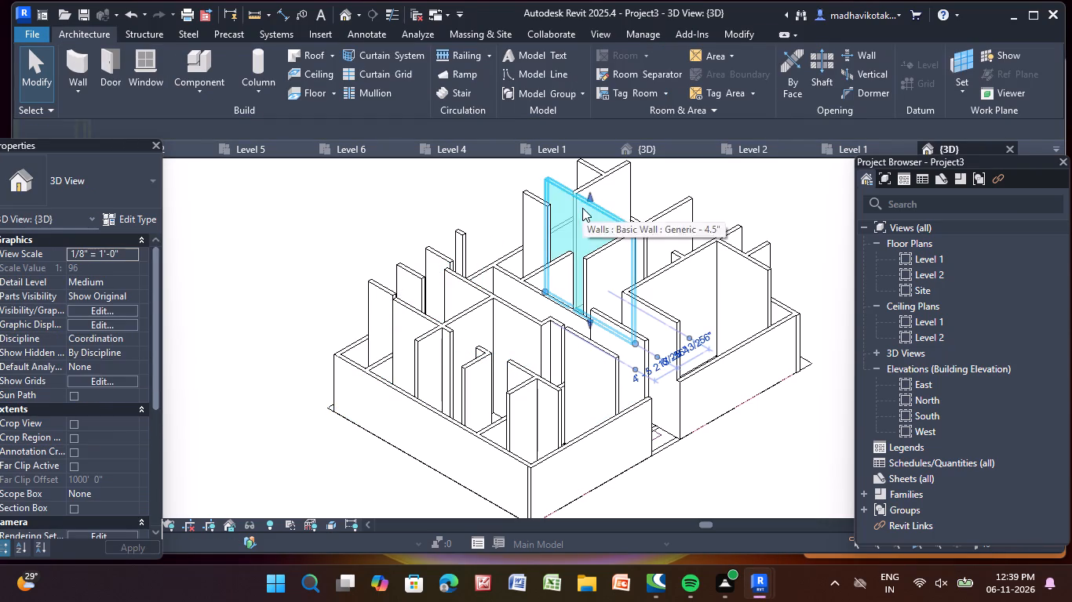
{"action": "left_click", "coordinate": [134, 320]}
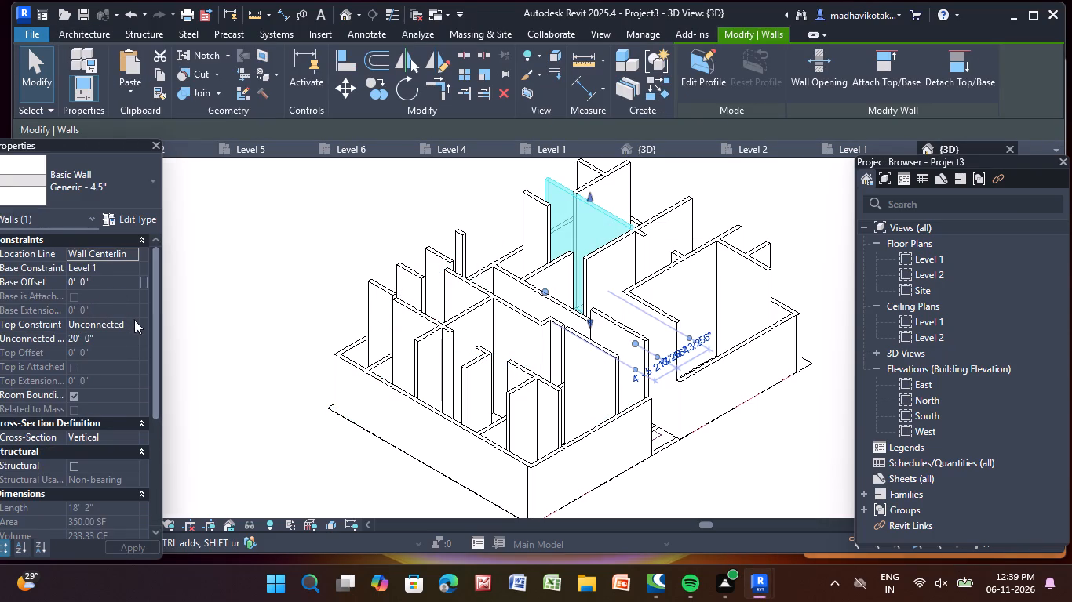
{"action": "left_click", "coordinate": [144, 361]}
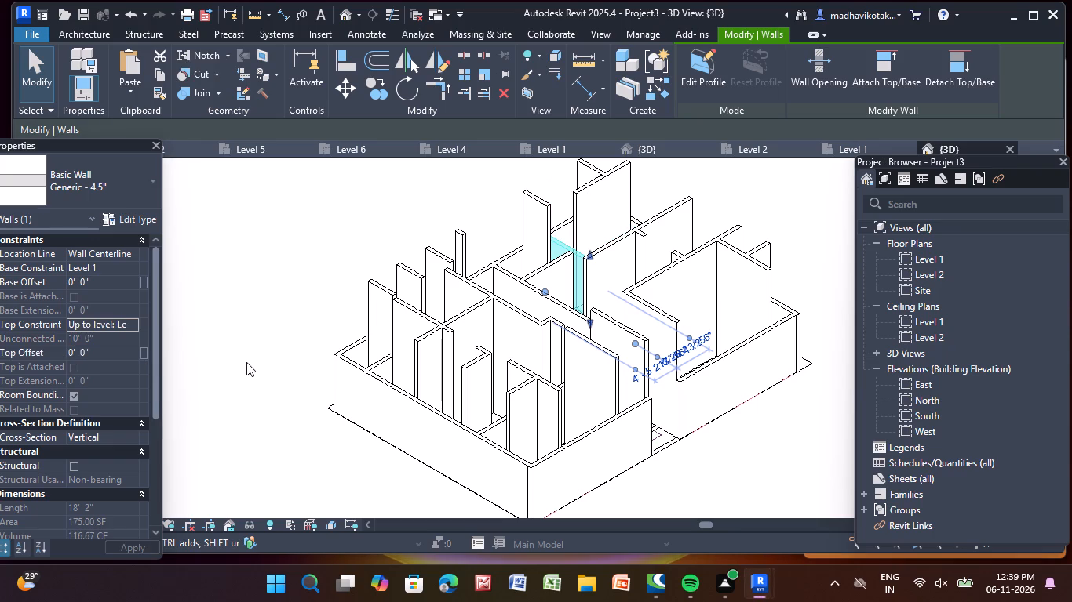
{"action": "left_click", "coordinate": [246, 362]}
Shift the north-south wall in the northwest rooms about 4' 6" east and set its top constraint to Up to level: Level 2.
{"action": "left_click_drag", "start_coordinate": [591, 211], "coordinate": [523, 275]}
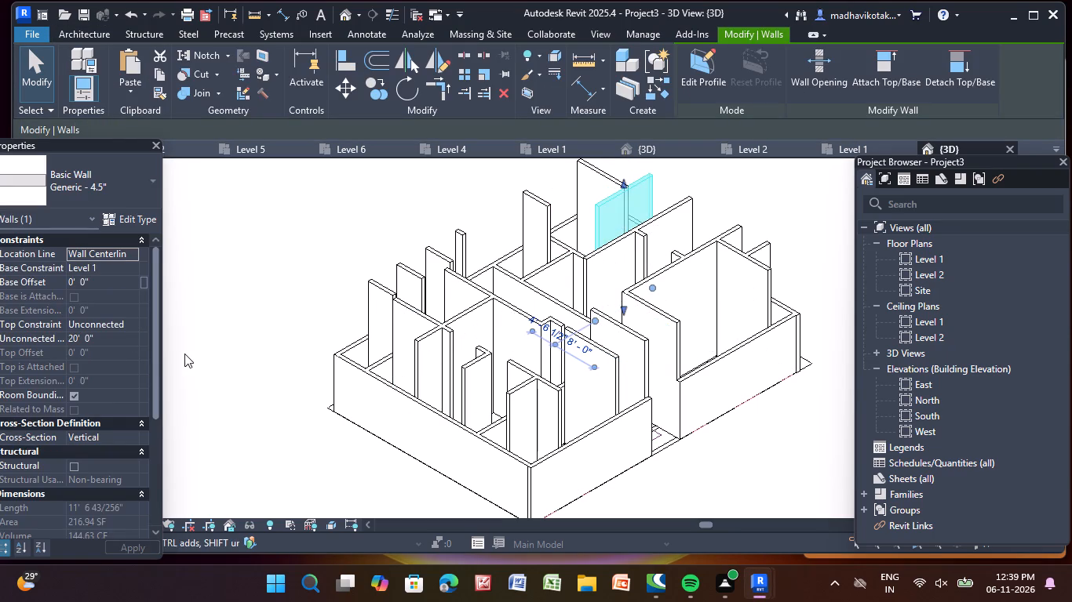
{"action": "left_click", "coordinate": [130, 328]}
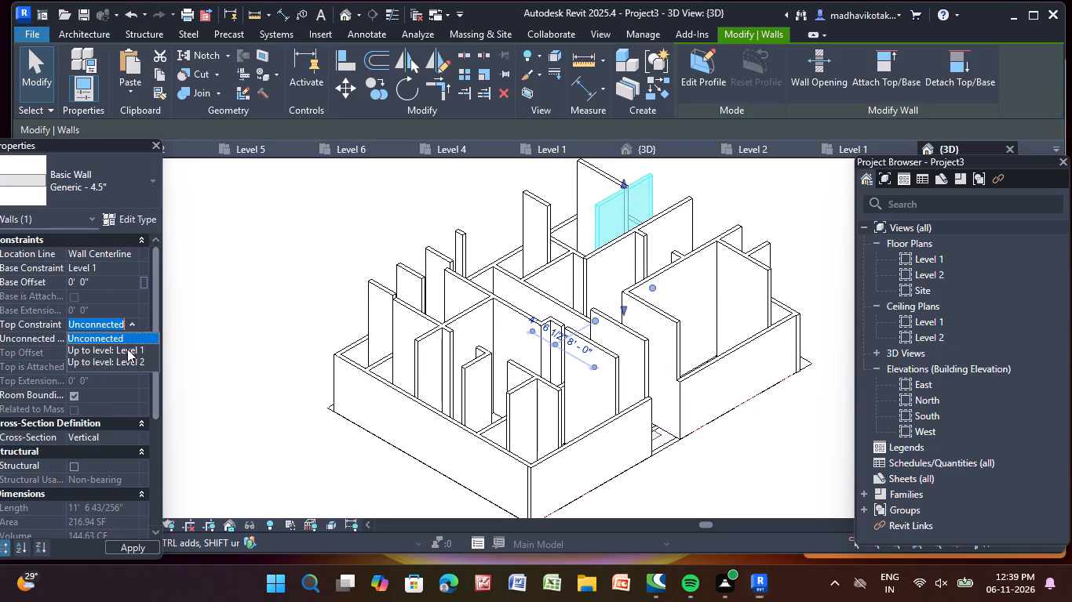
{"action": "left_click", "coordinate": [127, 363]}
{"action": "left_click", "coordinate": [294, 280]}
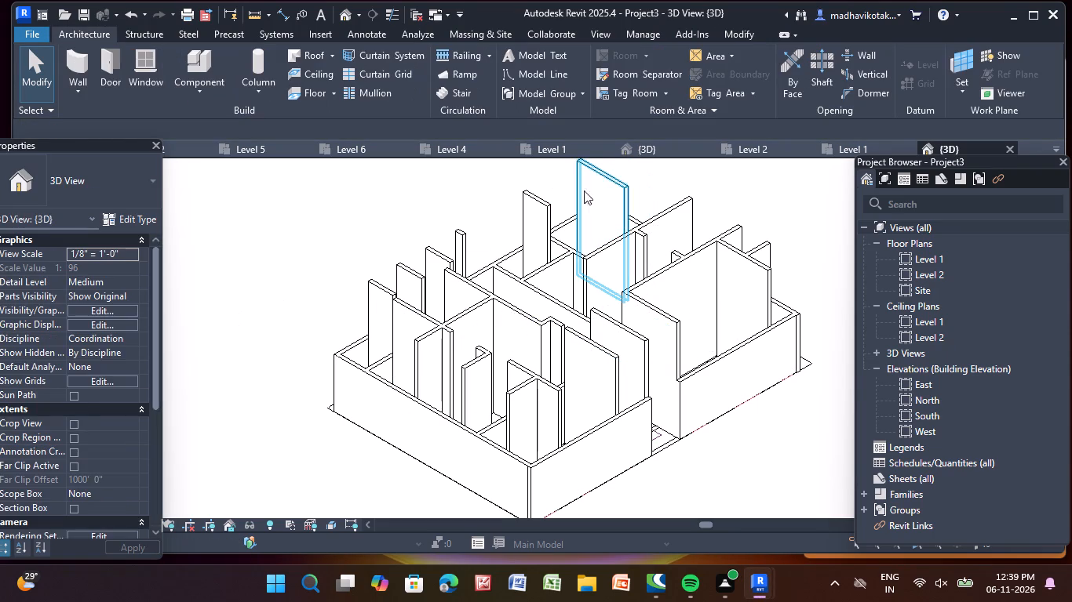
Set the top constraint of the east-west partition in the northwest corner, off the west exterior wall, to Up to level: Level 2.
{"action": "left_click", "coordinate": [611, 178]}
{"action": "left_click", "coordinate": [131, 324]}
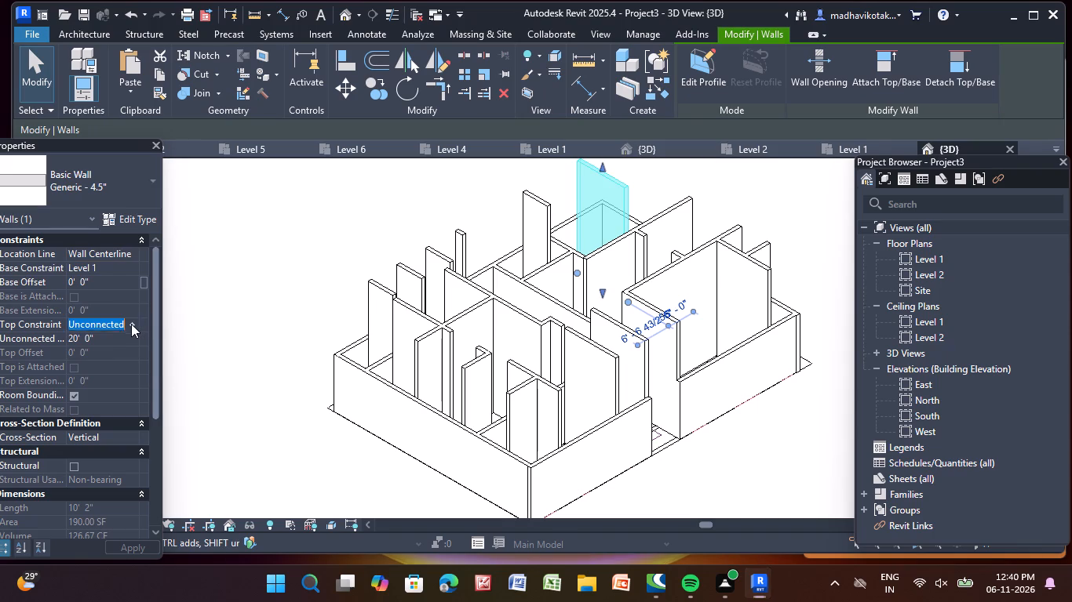
{"action": "left_click", "coordinate": [133, 357]}
{"action": "left_click", "coordinate": [205, 317]}
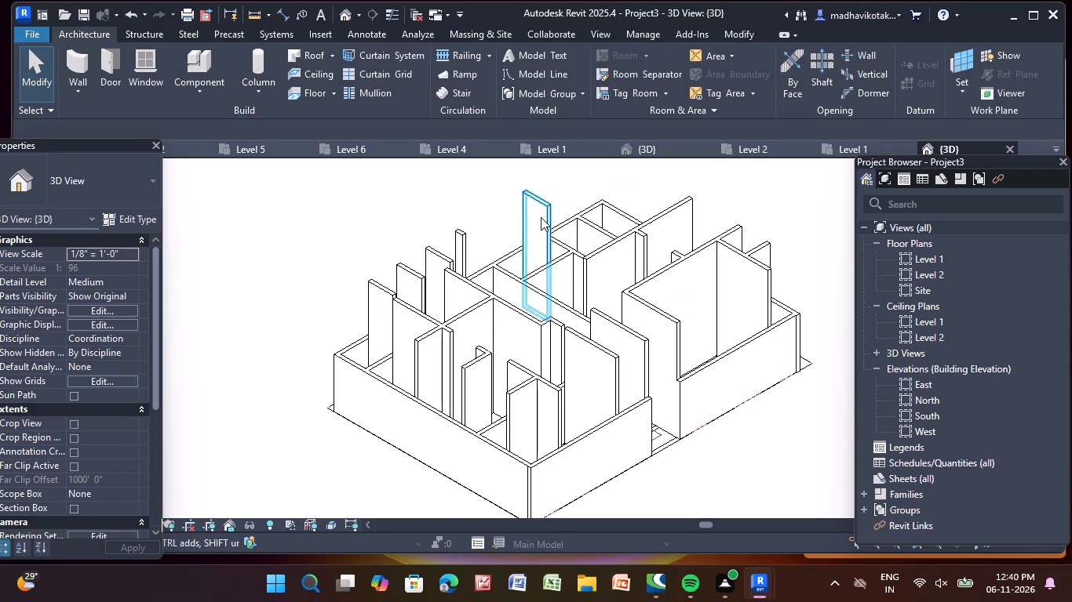
Set the top constraint of the short east-west partition off the west exterior wall, north of the long middle wall, to Up to level: Level 2.
{"action": "left_click", "coordinate": [541, 217]}
{"action": "left_click", "coordinate": [134, 325]}
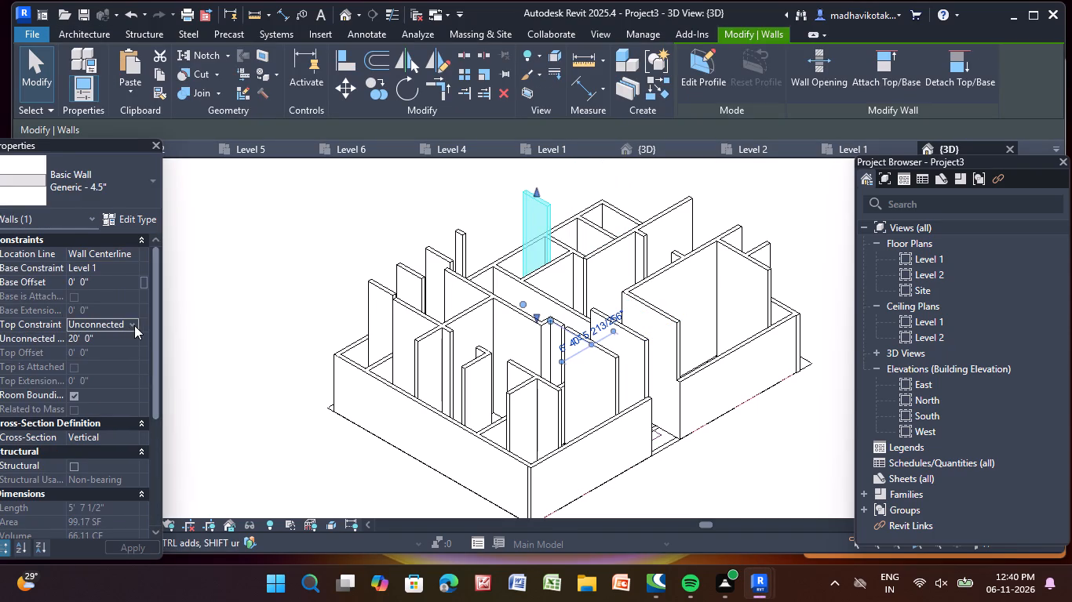
{"action": "left_click", "coordinate": [136, 361]}
{"action": "left_click", "coordinate": [224, 325]}
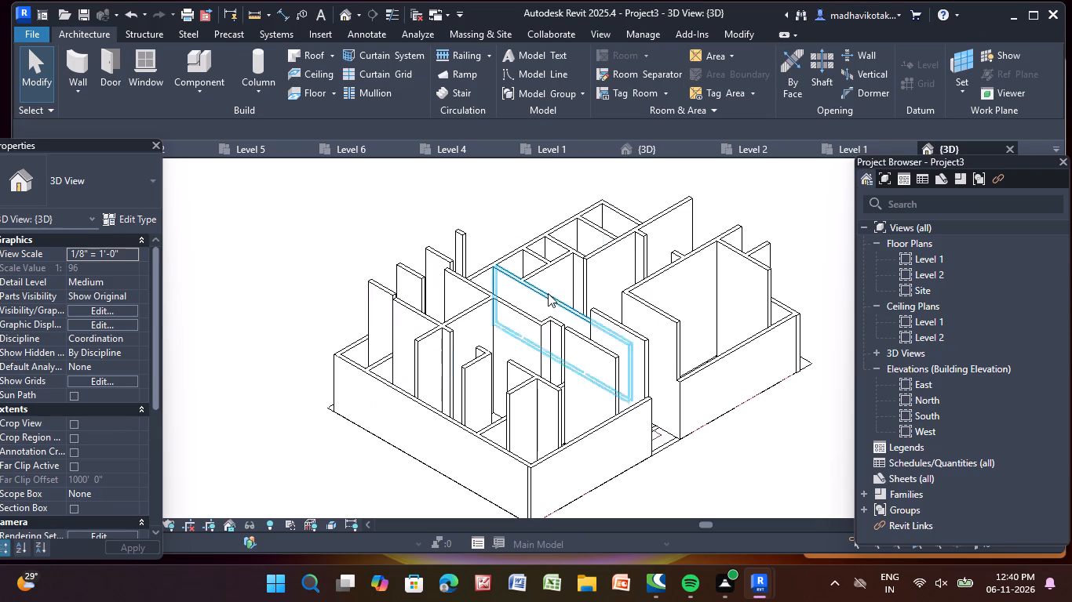
Set the top constraint of the long north-south interior wall in the northeast part of the plan to Up to level: Level 2.
{"action": "left_click", "coordinate": [676, 299]}
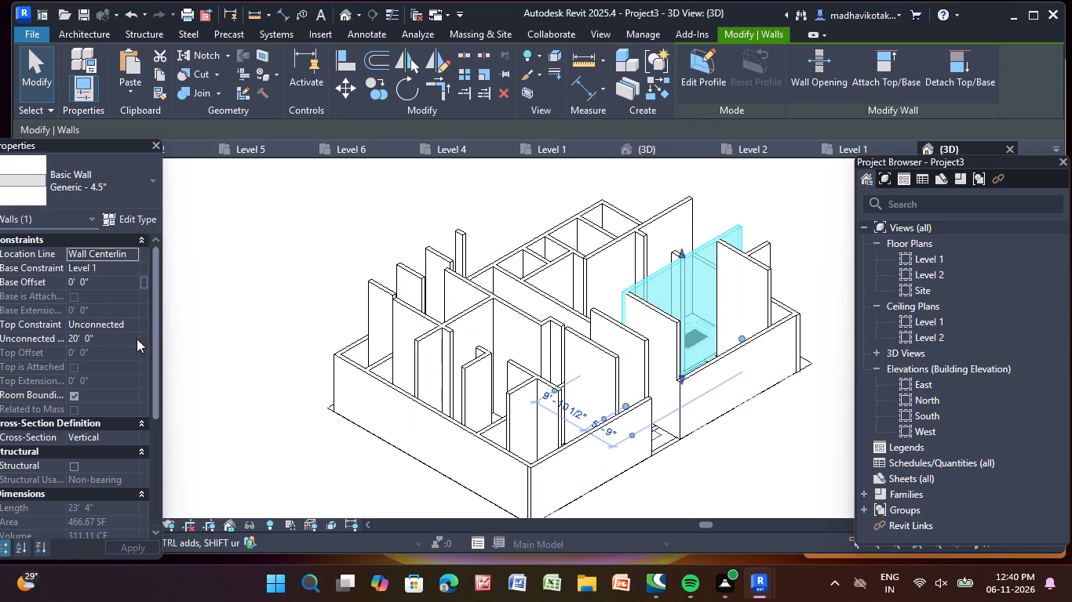
{"action": "left_click", "coordinate": [133, 322]}
{"action": "left_click", "coordinate": [131, 358]}
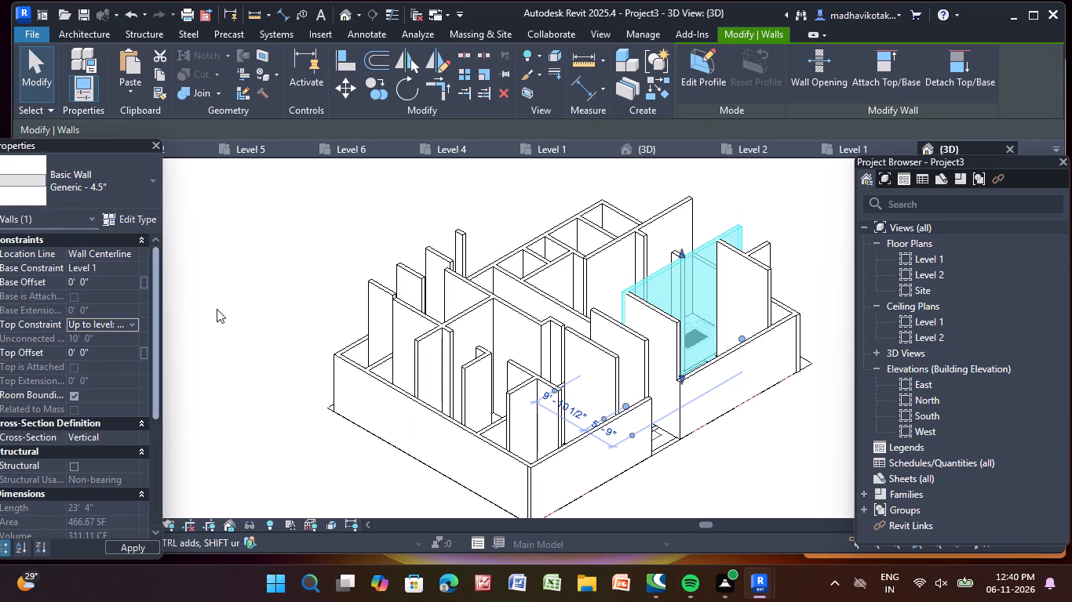
{"action": "left_click", "coordinate": [235, 297]}
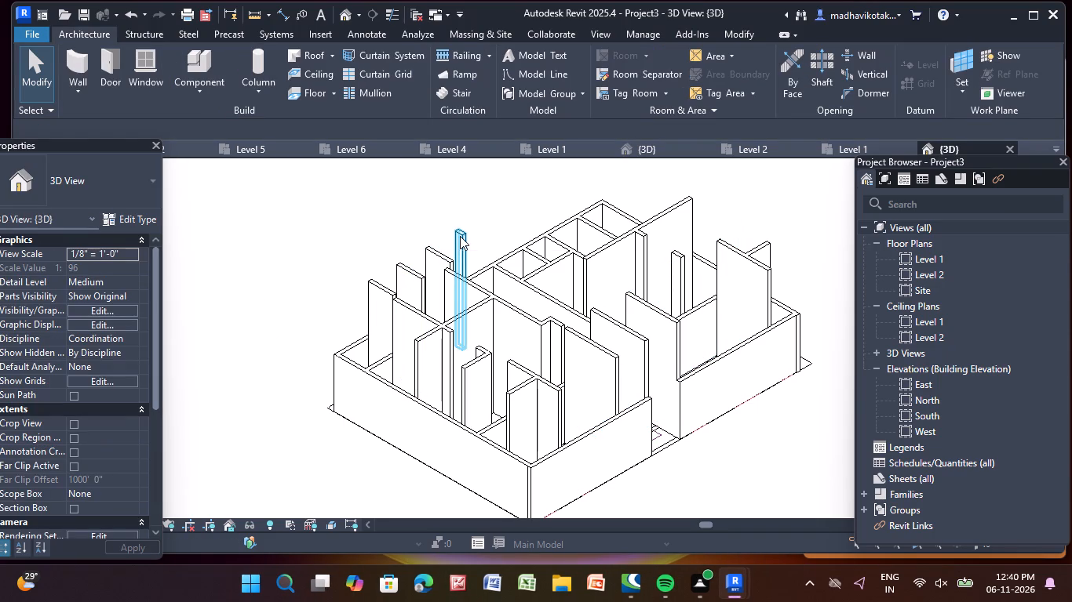
Set the top constraint of the small wall stub on the west exterior wall to Up to level: Level 2.
{"action": "left_click", "coordinate": [460, 236]}
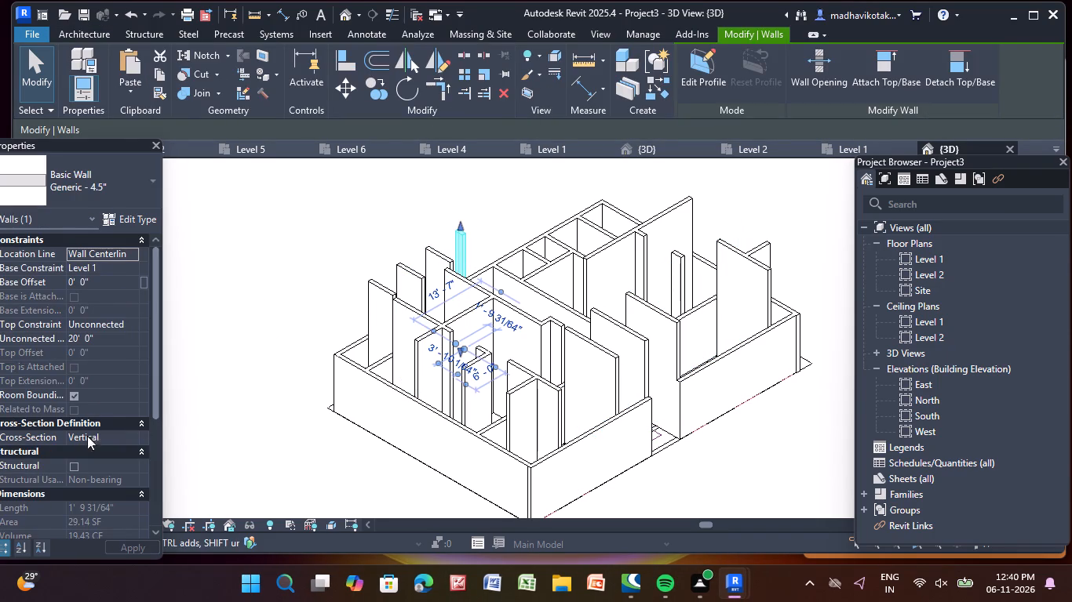
{"action": "left_click", "coordinate": [132, 327]}
{"action": "left_click", "coordinate": [140, 367]}
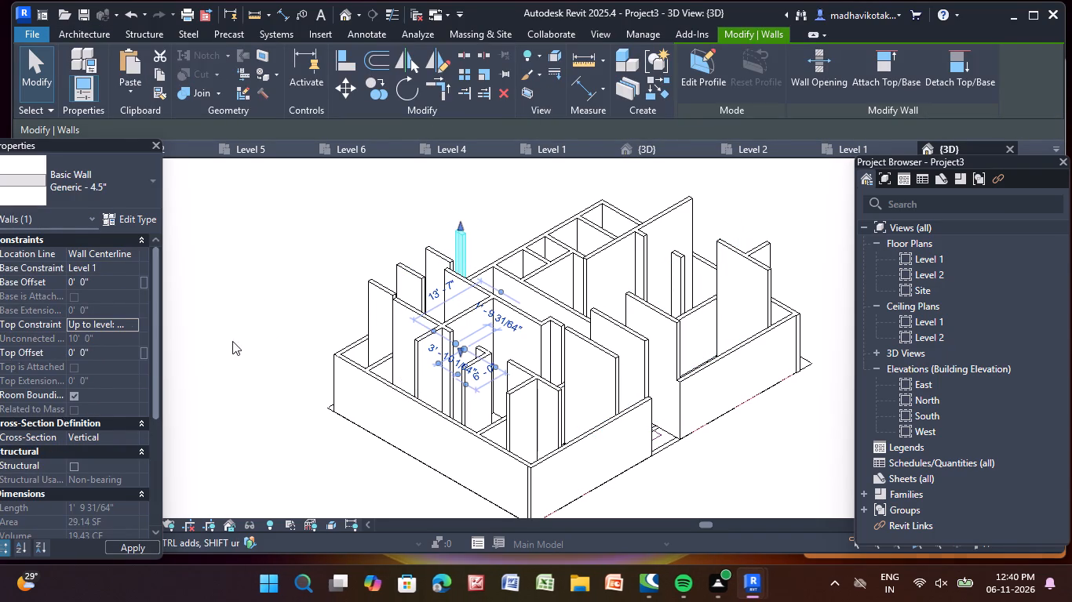
{"action": "left_click", "coordinate": [246, 337]}
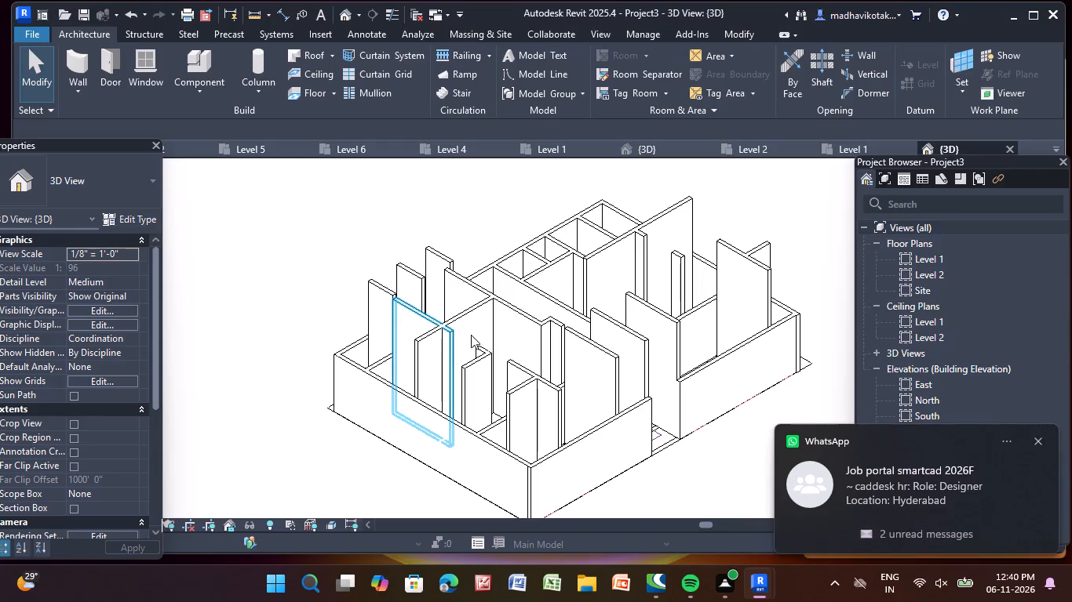
Set the top constraint of the north-south wall running from the long middle wall to the north exterior wall to Up to level: Level 2.
{"action": "left_click", "coordinate": [665, 236]}
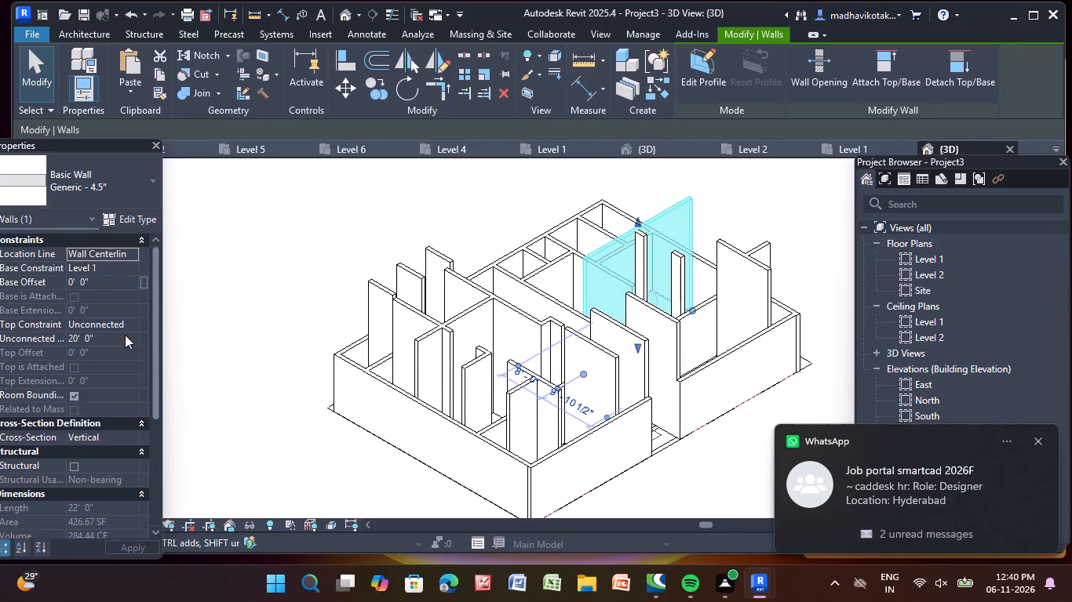
{"action": "left_click", "coordinate": [133, 323]}
{"action": "left_click", "coordinate": [132, 363]}
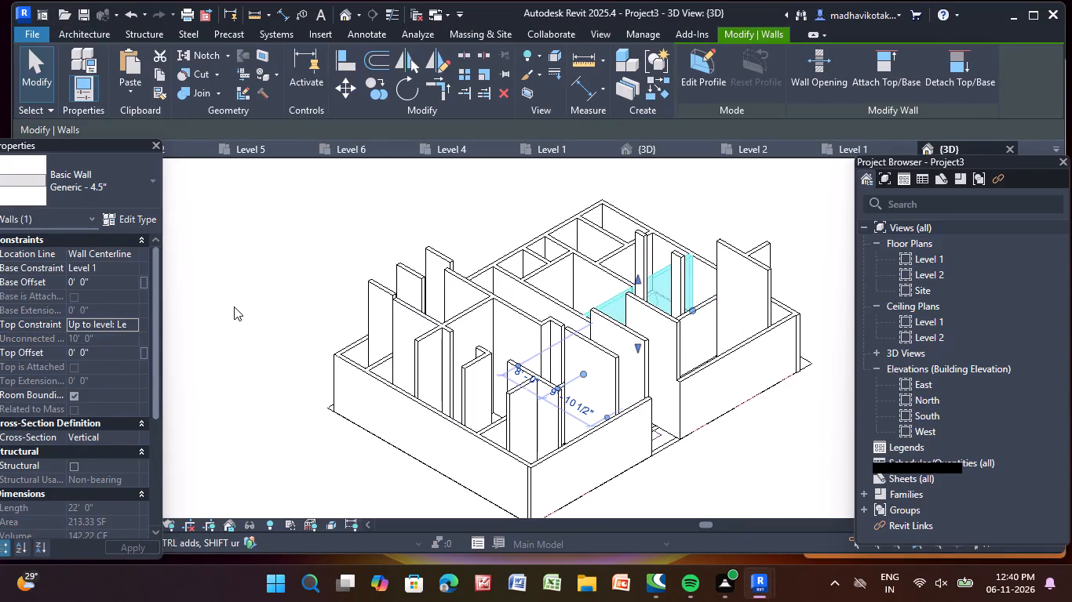
{"action": "left_click", "coordinate": [234, 306]}
Set the top constraint of the southernmost east-west wall, just east of the lowered southwest north-south wall, to Up to level: Level 2.
{"action": "left_click", "coordinate": [390, 321]}
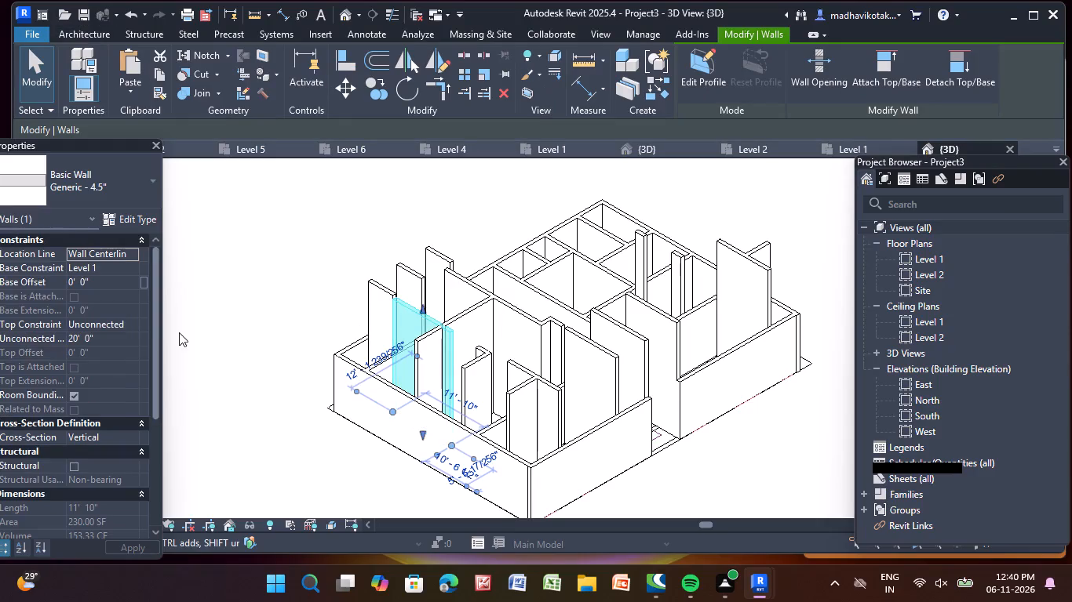
{"action": "left_click", "coordinate": [129, 326]}
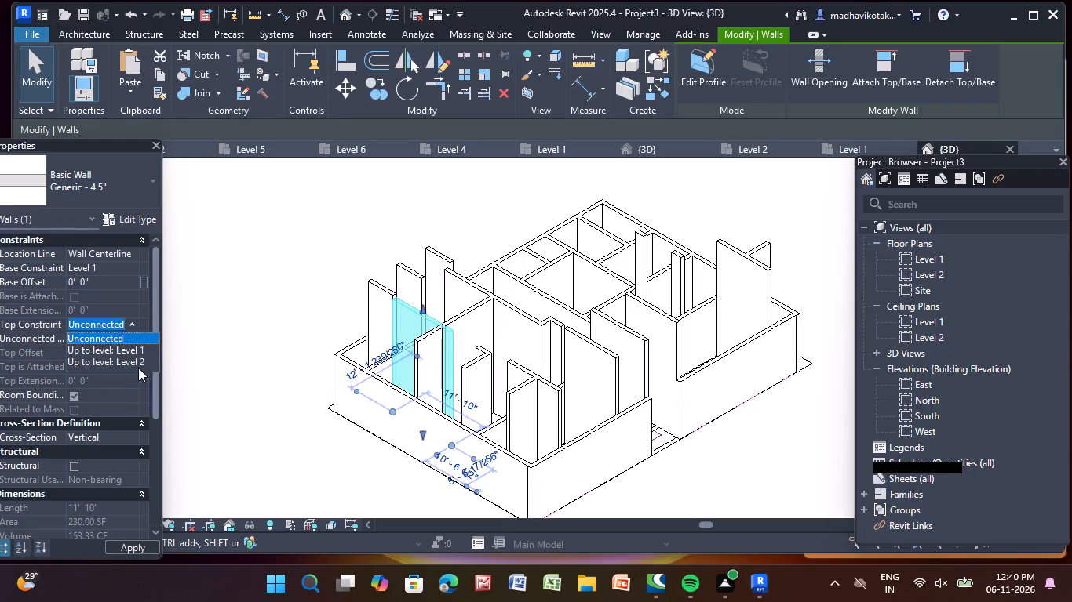
{"action": "left_click", "coordinate": [139, 365]}
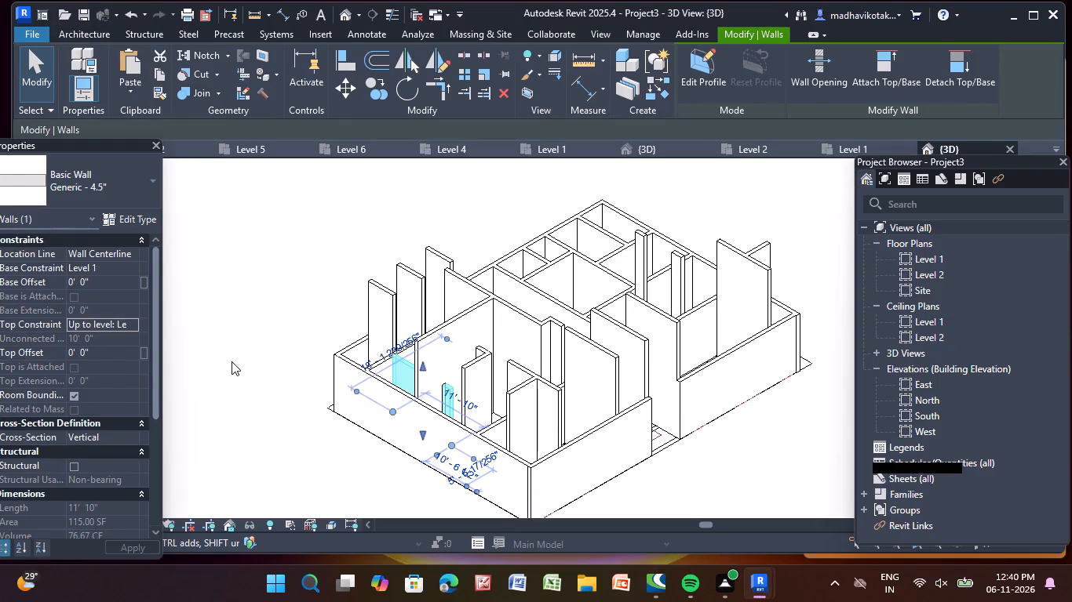
{"action": "left_click", "coordinate": [232, 361]}
Set the top constraint of the southernmost raised short east-west wall off the west exterior wall to Up to level: Level 2.
{"action": "left_click", "coordinate": [372, 307]}
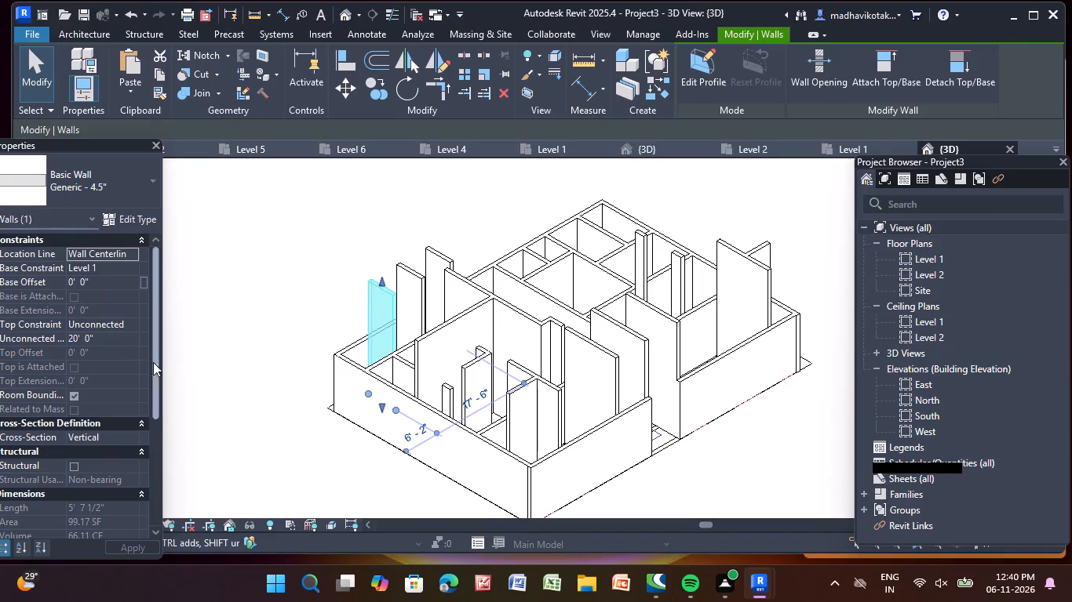
{"action": "left_click", "coordinate": [134, 328]}
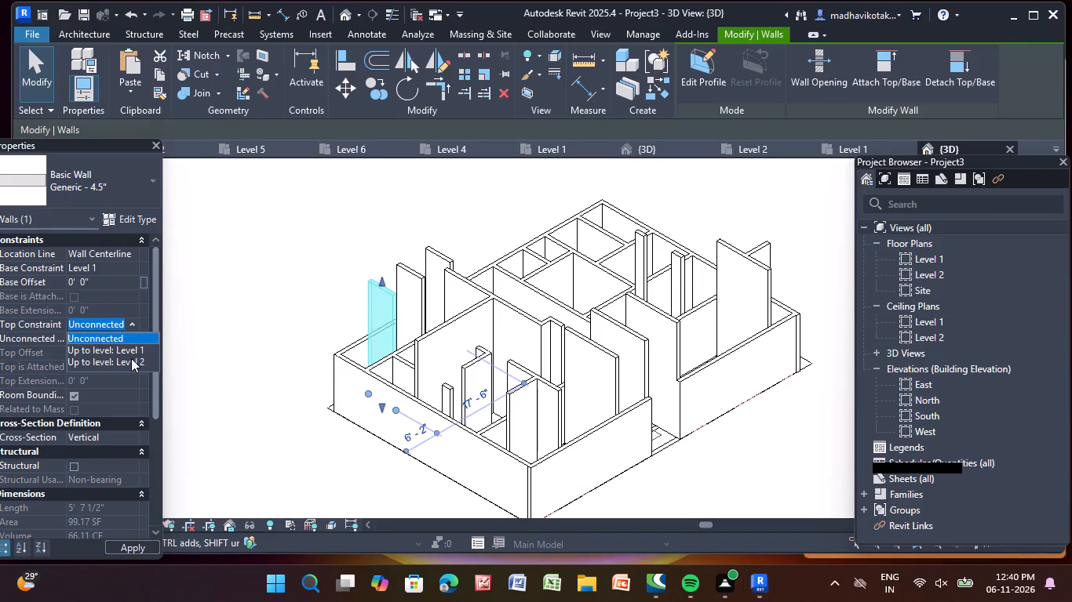
{"action": "left_click", "coordinate": [129, 360]}
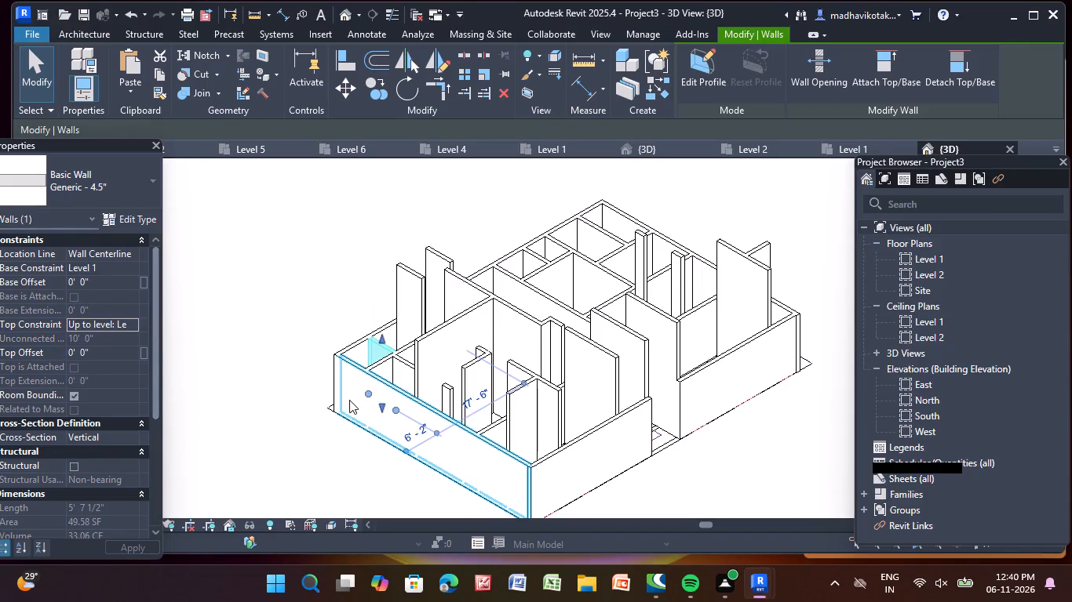
{"action": "left_click", "coordinate": [349, 400]}
{"action": "left_click", "coordinate": [310, 422]}
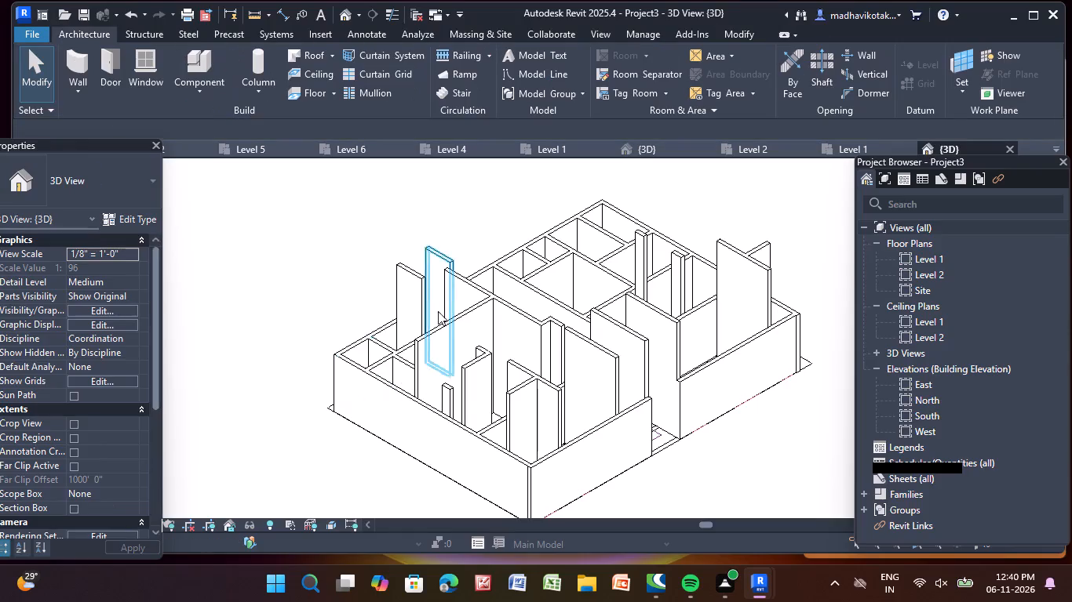
Set the top constraint of the next short east-west wall to the north, along the west exterior wall, to Up to level: Level 2.
{"action": "left_click", "coordinate": [415, 291]}
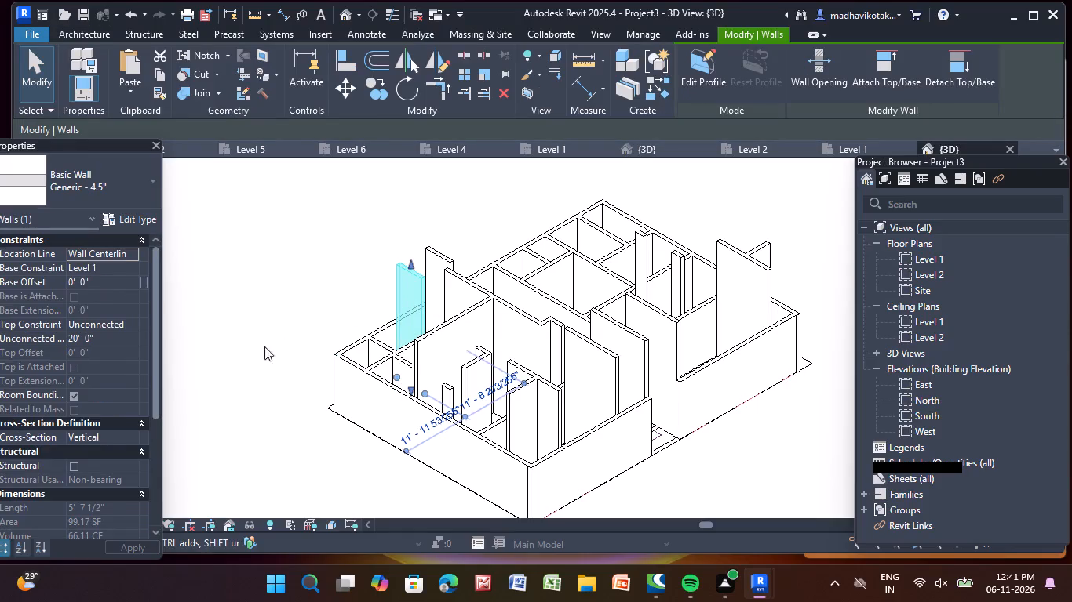
{"action": "left_click", "coordinate": [133, 324]}
{"action": "left_click", "coordinate": [129, 357]}
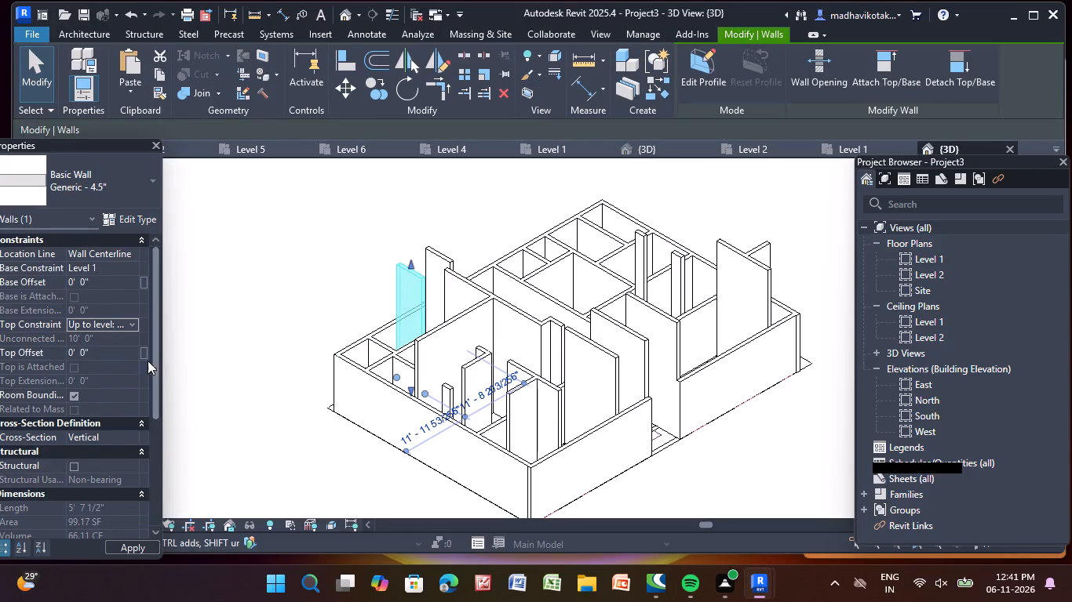
{"action": "left_click", "coordinate": [245, 355]}
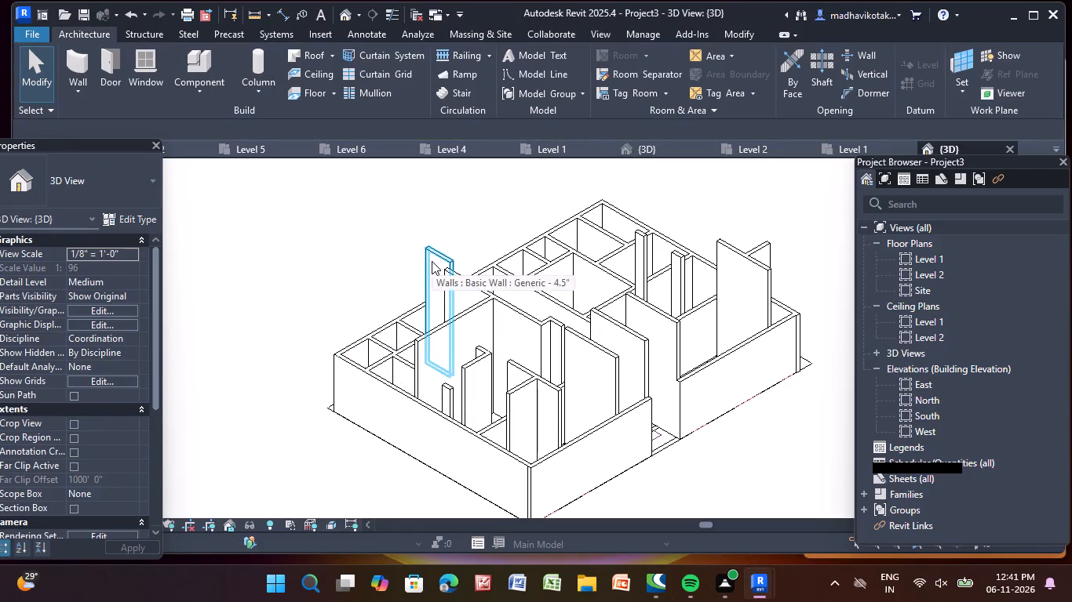
Set the top constraint of the remaining raised short east-west wall beside the west exterior wall to Up to level: Level 2.
{"action": "left_click", "coordinate": [432, 261]}
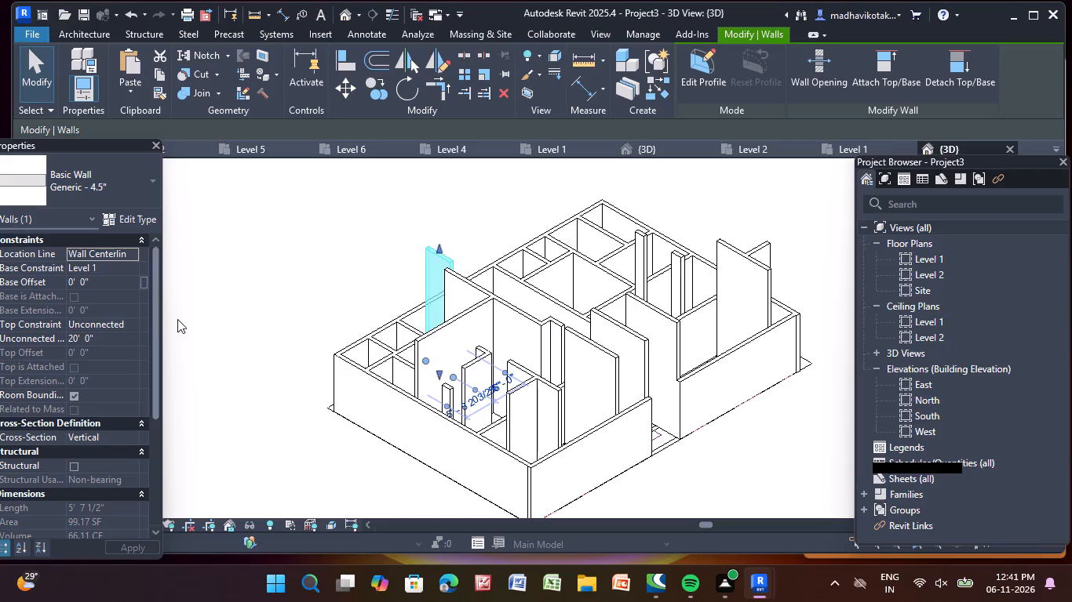
{"action": "left_click", "coordinate": [130, 326]}
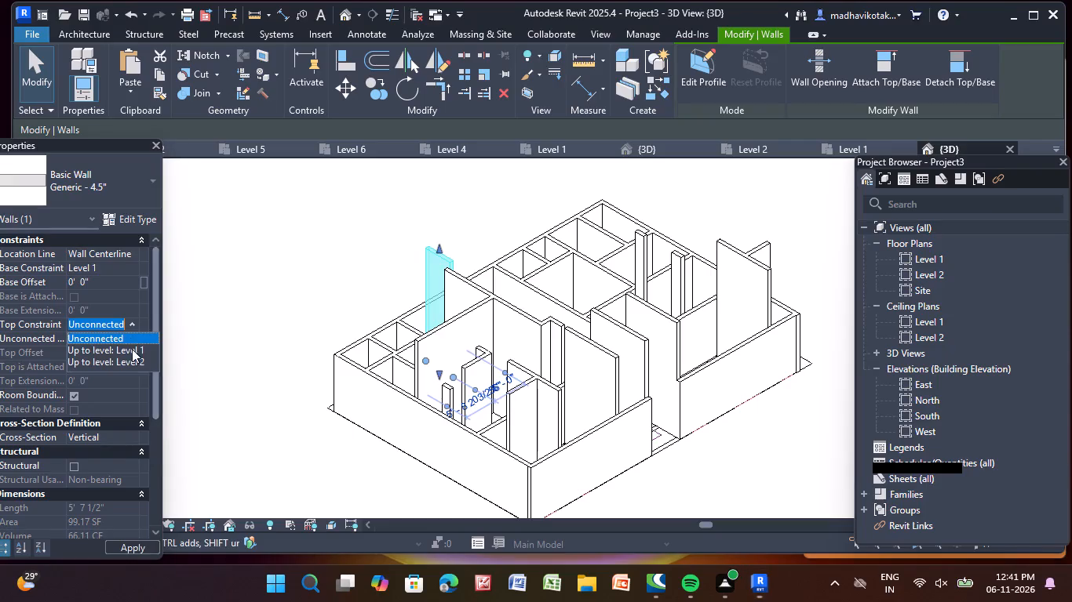
{"action": "left_click", "coordinate": [129, 362]}
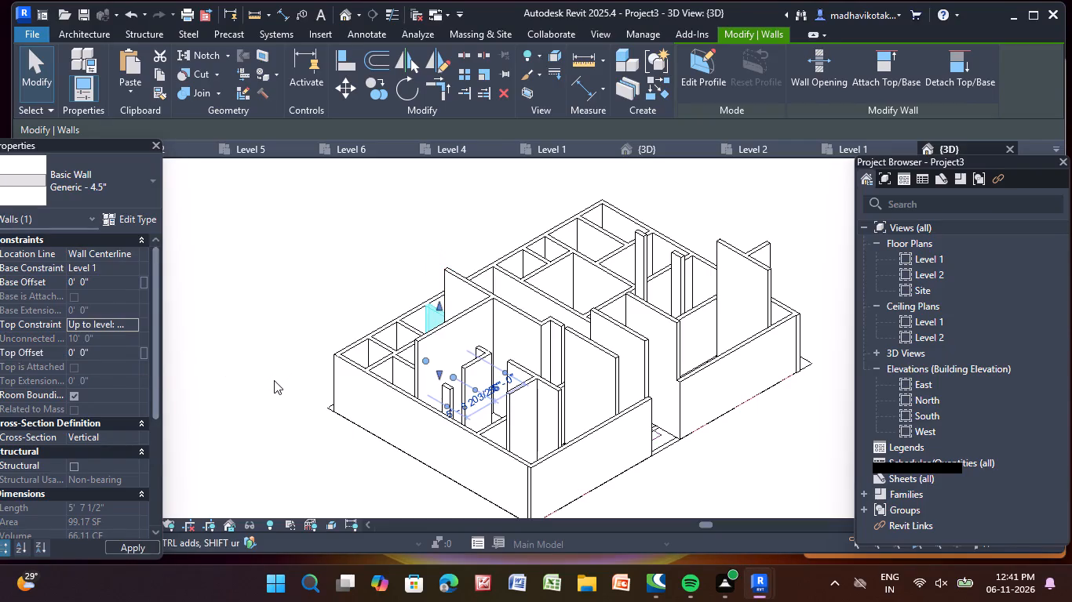
{"action": "left_click", "coordinate": [274, 380]}
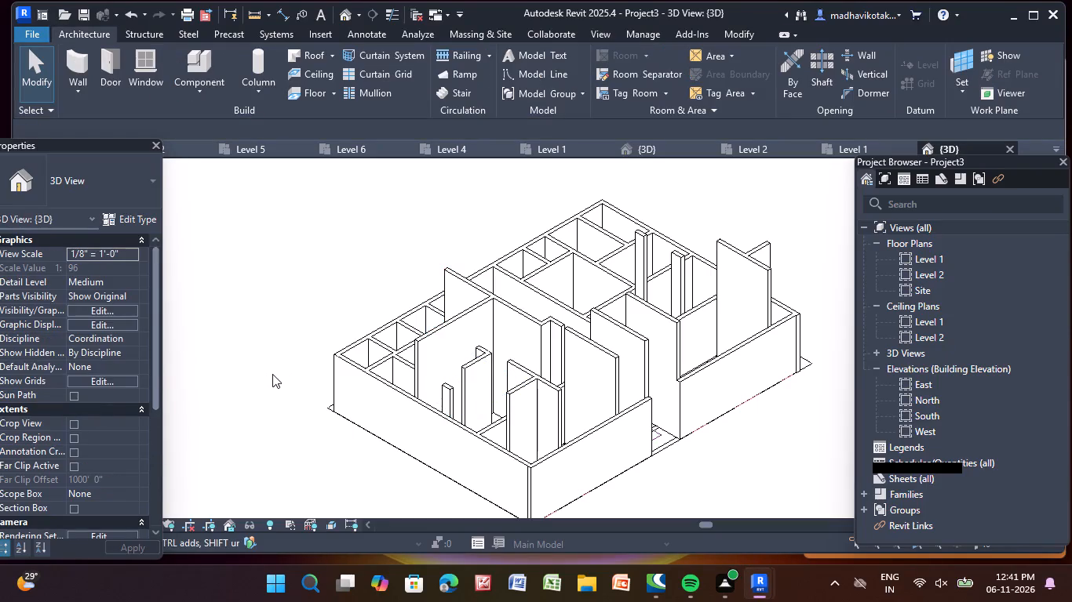
Set the top constraint of the long raised east-west wall in the southern half, south of the long middle wall, to Up to level: Level 2.
{"action": "middle_click_drag", "start_coordinate": [272, 374], "coordinate": [207, 390]}
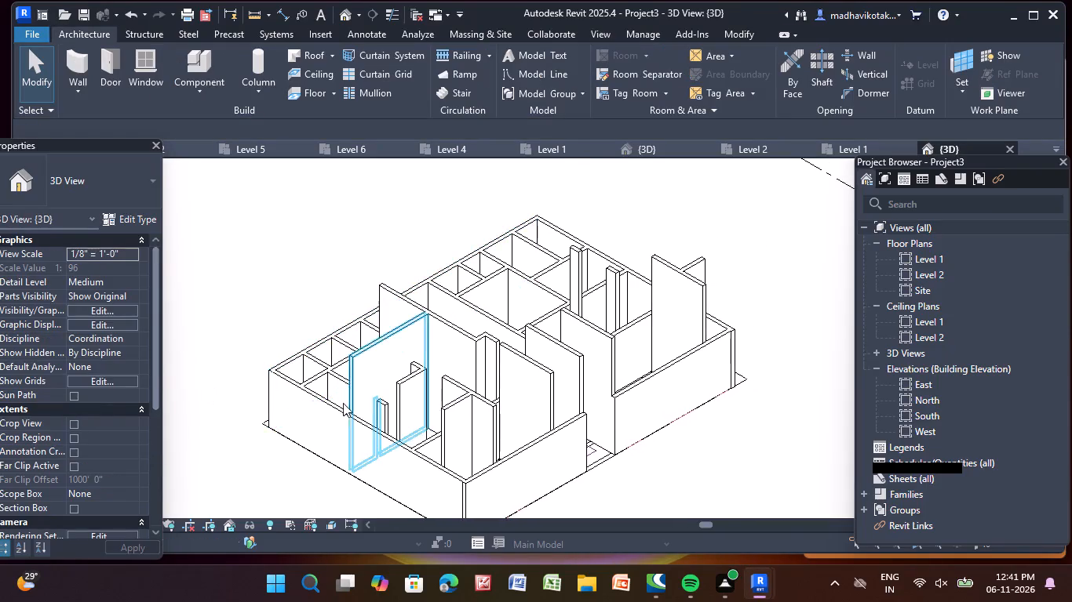
{"action": "scroll", "coordinate": [365, 371], "scroll_direction": "up", "scroll_amount": 3}
{"action": "left_click", "coordinate": [410, 277]}
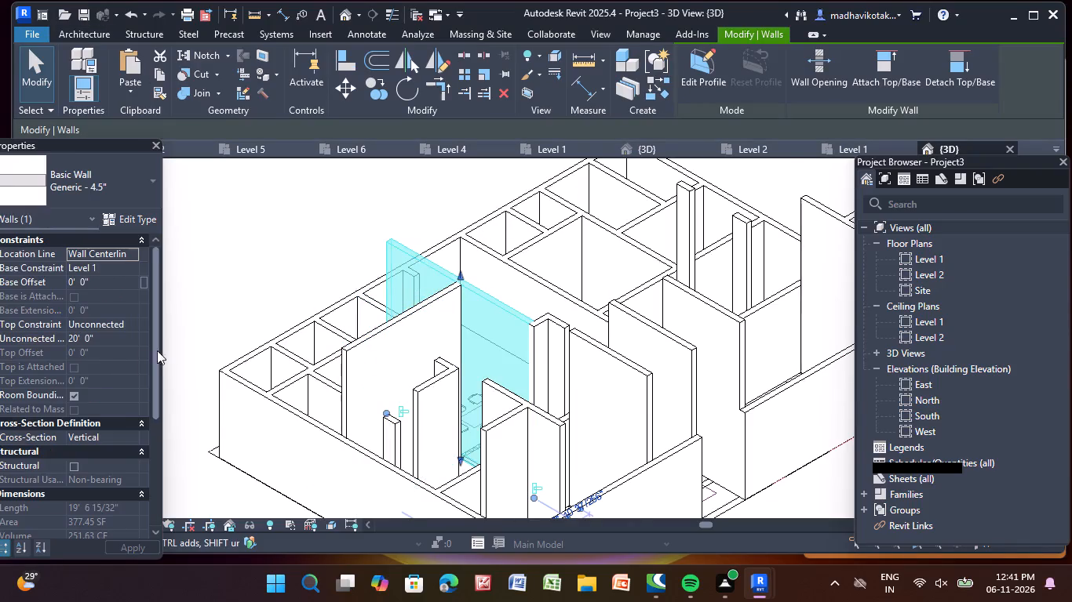
{"action": "left_click", "coordinate": [135, 325]}
{"action": "left_click", "coordinate": [127, 367]}
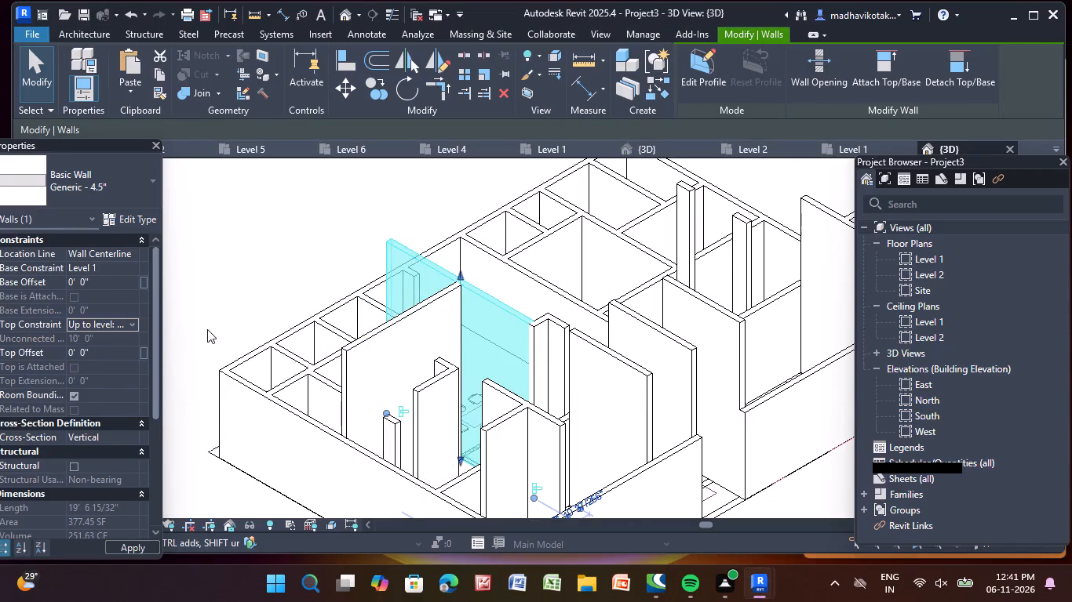
{"action": "left_click", "coordinate": [224, 319]}
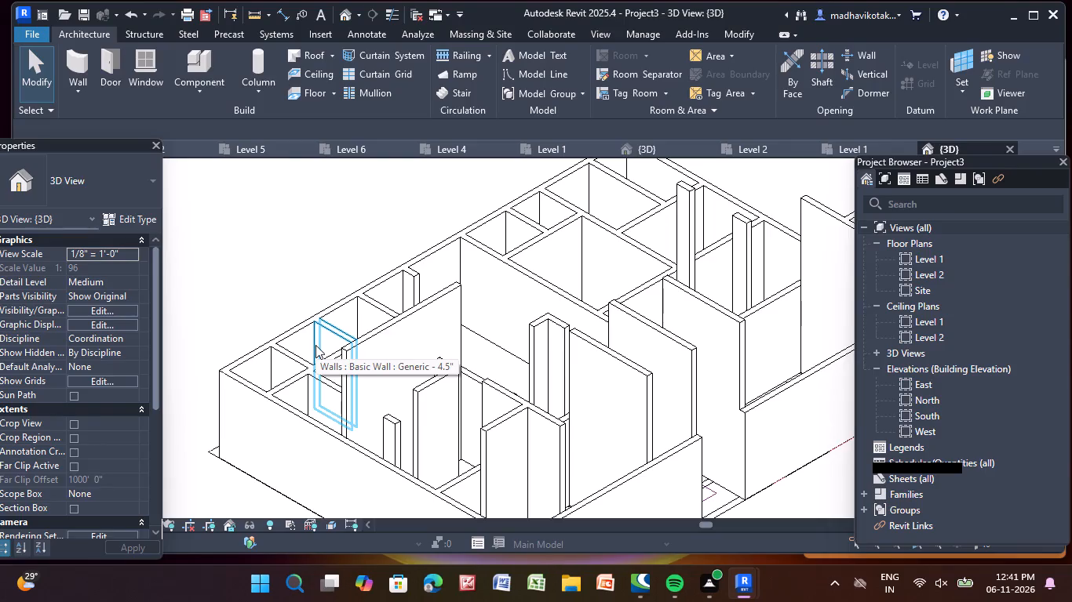
Set the top constraint of the north-south wall between the south exterior wall and the just-lowered east-west wall to Up to level: Level 2.
{"action": "left_click", "coordinate": [362, 344]}
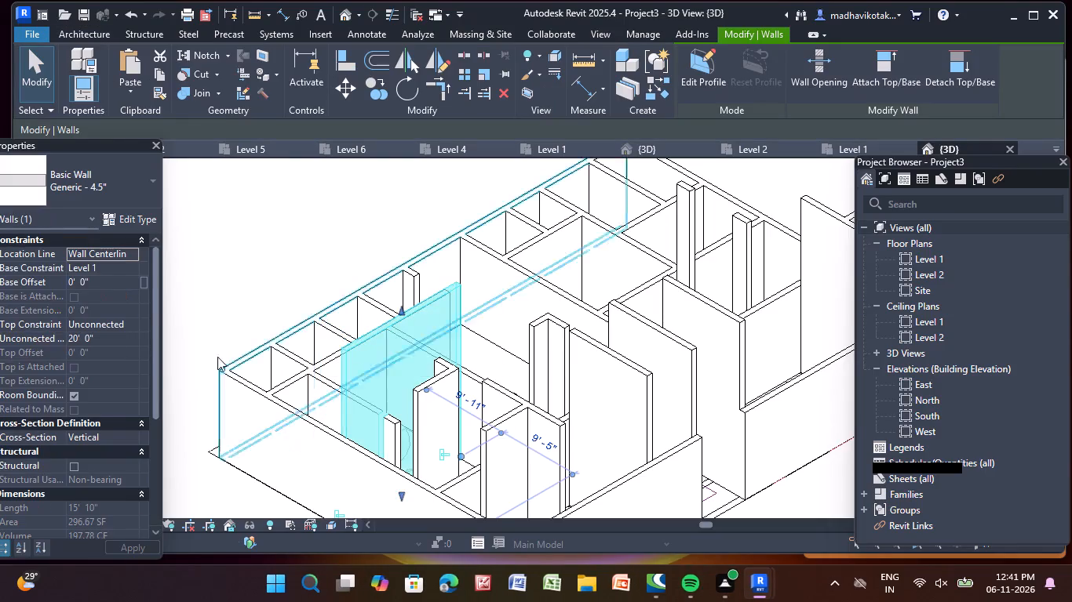
{"action": "left_click", "coordinate": [131, 323]}
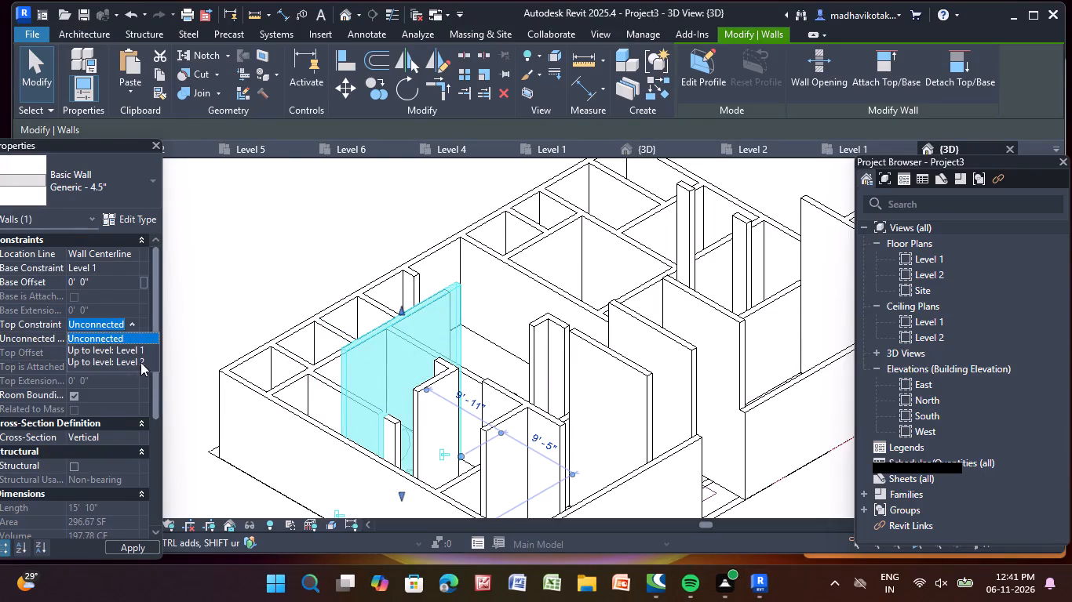
{"action": "left_click", "coordinate": [140, 362]}
{"action": "left_click", "coordinate": [248, 287]}
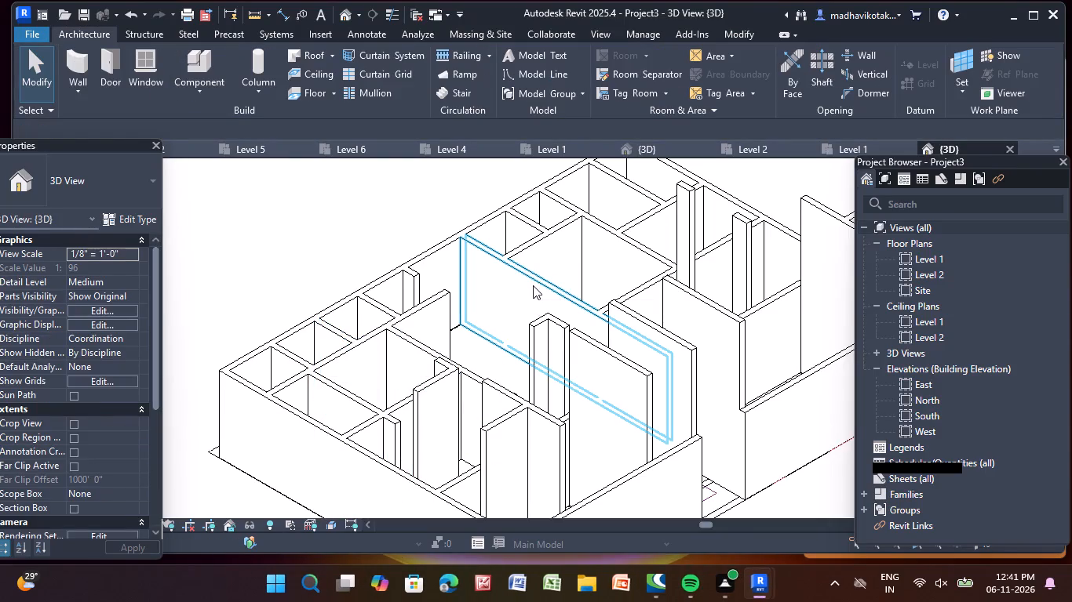
{"action": "left_click", "coordinate": [533, 285]}
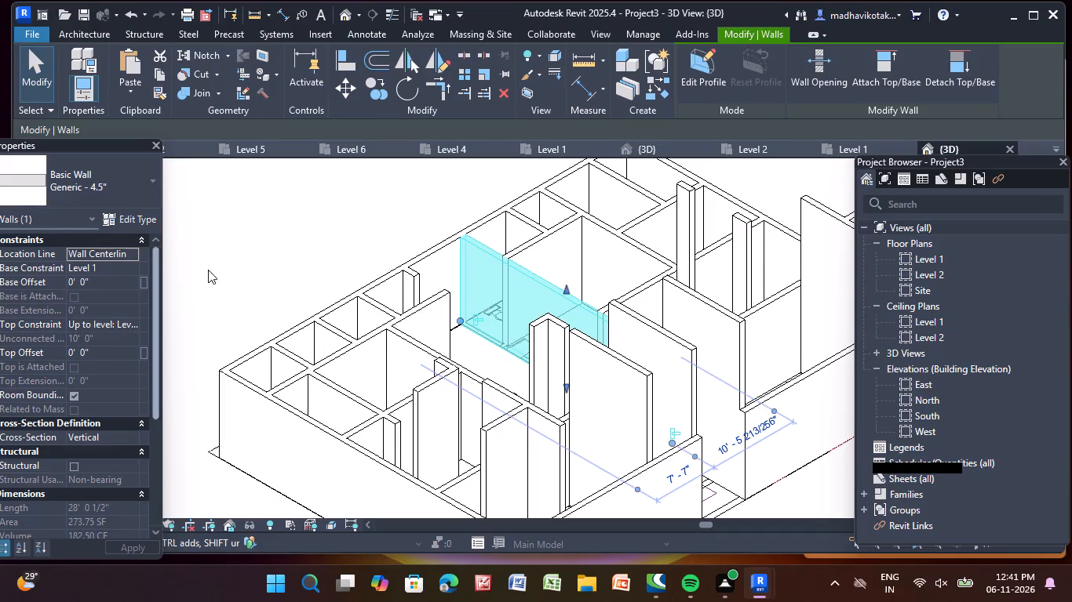
{"action": "left_click", "coordinate": [239, 247]}
Set the top constraint of the short north-south wall off the middle of the south exterior wall to Up to level: Level 2.
{"action": "left_click", "coordinate": [443, 401]}
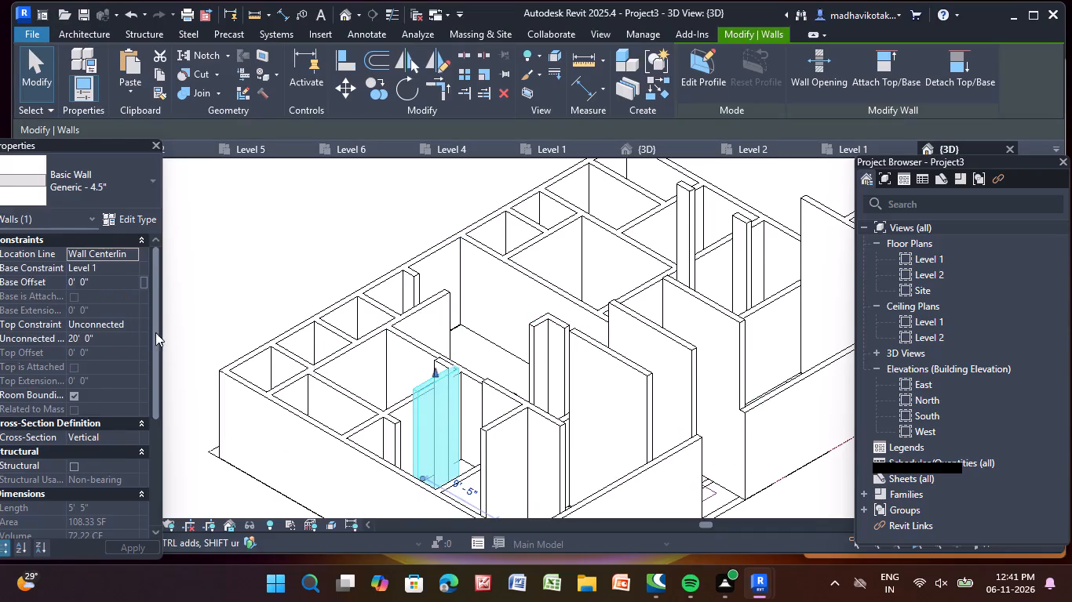
{"action": "left_click", "coordinate": [133, 325]}
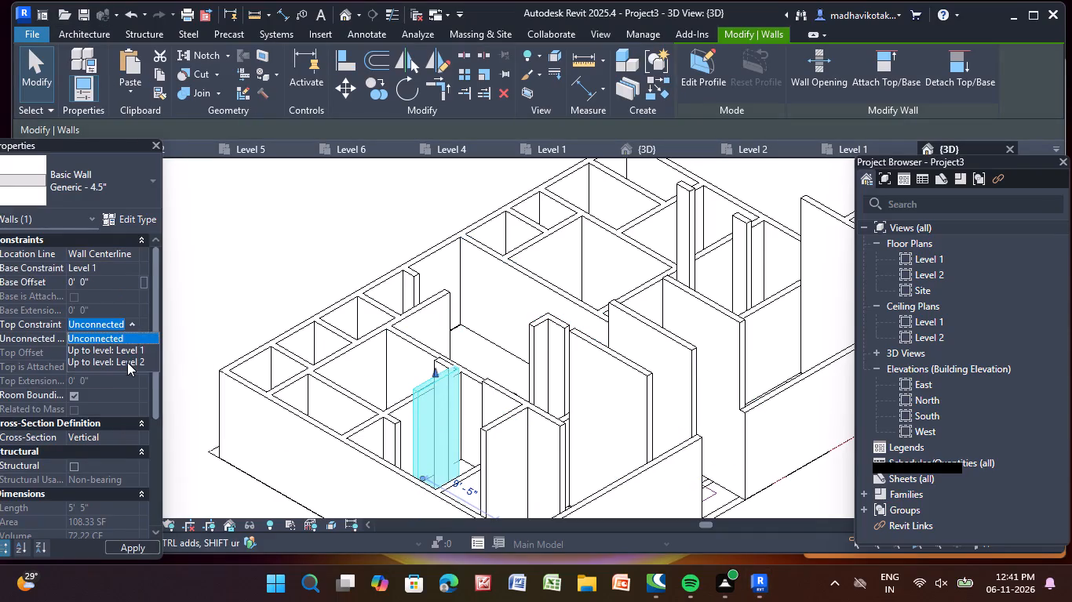
{"action": "left_click", "coordinate": [127, 362]}
{"action": "left_click", "coordinate": [246, 270]}
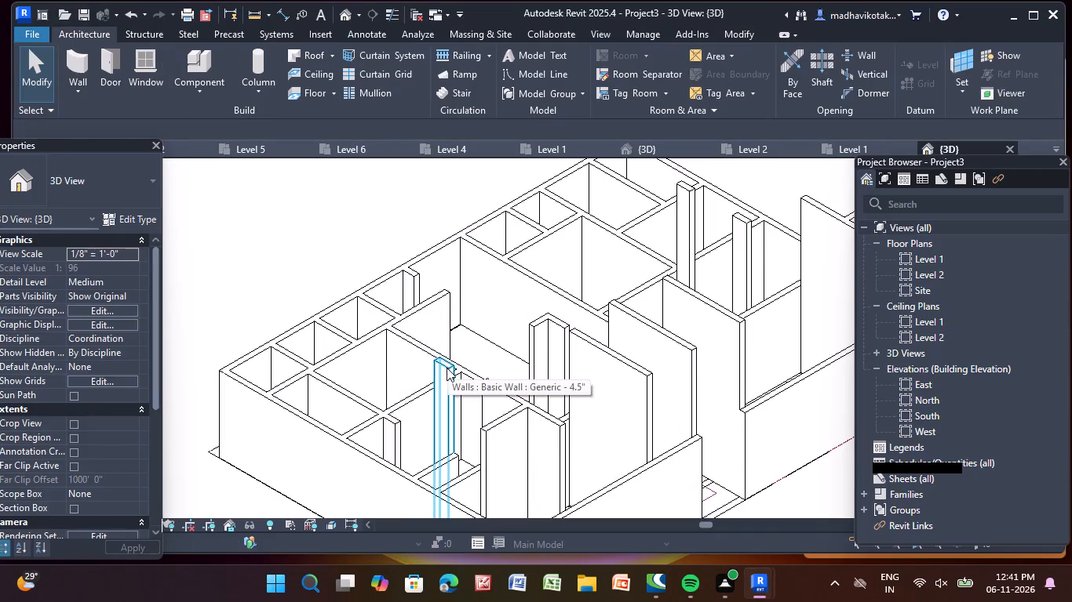
Set the top constraint of the small east-west stub at the north end of that short wall to Up to level: Level 2.
{"action": "left_click", "coordinate": [447, 368]}
{"action": "left_click", "coordinate": [133, 328]}
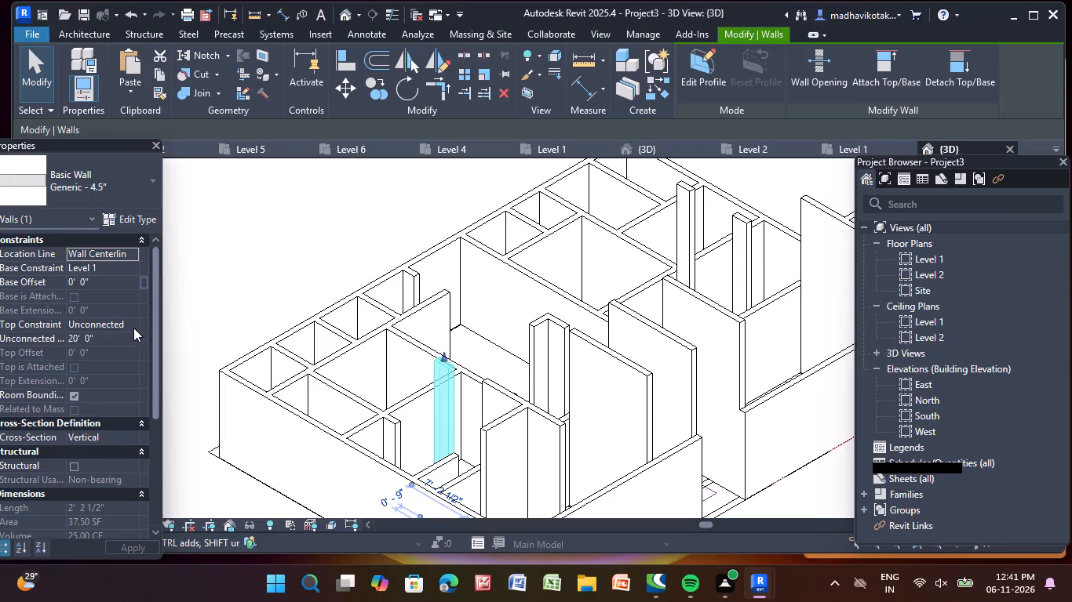
{"action": "left_click", "coordinate": [133, 361]}
{"action": "left_click", "coordinate": [216, 285]}
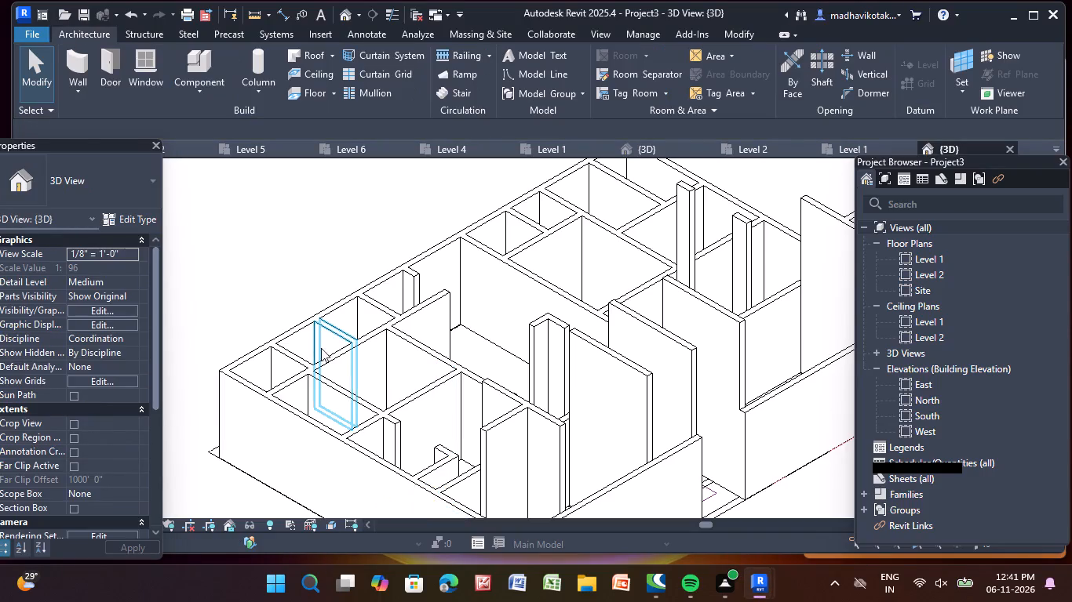
Set the top constraint of the east-west wall meeting the east exterior wall near the southeast corner to Up to level: Level 2.
{"action": "middle_click_drag", "start_coordinate": [378, 400], "coordinate": [341, 269]}
{"action": "scroll", "coordinate": [341, 269], "scroll_direction": "up", "scroll_amount": 1}
{"action": "left_click", "coordinate": [361, 317]}
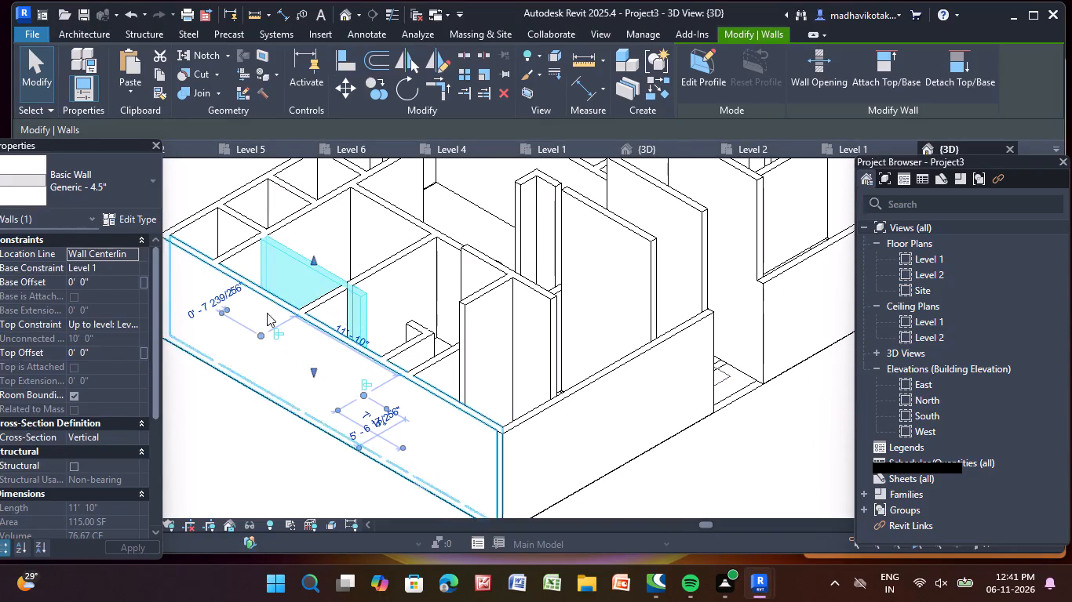
{"action": "left_click", "coordinate": [200, 179]}
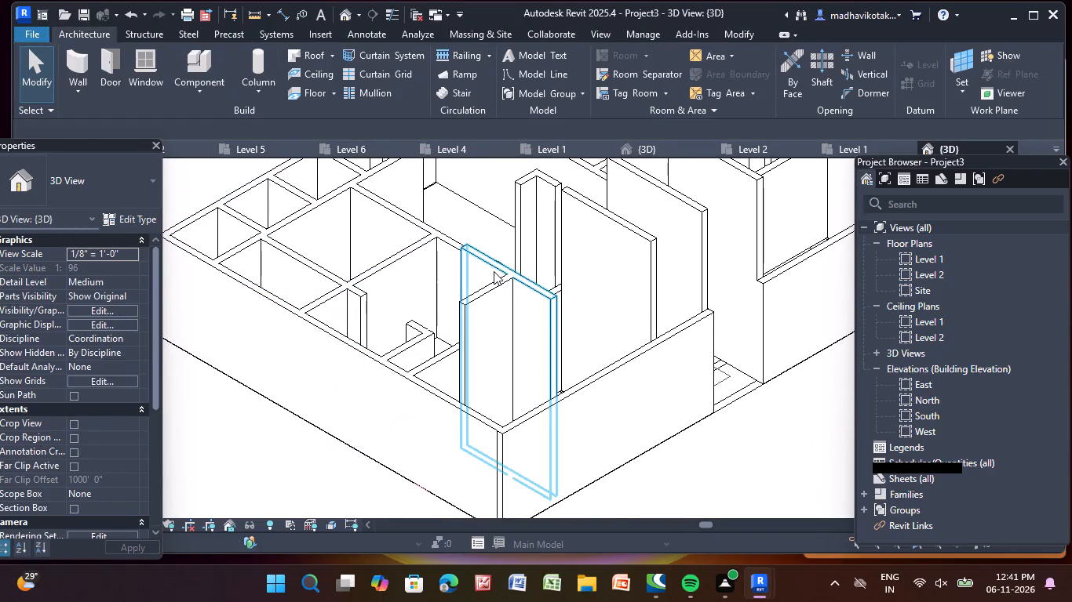
{"action": "left_click", "coordinate": [494, 271]}
{"action": "left_click", "coordinate": [130, 323]}
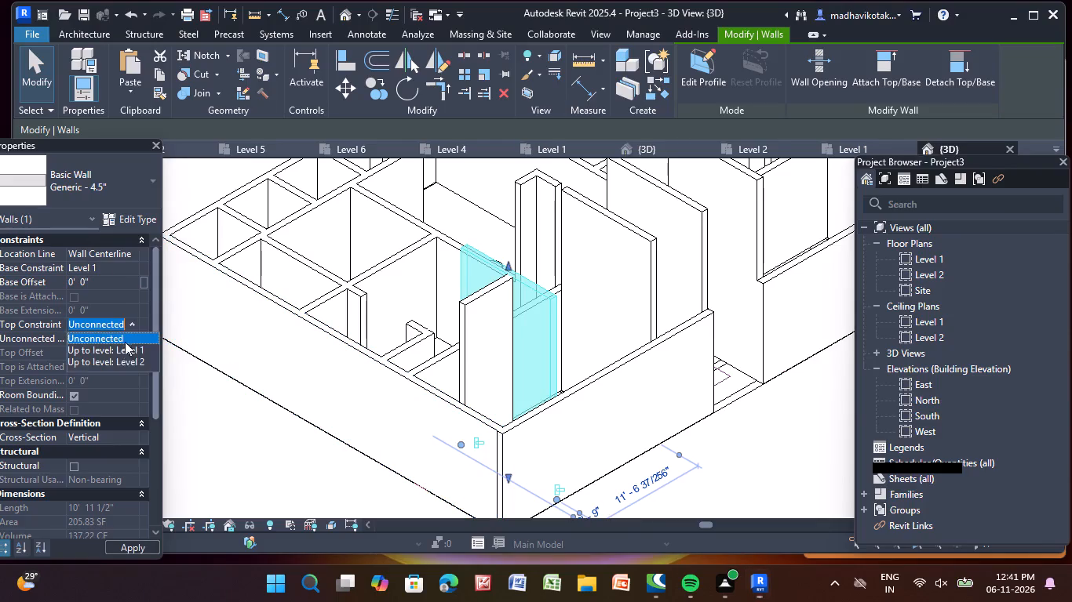
{"action": "left_click", "coordinate": [120, 362]}
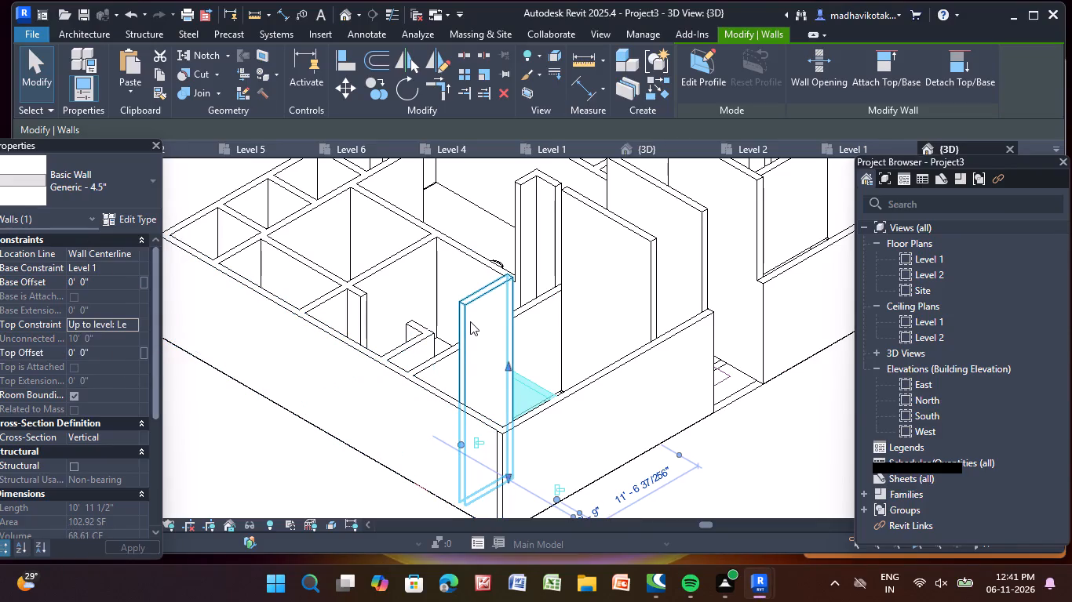
Set the top constraint of the short north-south wall off the south exterior wall near the southeast corner to Up to level: Level 2.
{"action": "left_click", "coordinate": [470, 321]}
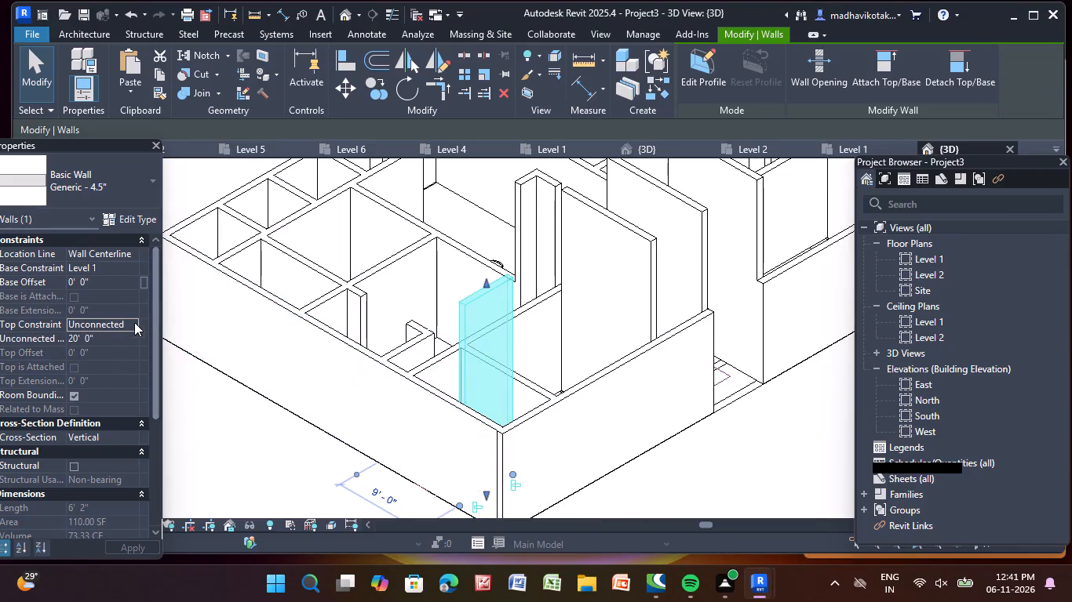
{"action": "left_click", "coordinate": [129, 323]}
{"action": "left_click", "coordinate": [116, 364]}
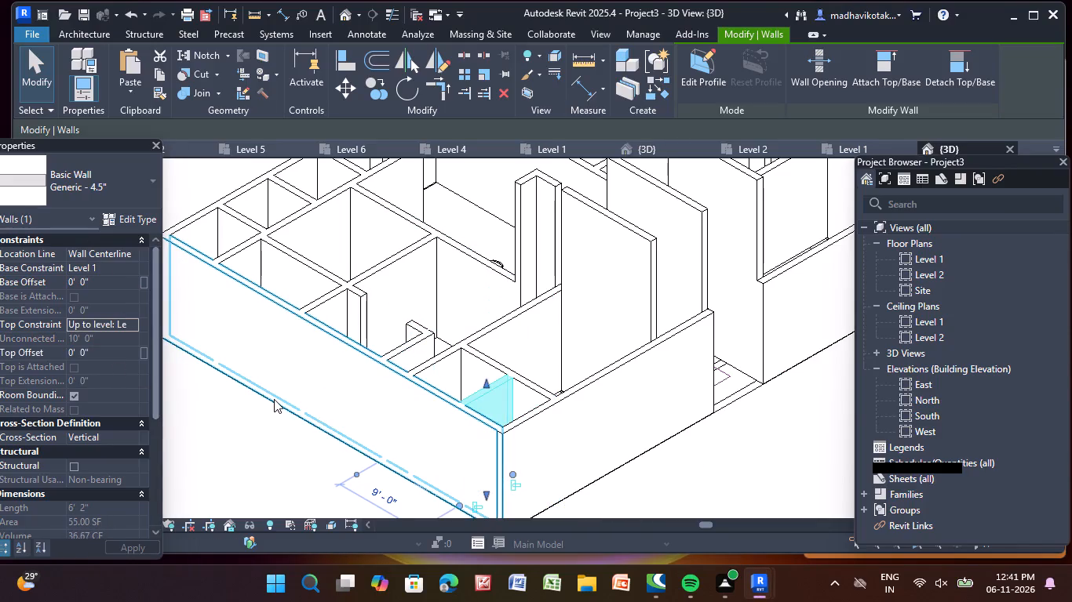
{"action": "left_click", "coordinate": [274, 398]}
Check the top constraints of the long east-west wall, the long north-south wall and the small stub in the southwest part.
{"action": "middle_click_drag", "start_coordinate": [467, 311], "coordinate": [451, 333]}
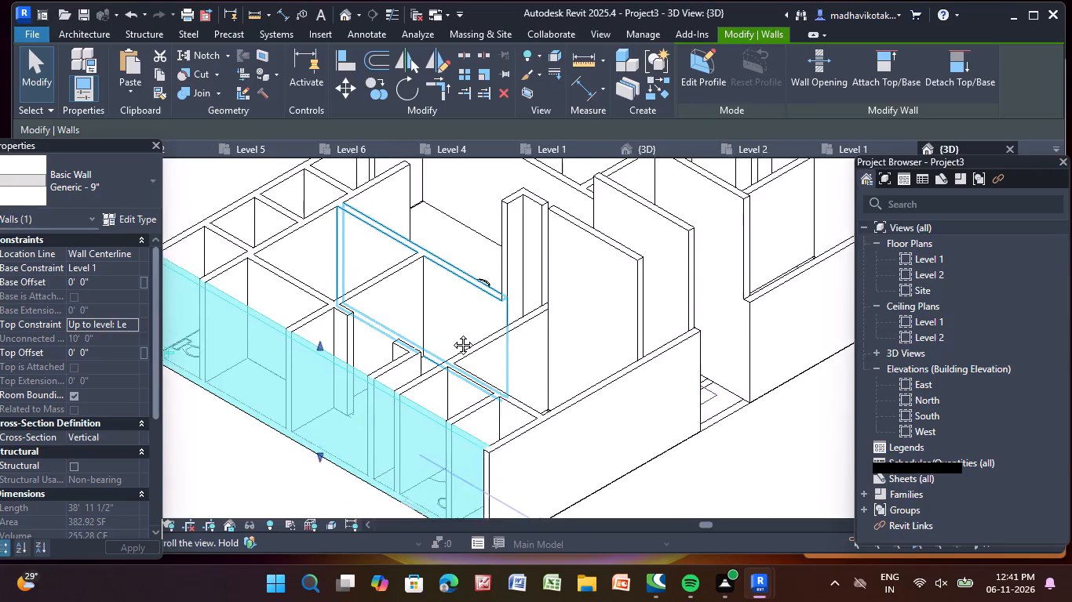
{"action": "middle_click_drag", "start_coordinate": [451, 333], "coordinate": [403, 373]}
{"action": "left_click", "coordinate": [407, 353]}
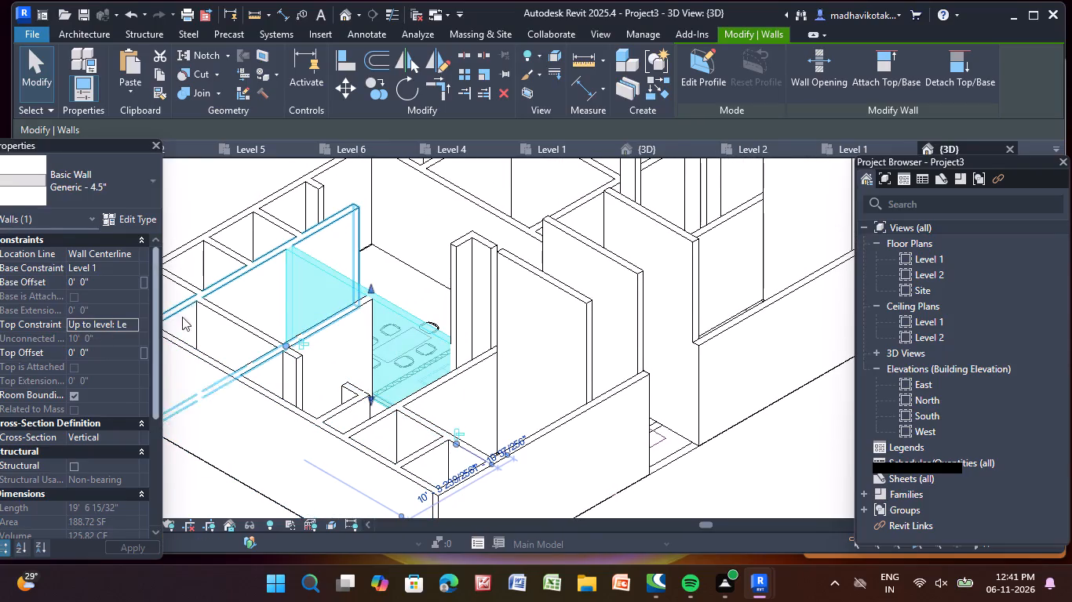
{"action": "left_click", "coordinate": [197, 195]}
{"action": "left_click", "coordinate": [327, 239]}
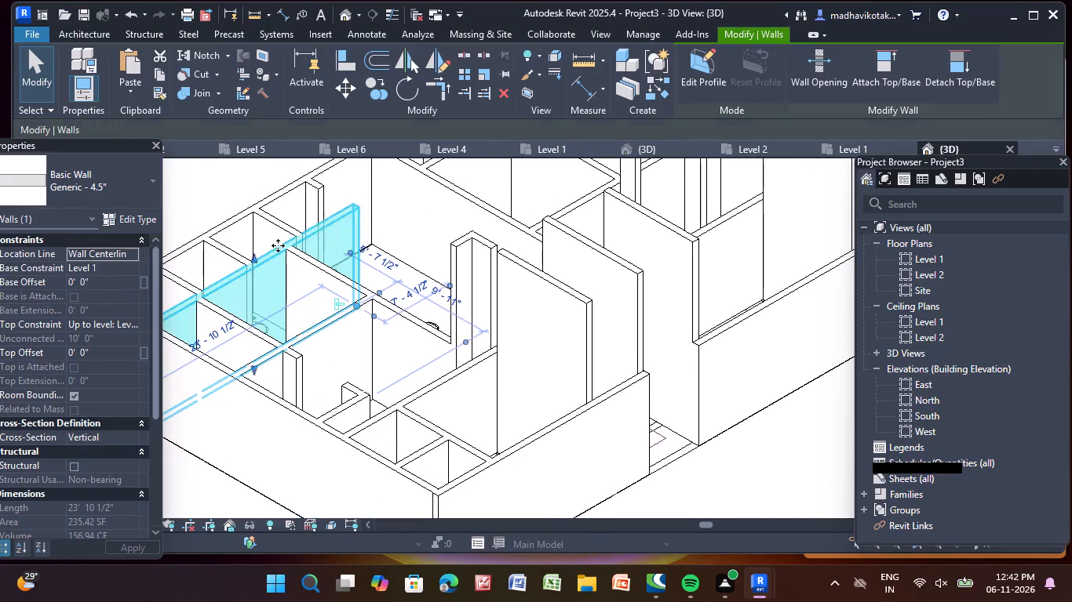
{"action": "left_click", "coordinate": [198, 184]}
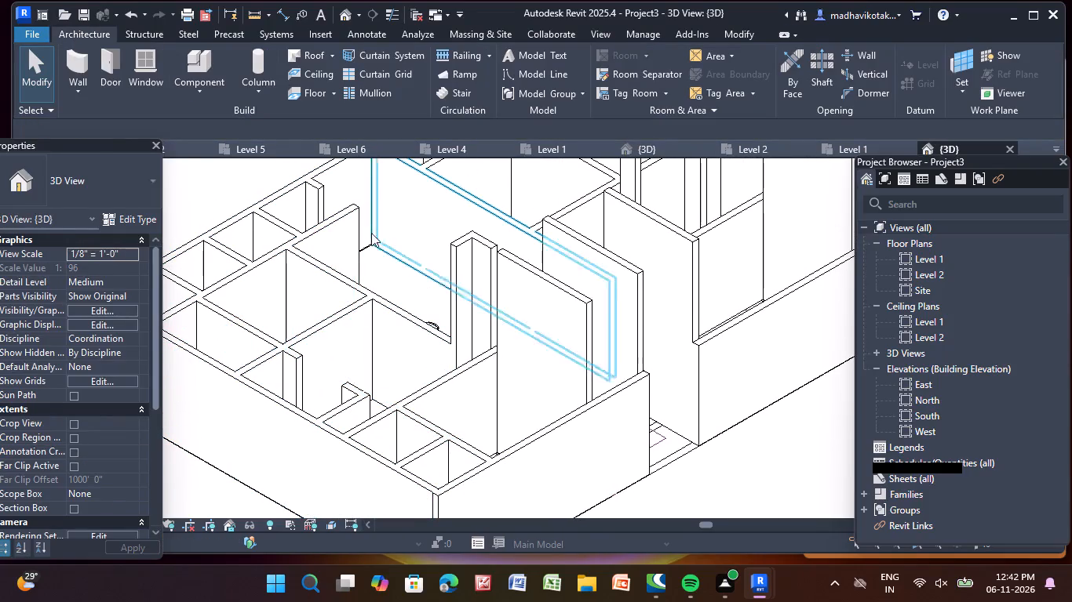
{"action": "left_click", "coordinate": [321, 194]}
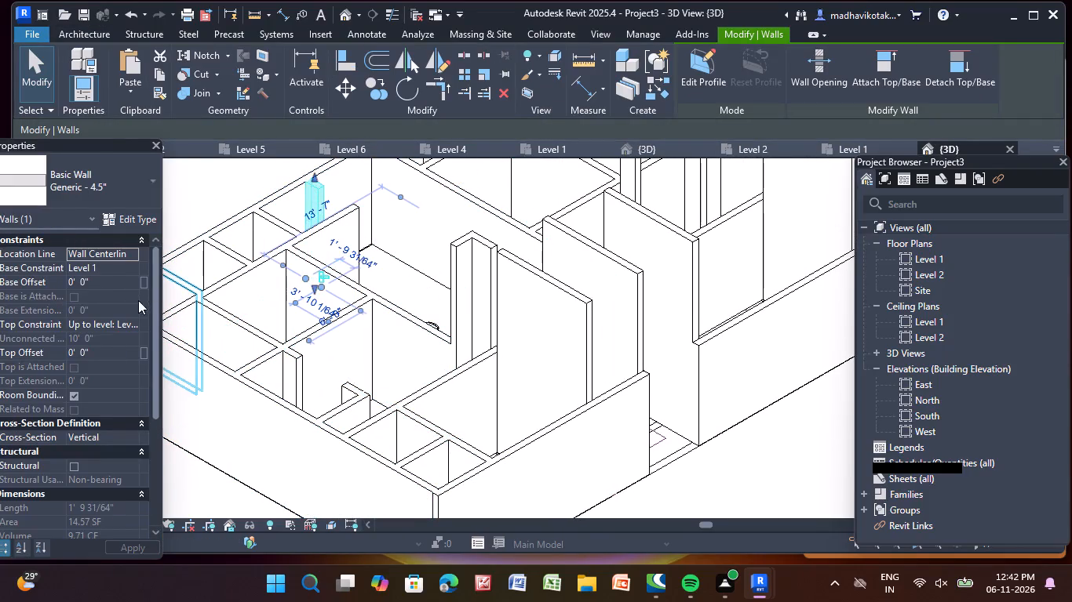
Set the top constraint of the next east-west partition meeting the east exterior wall, south of the stair entrance, to Up to level: Level 2.
{"action": "left_click", "coordinate": [230, 176]}
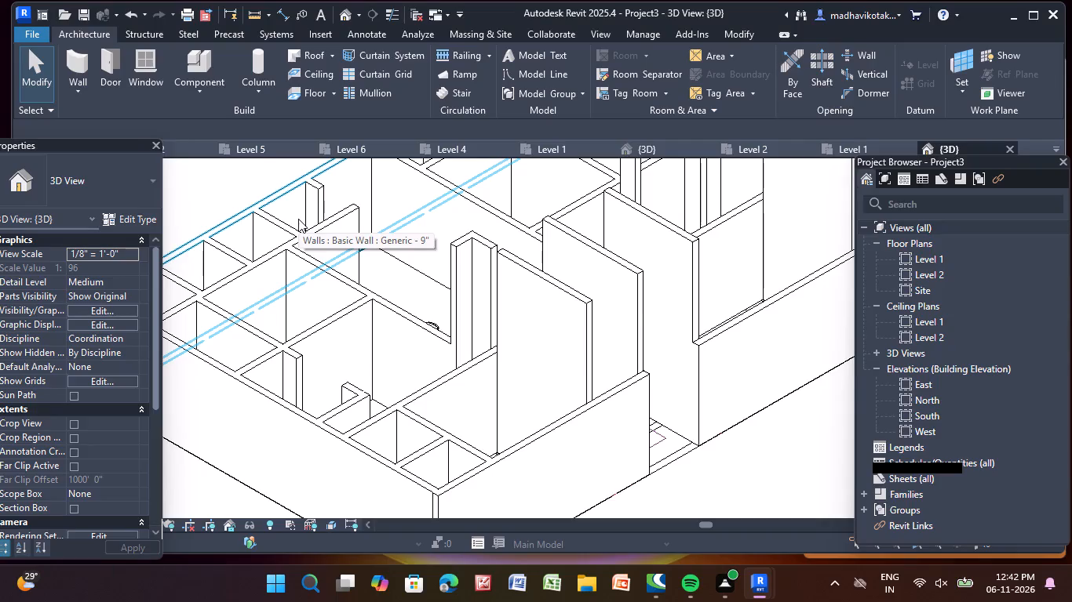
{"action": "left_click", "coordinate": [524, 316]}
{"action": "left_click", "coordinate": [129, 321]}
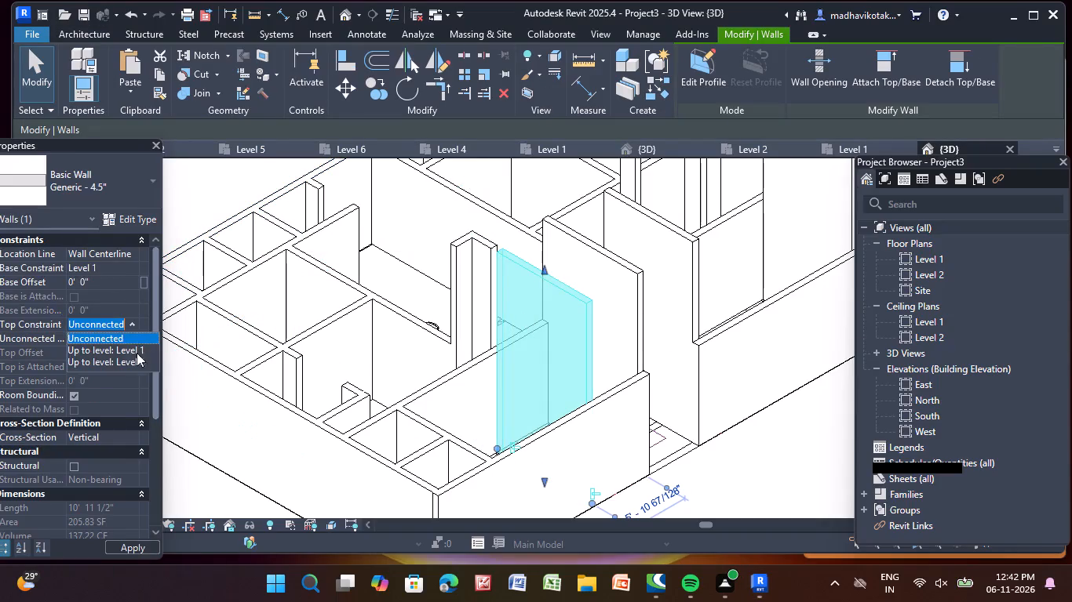
{"action": "left_click", "coordinate": [137, 361]}
Set the top constraints of the two small adjoining stub walls at that partition's west end to Up to level: Level 2.
{"action": "left_click", "coordinate": [455, 306]}
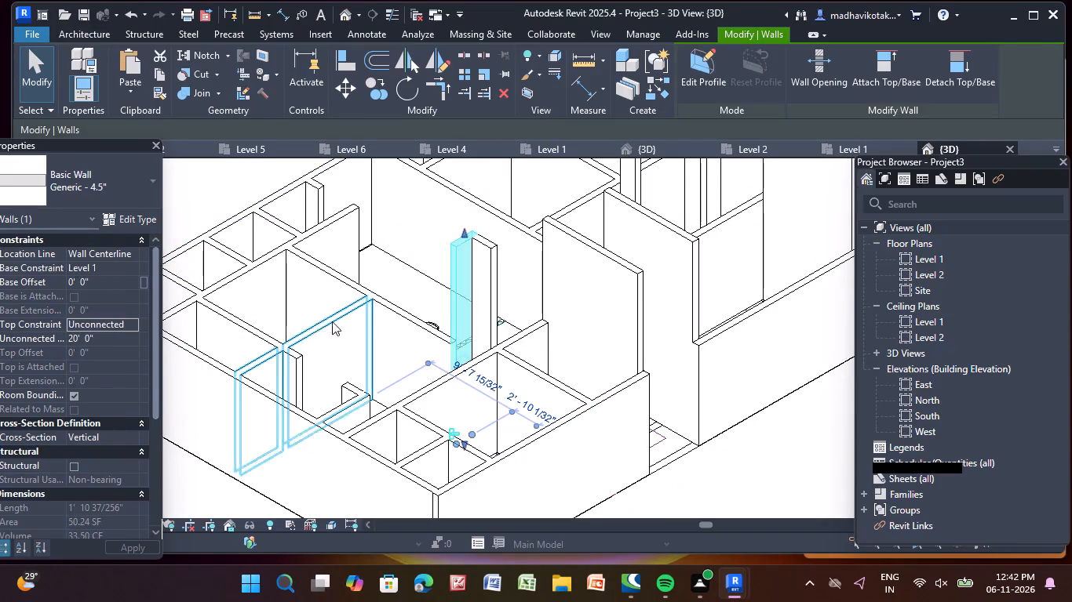
{"action": "left_click", "coordinate": [129, 326]}
{"action": "left_click", "coordinate": [129, 365]}
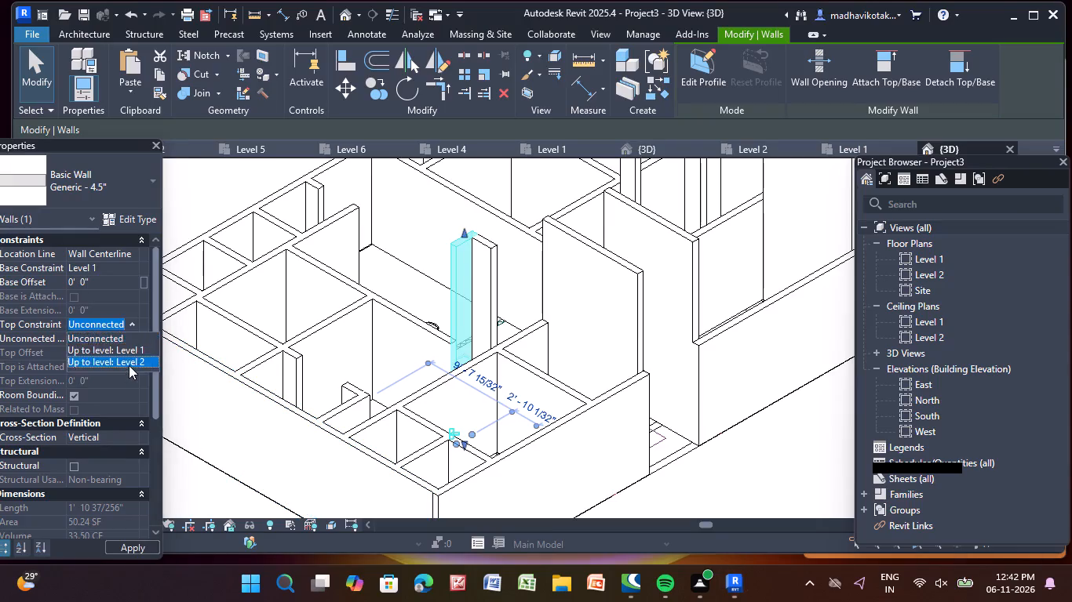
{"action": "left_click", "coordinate": [481, 263]}
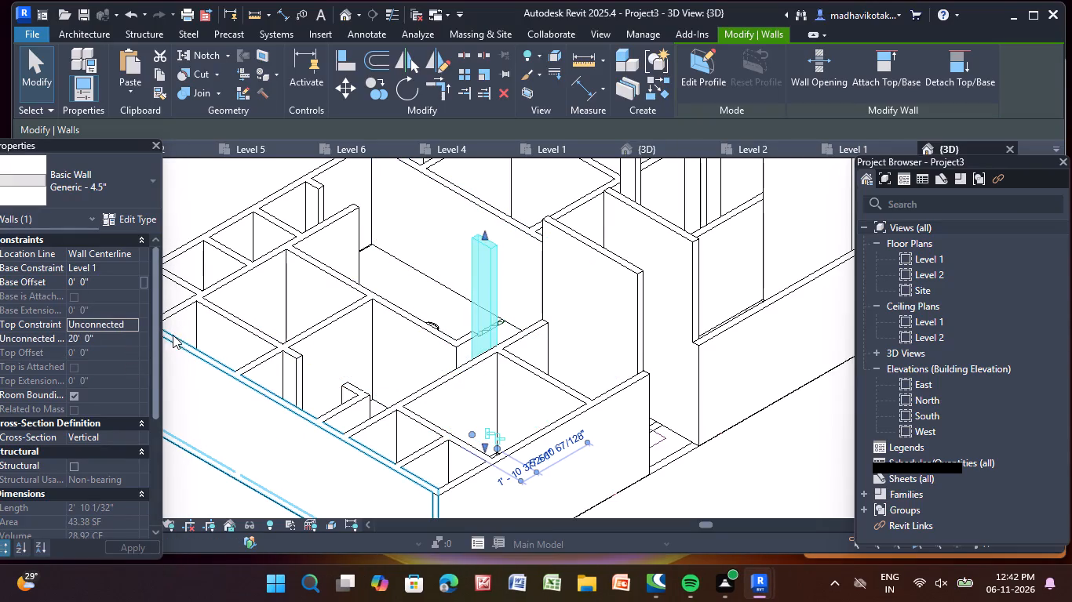
{"action": "left_click", "coordinate": [129, 325]}
{"action": "left_click", "coordinate": [134, 359]}
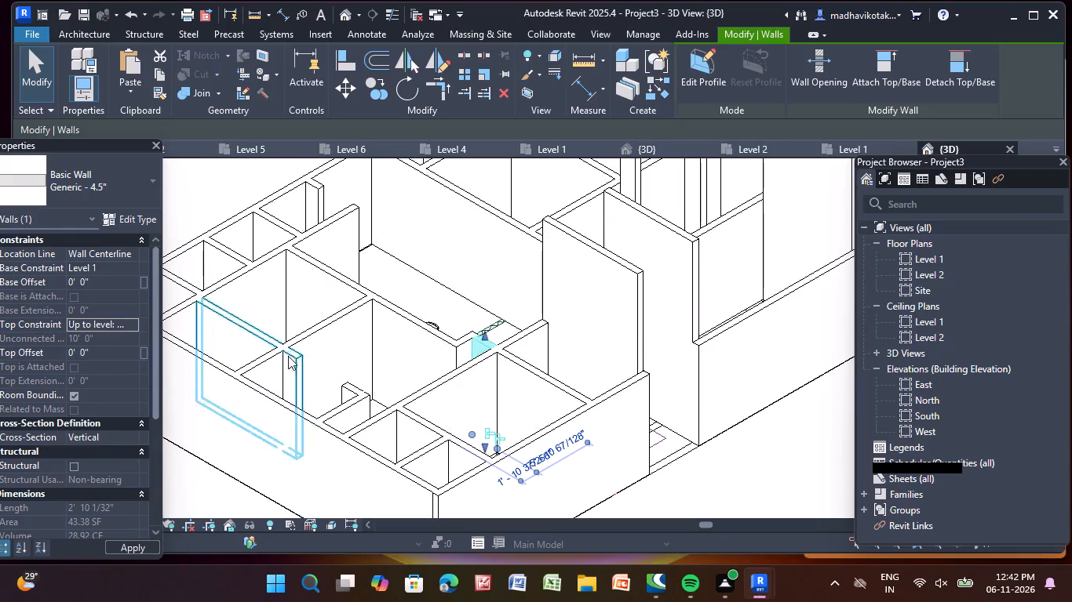
Set the top constraints of the two east-west walls flanking the stair entrance on the east side to Up to level: Level 2.
{"action": "middle_click_drag", "start_coordinate": [379, 362], "coordinate": [314, 422]}
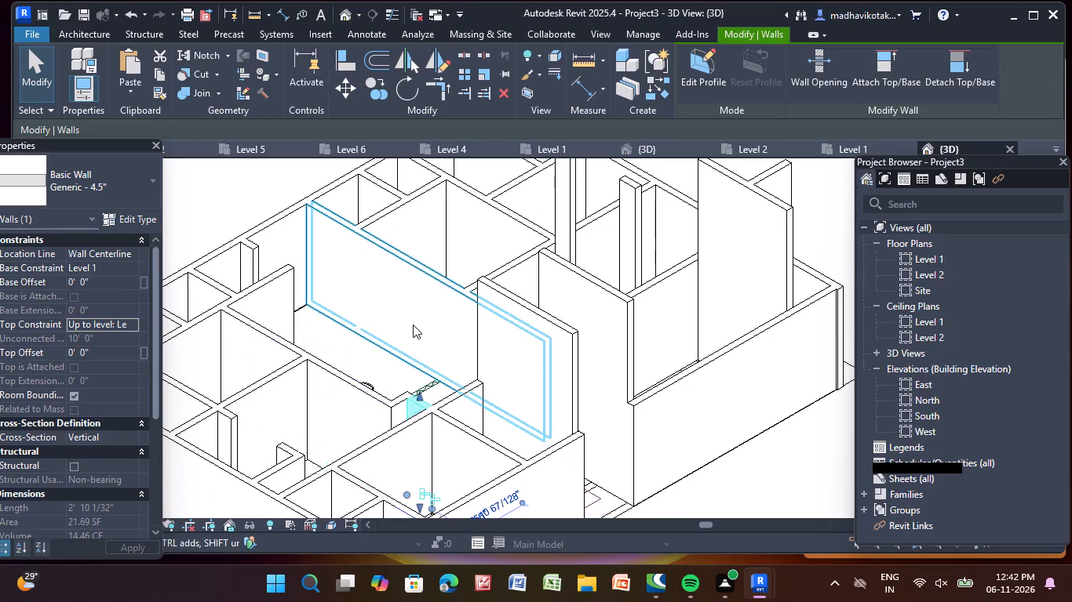
{"action": "left_click", "coordinate": [413, 325]}
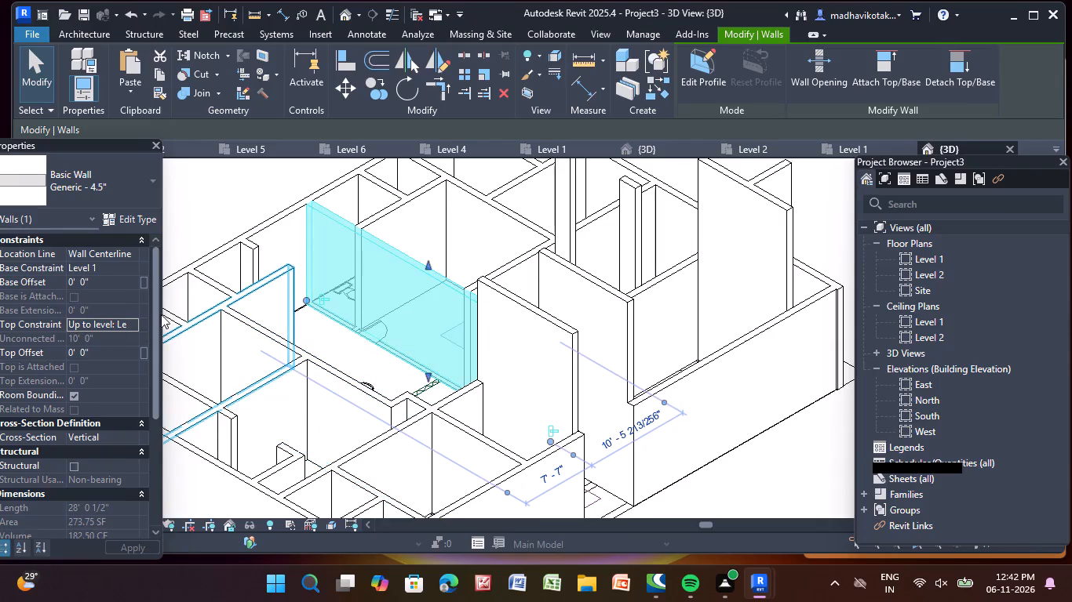
{"action": "left_click", "coordinate": [217, 212]}
{"action": "left_click", "coordinate": [258, 252]}
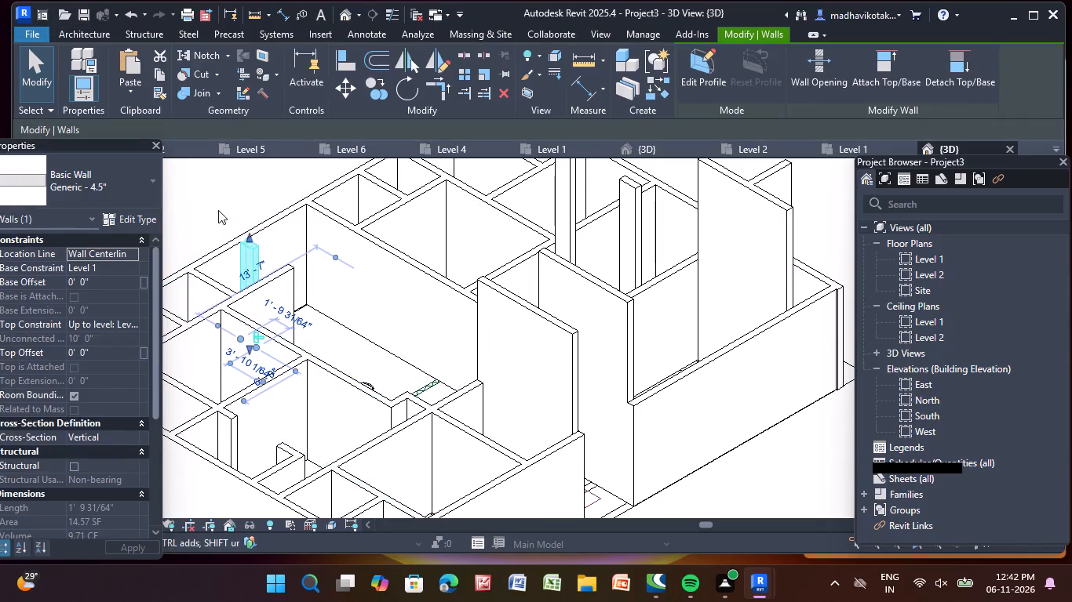
{"action": "left_click", "coordinate": [217, 205]}
{"action": "left_click", "coordinate": [495, 332]}
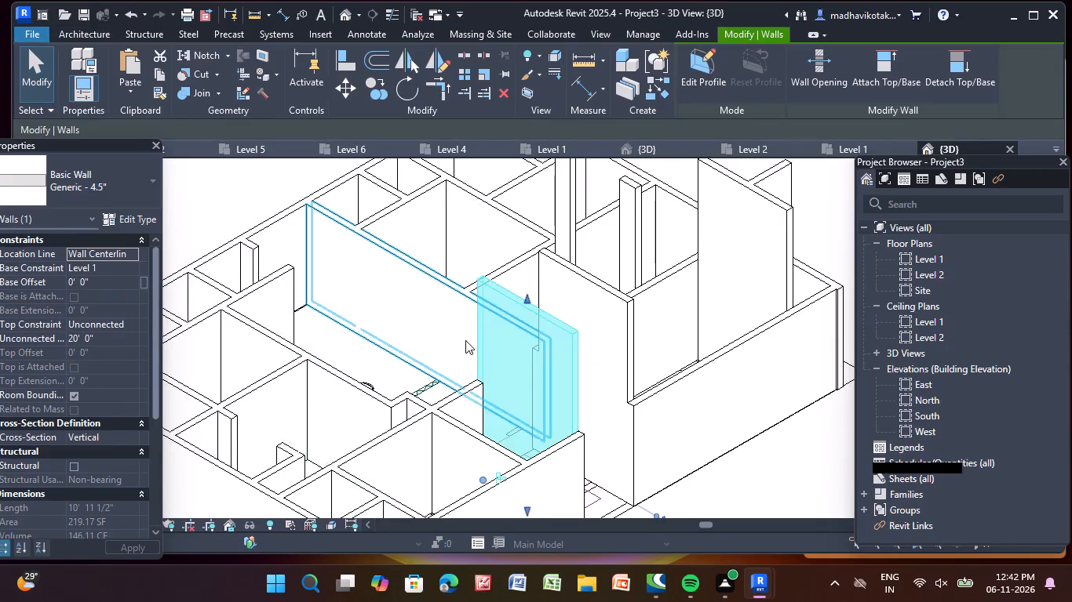
{"action": "left_click", "coordinate": [133, 326]}
{"action": "left_click", "coordinate": [140, 359]}
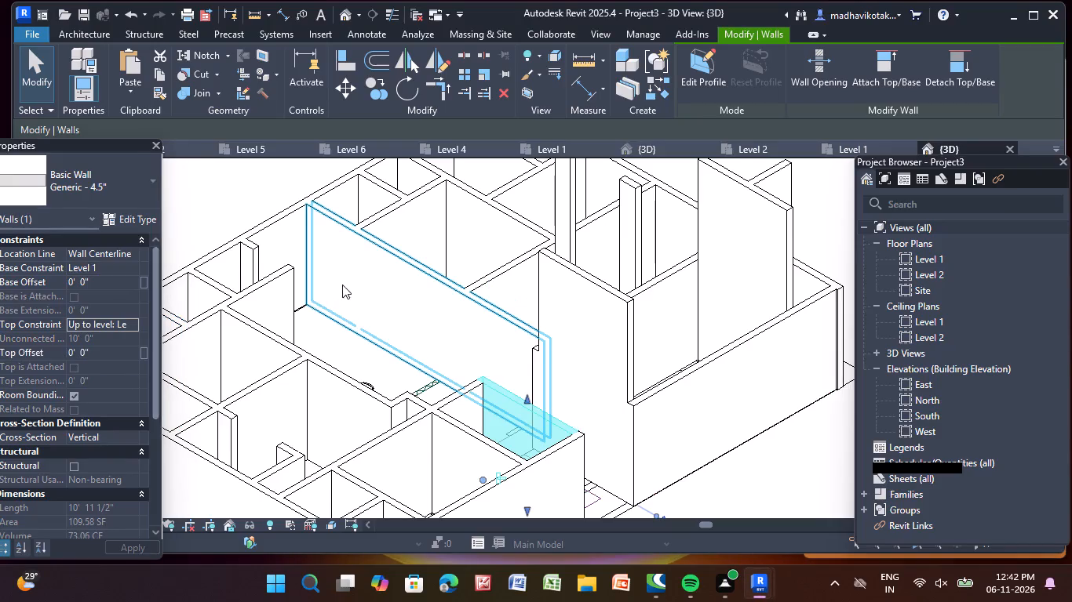
{"action": "middle_click_drag", "start_coordinate": [342, 288], "coordinate": [253, 335]}
{"action": "left_click", "coordinate": [469, 339]}
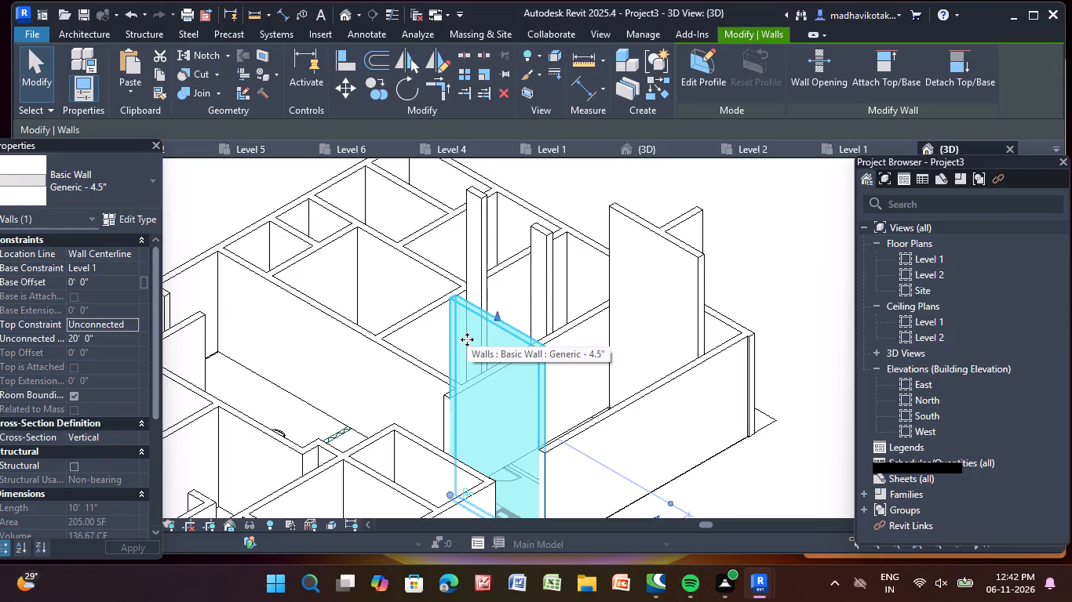
{"action": "left_click", "coordinate": [130, 321]}
{"action": "left_click", "coordinate": [140, 362]}
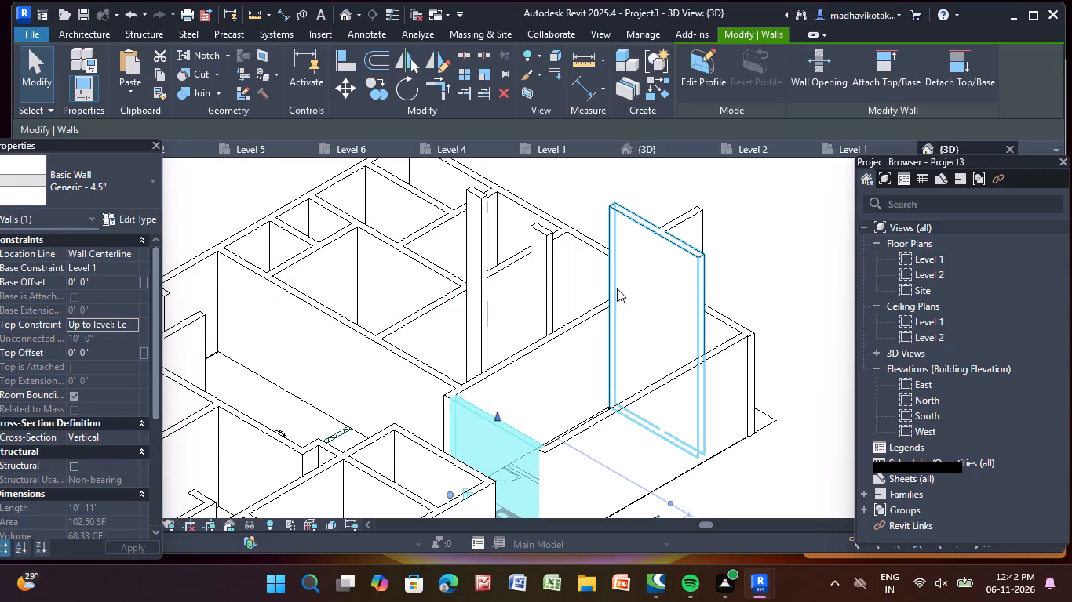
Set the top constraints of the east-west partition and the short north-south wall near the northeast corner to Up to level: Level 2.
{"action": "left_click", "coordinate": [752, 257]}
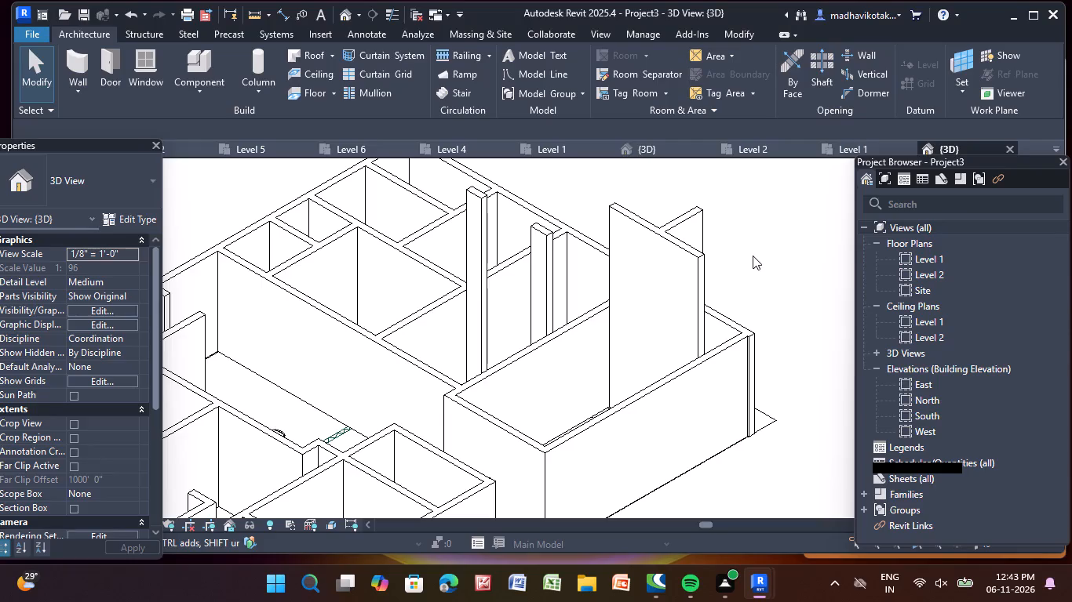
{"action": "left_click", "coordinate": [621, 336]}
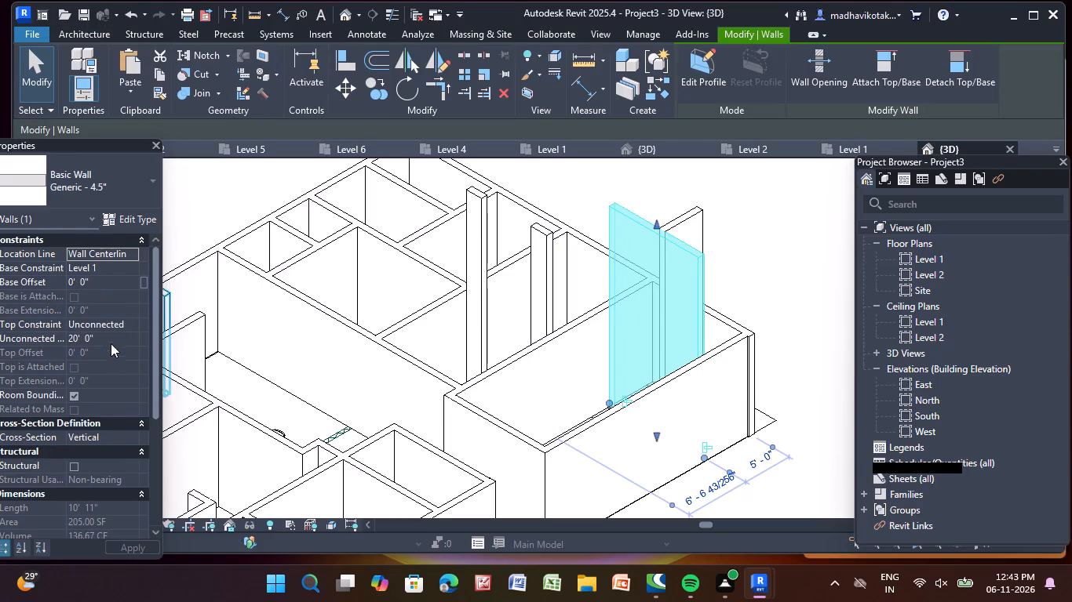
{"action": "left_click", "coordinate": [133, 324]}
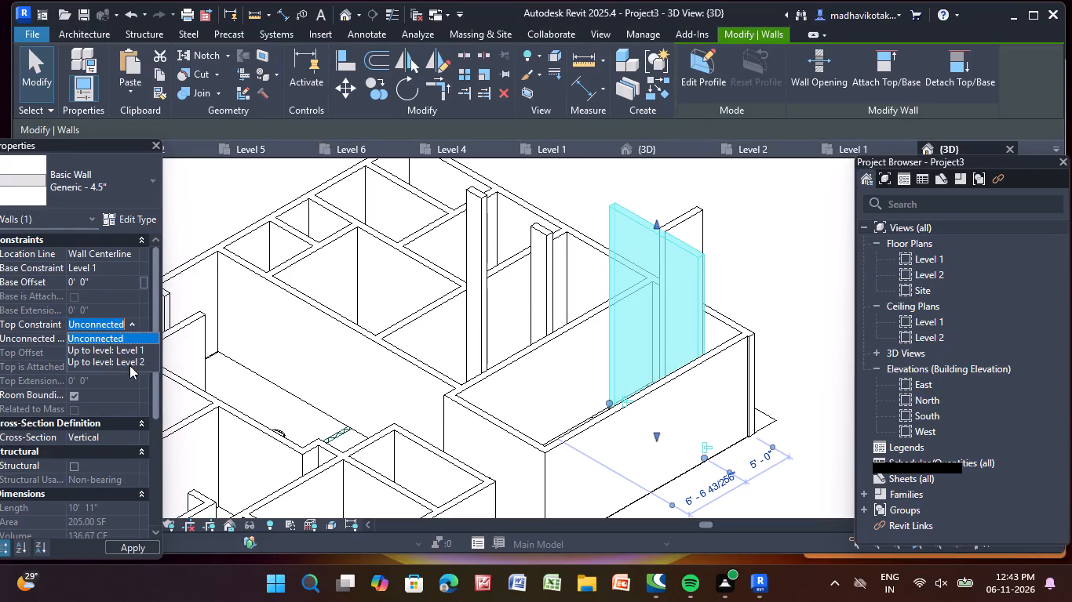
{"action": "left_click", "coordinate": [138, 361]}
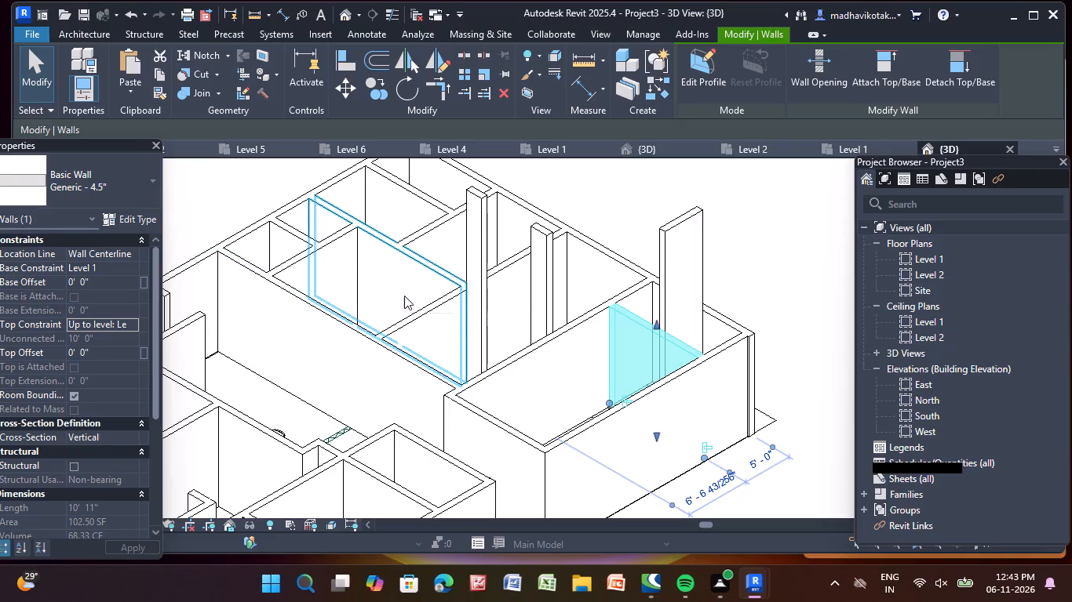
{"action": "left_click", "coordinate": [751, 201]}
{"action": "left_click", "coordinate": [688, 244]}
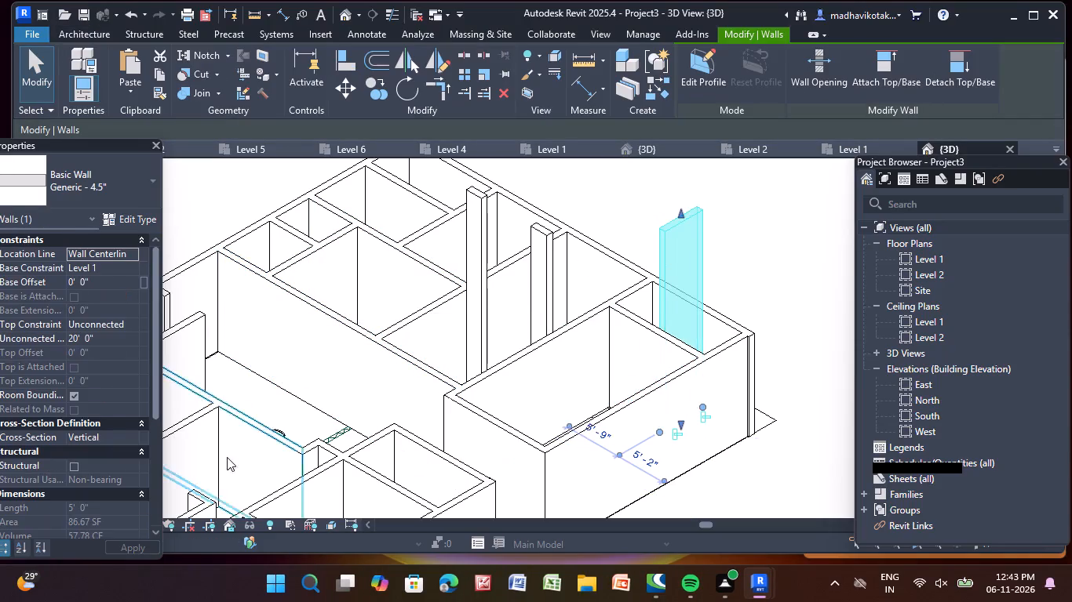
{"action": "left_click", "coordinate": [133, 325]}
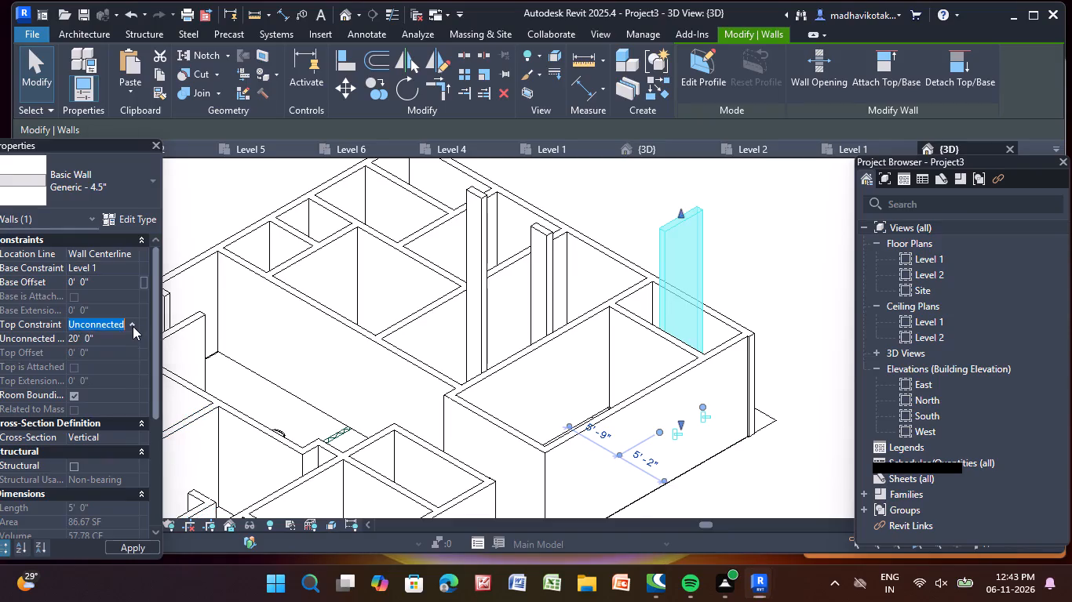
{"action": "left_click", "coordinate": [133, 360]}
Set the top constraints of the two short east-west stubs west of the northeast room to Up to level: Level 2.
{"action": "left_click", "coordinate": [239, 206]}
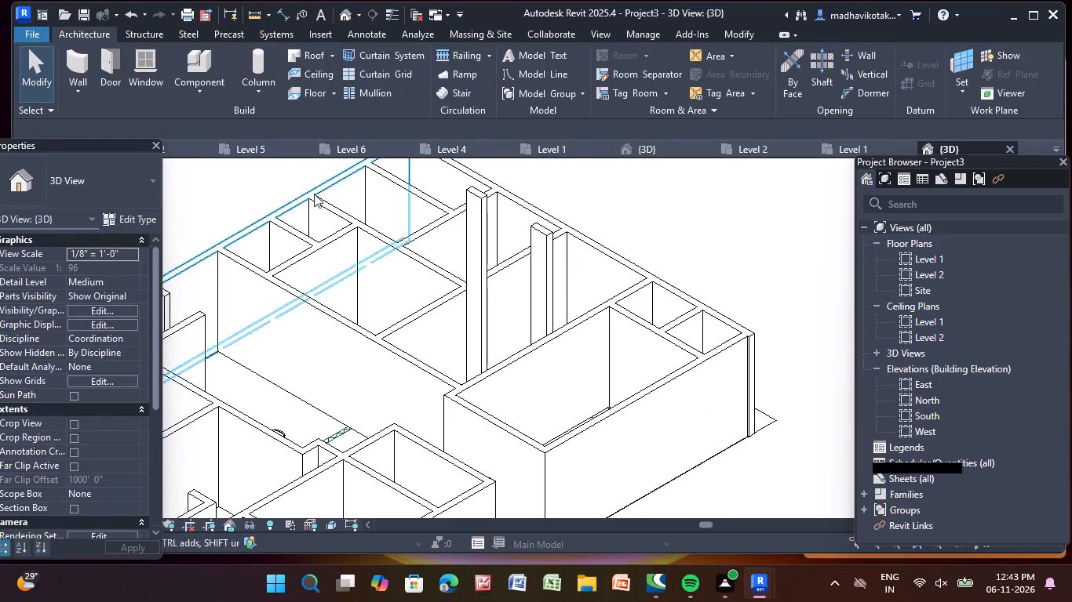
{"action": "left_click", "coordinate": [479, 203]}
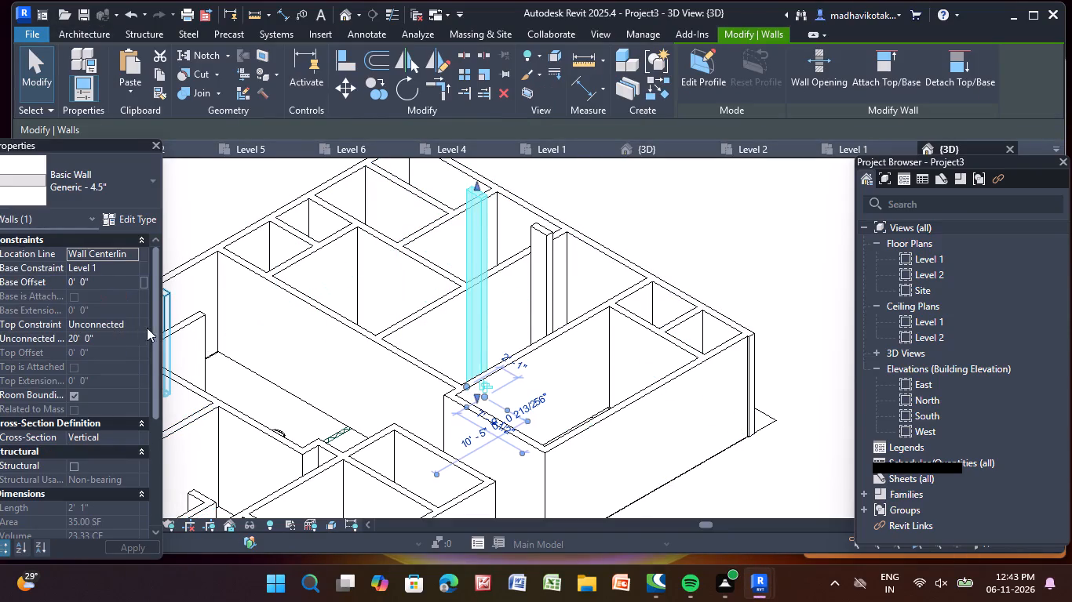
{"action": "left_click", "coordinate": [129, 325]}
{"action": "left_click", "coordinate": [129, 357]}
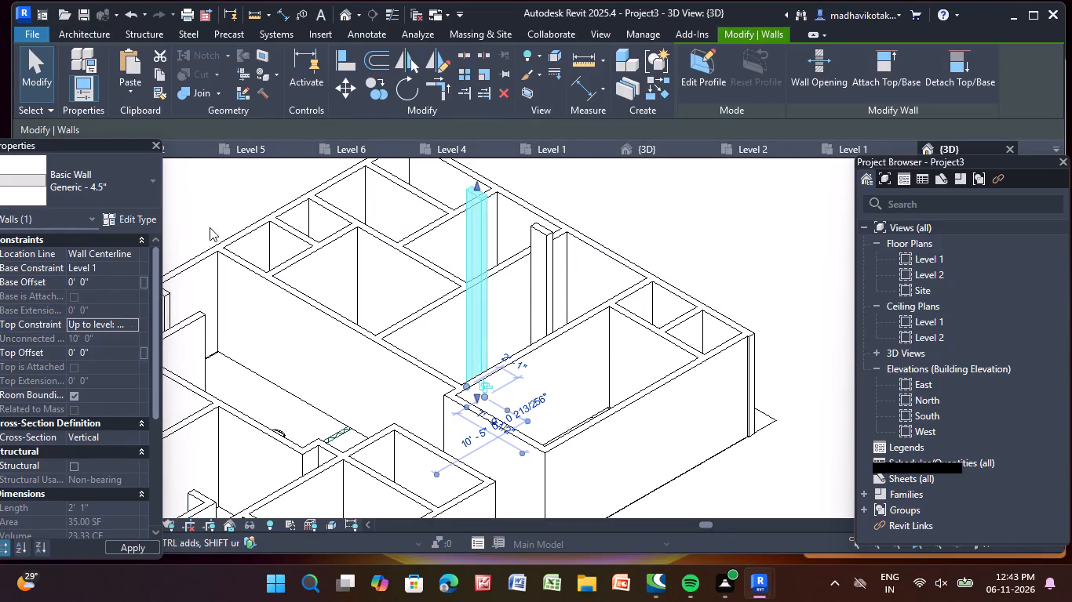
{"action": "left_click", "coordinate": [222, 215]}
{"action": "left_click", "coordinate": [537, 230]}
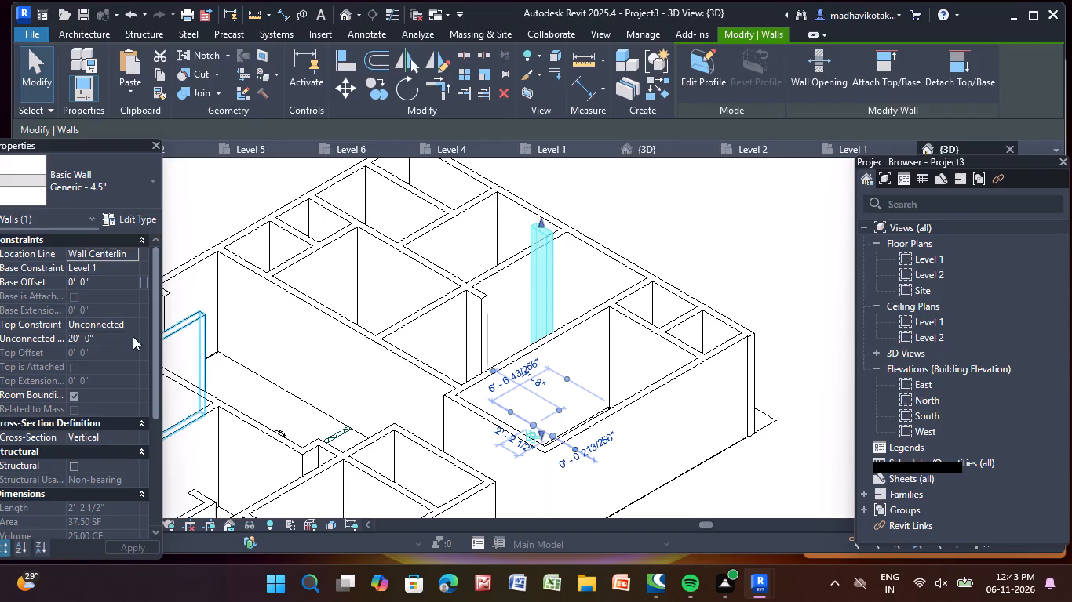
{"action": "left_click", "coordinate": [132, 321]}
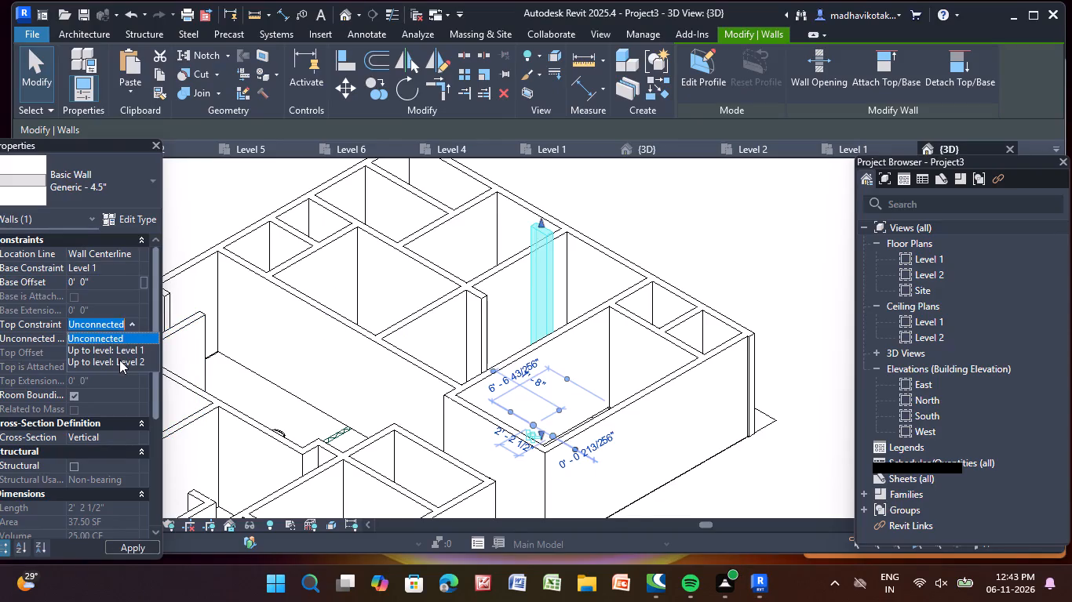
{"action": "left_click", "coordinate": [119, 360]}
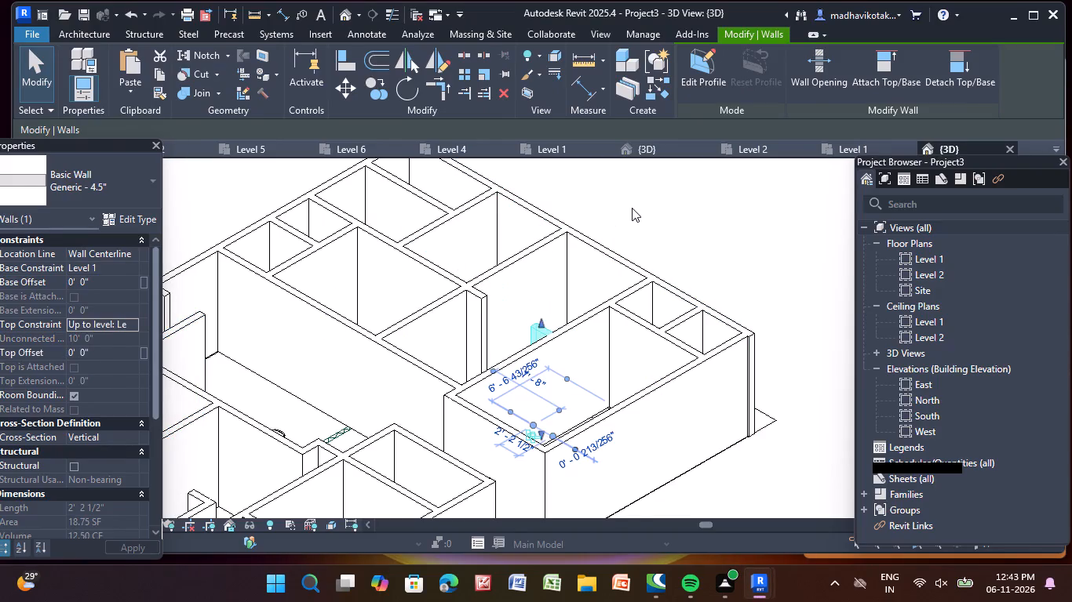
{"action": "left_click", "coordinate": [632, 208]}
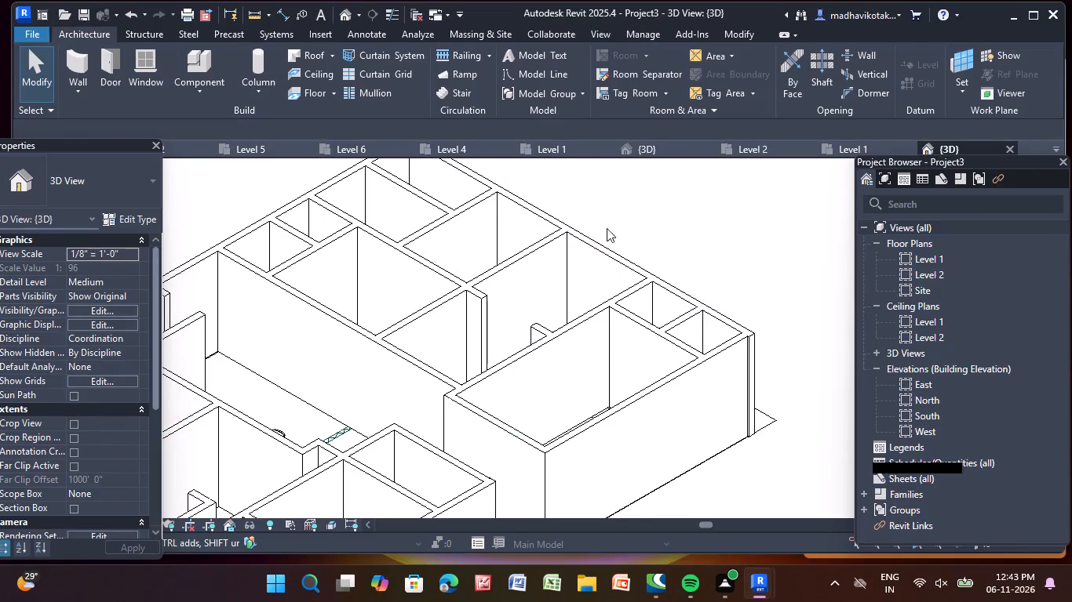
Check the top constraints of the more westerly short stub and the long east-west wall beside the central space.
{"action": "left_click", "coordinate": [482, 315]}
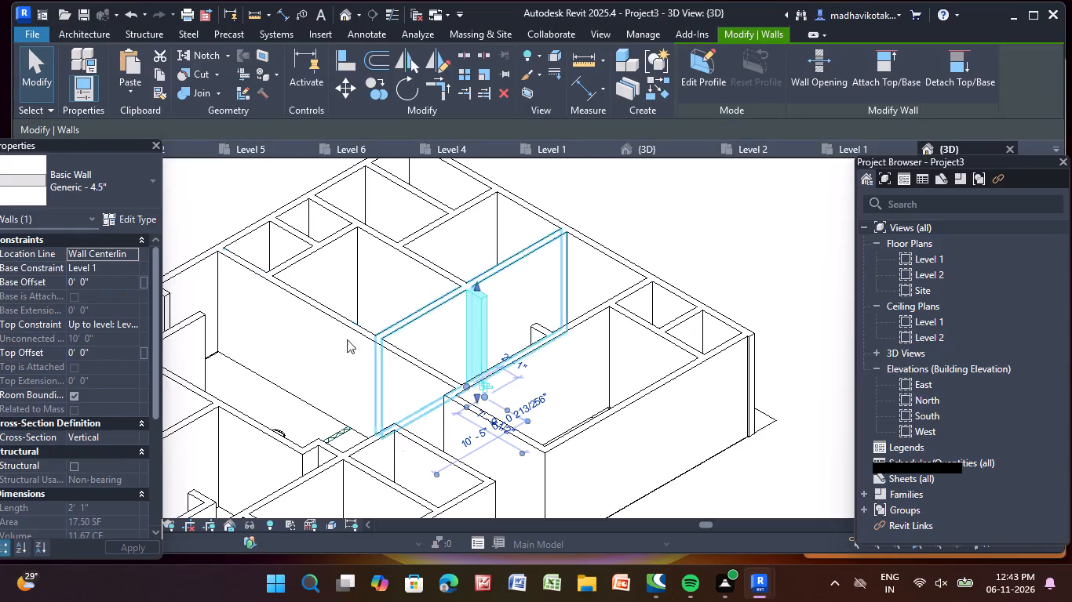
{"action": "left_click", "coordinate": [209, 211]}
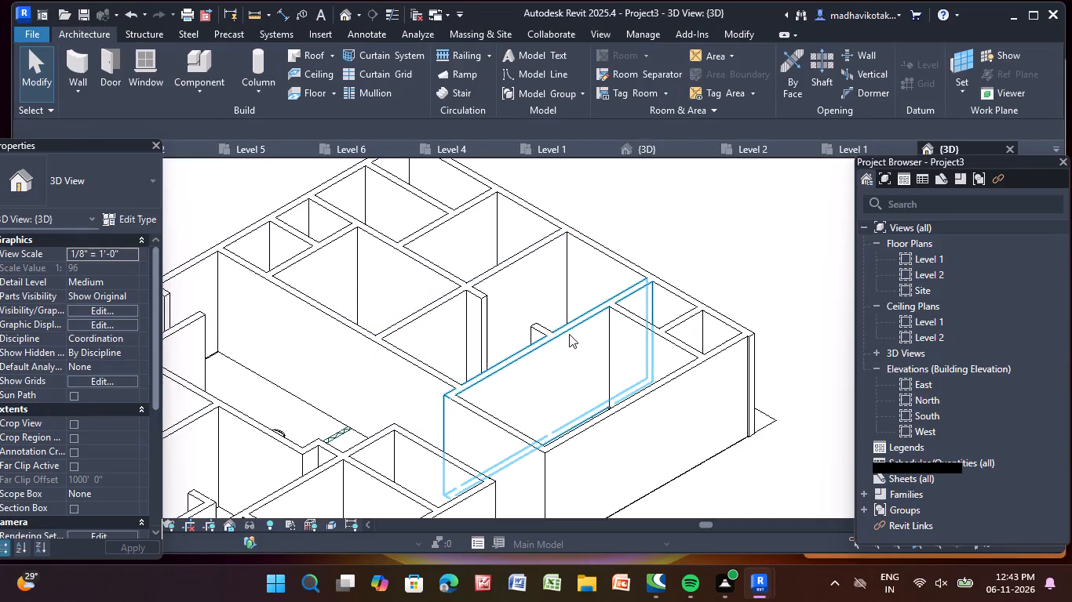
{"action": "middle_click_drag", "start_coordinate": [580, 339], "coordinate": [618, 343]}
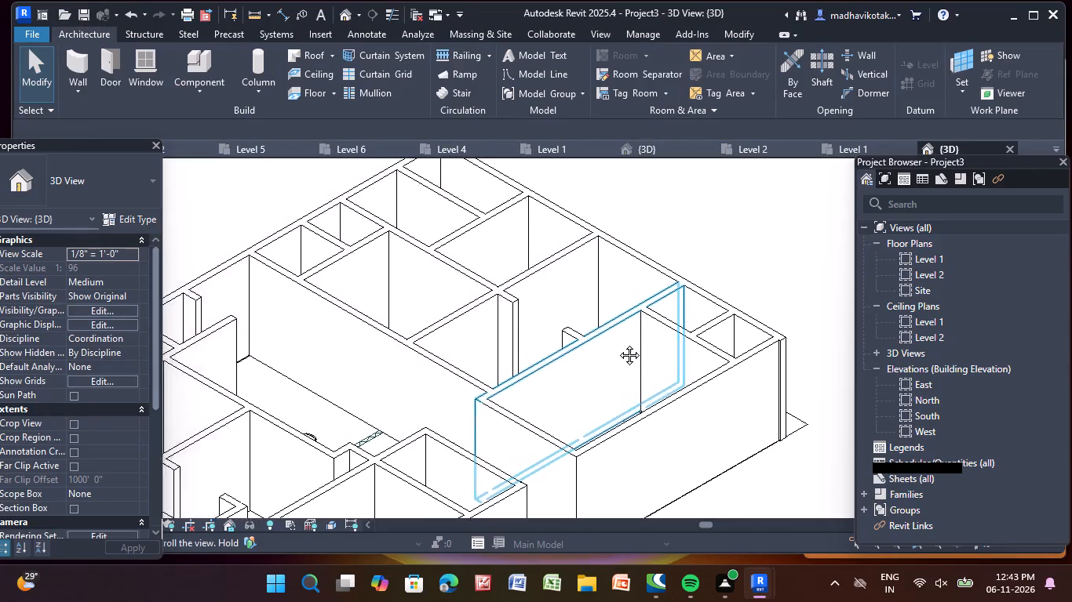
{"action": "middle_click_drag", "start_coordinate": [618, 343], "coordinate": [778, 372]}
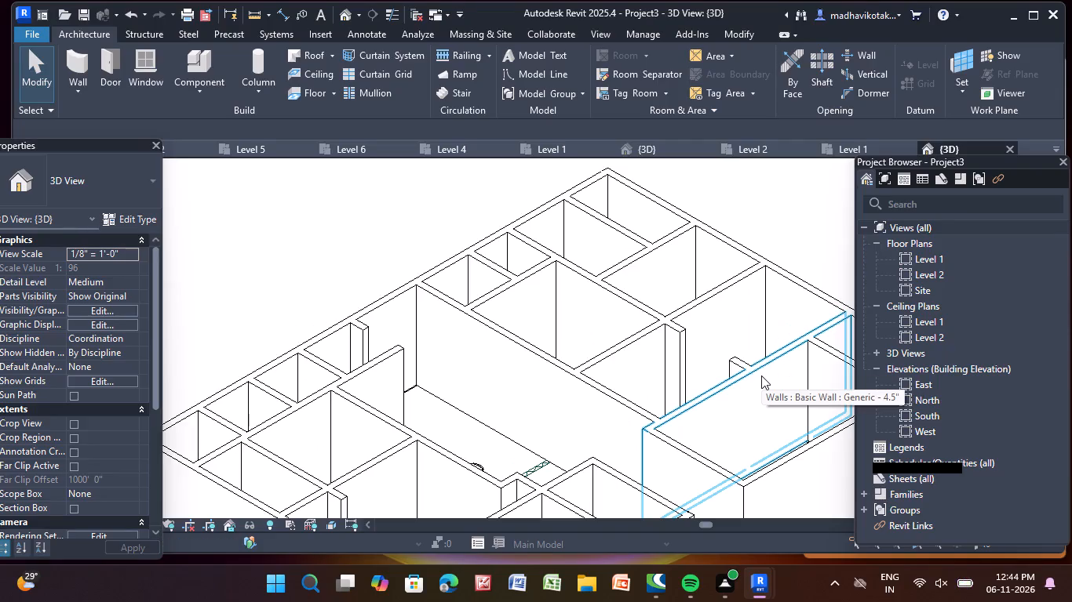
{"action": "scroll", "coordinate": [789, 304], "scroll_direction": "down", "scroll_amount": 2}
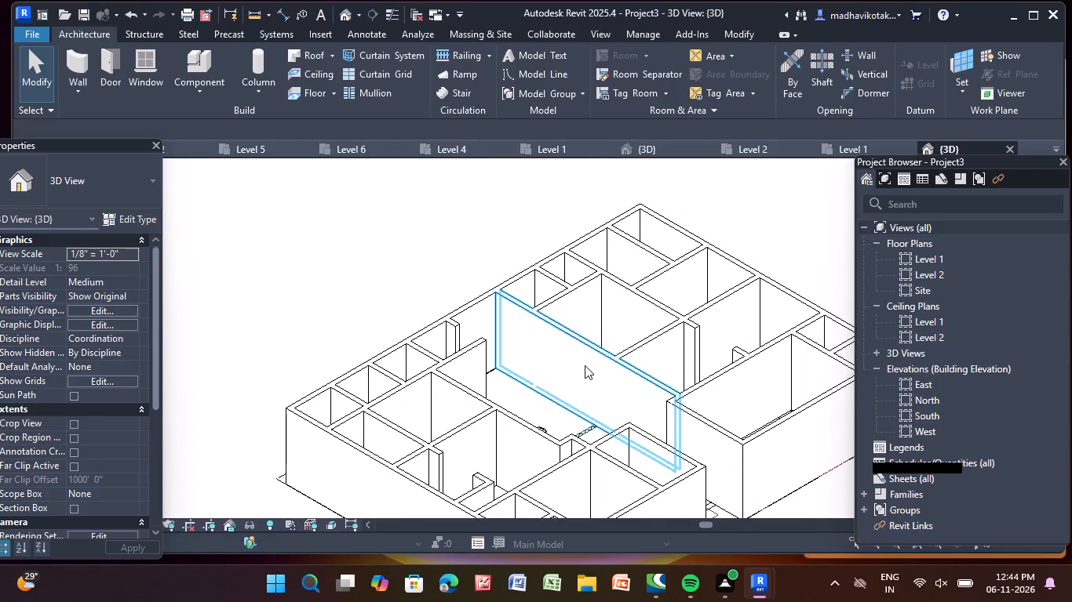
{"action": "left_click", "coordinate": [586, 368]}
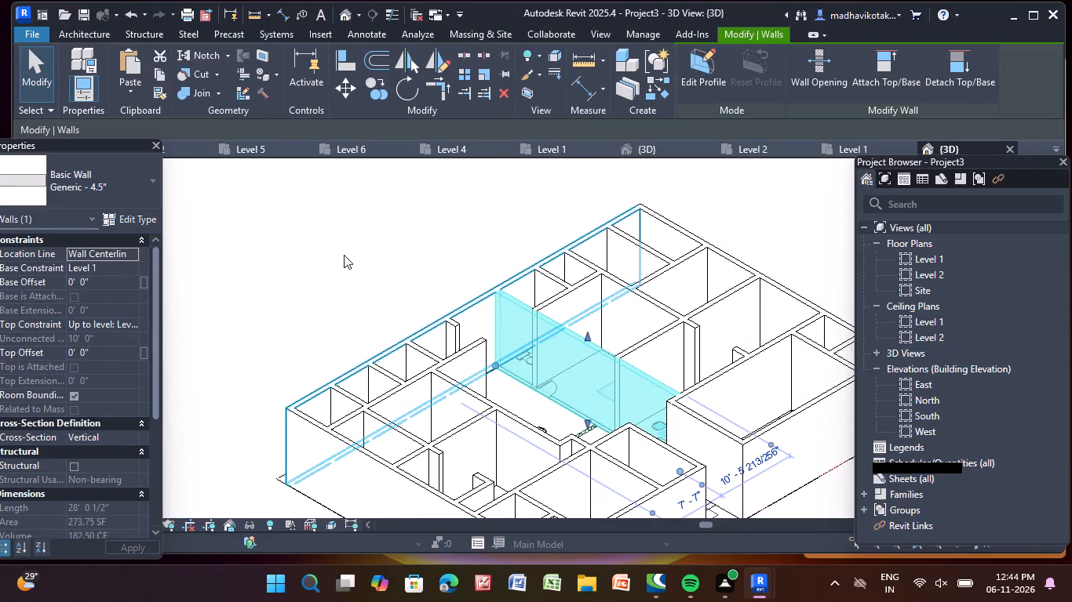
{"action": "key", "text": "Escape"}
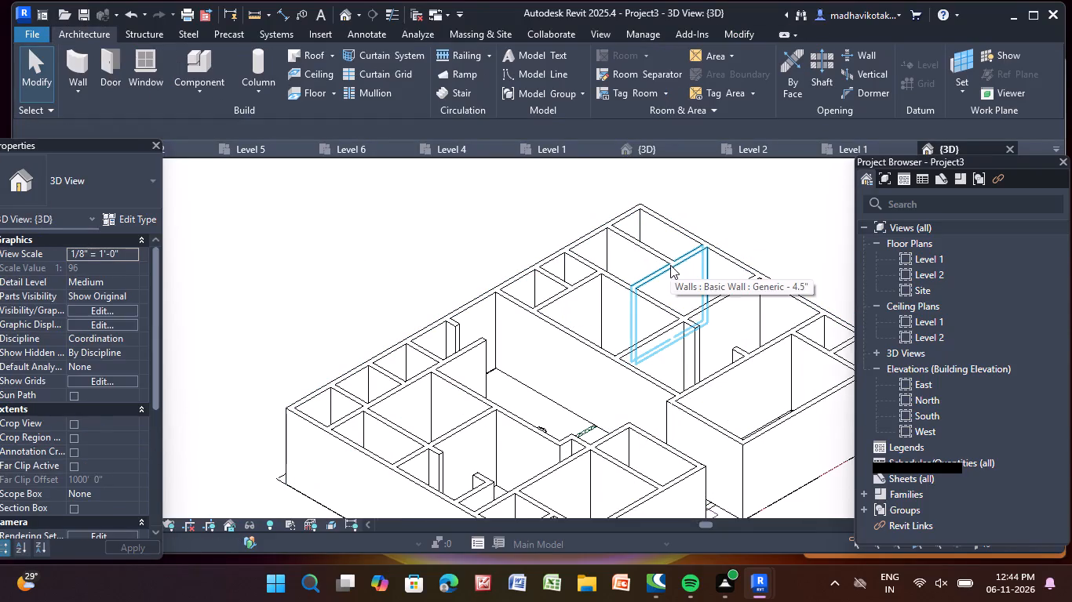
{"action": "key", "text": "Escape"}
Review the wall heights across the whole model in 3D, including the east side with the stair entrance.
{"action": "scroll", "coordinate": [518, 270], "scroll_direction": "down", "scroll_amount": 3}
{"action": "middle_click_drag", "start_coordinate": [516, 271], "coordinate": [396, 180]}
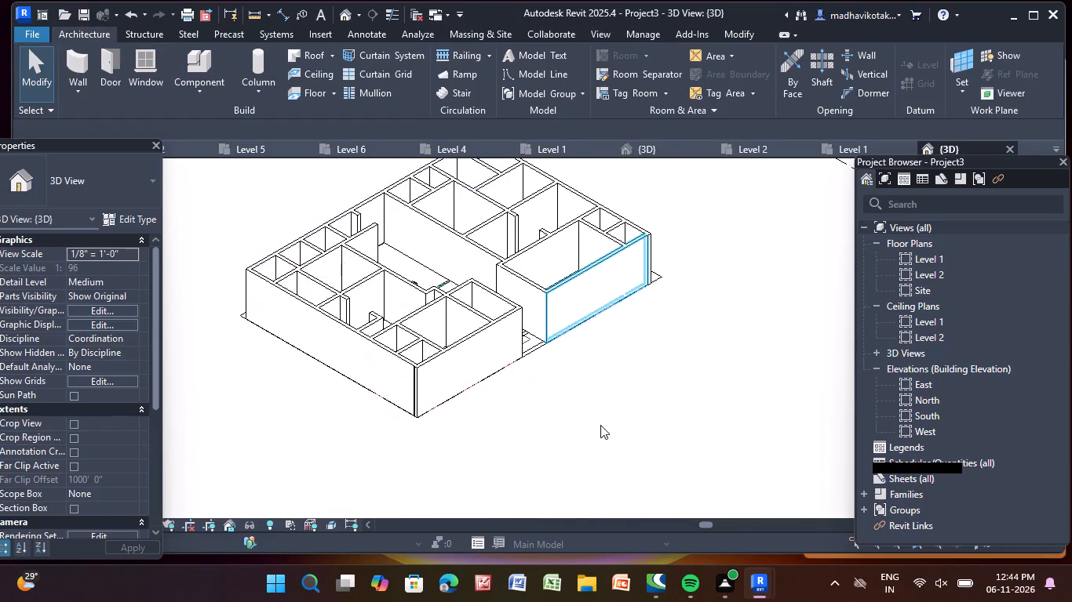
{"action": "middle_click_drag", "start_coordinate": [596, 423], "coordinate": [651, 430]}
{"action": "scroll", "coordinate": [330, 317], "scroll_direction": "up", "scroll_amount": 2}
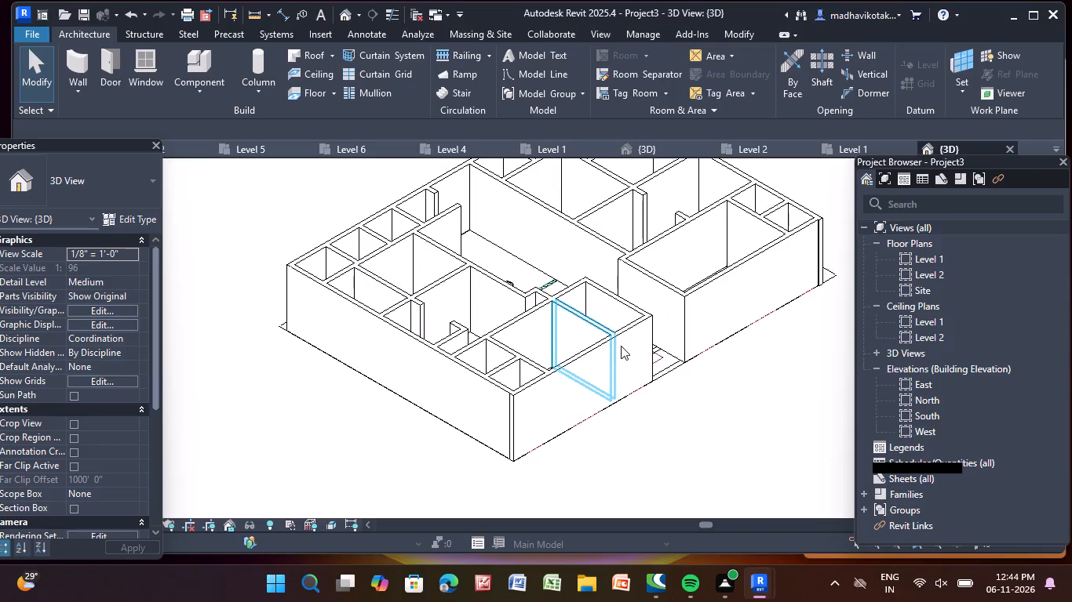
{"action": "middle_click_drag", "start_coordinate": [680, 424], "coordinate": [673, 431]}
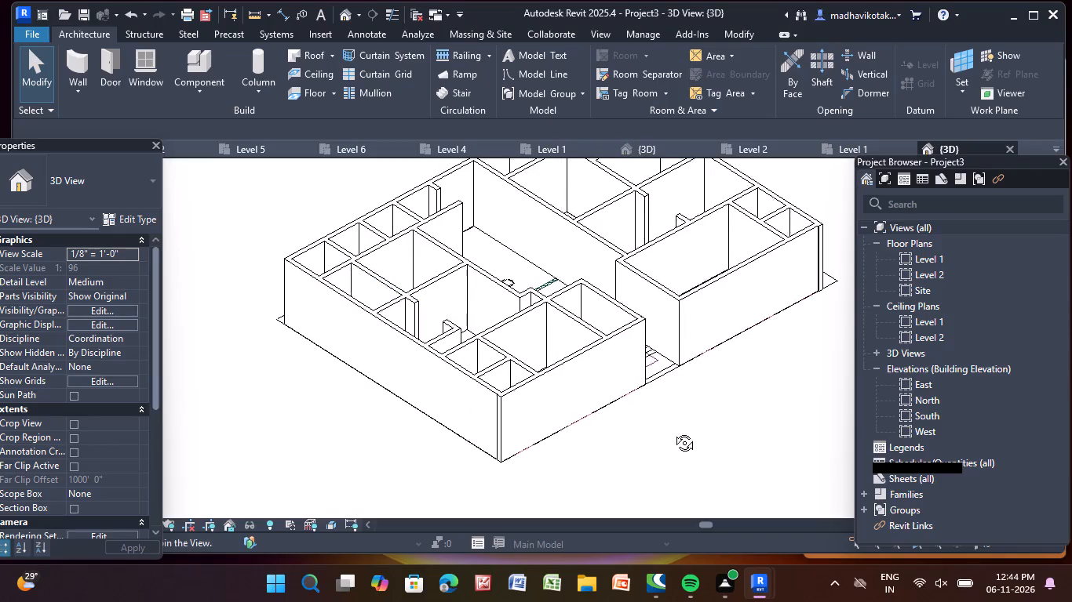
{"action": "middle_click_drag", "start_coordinate": [673, 431], "coordinate": [580, 383]}
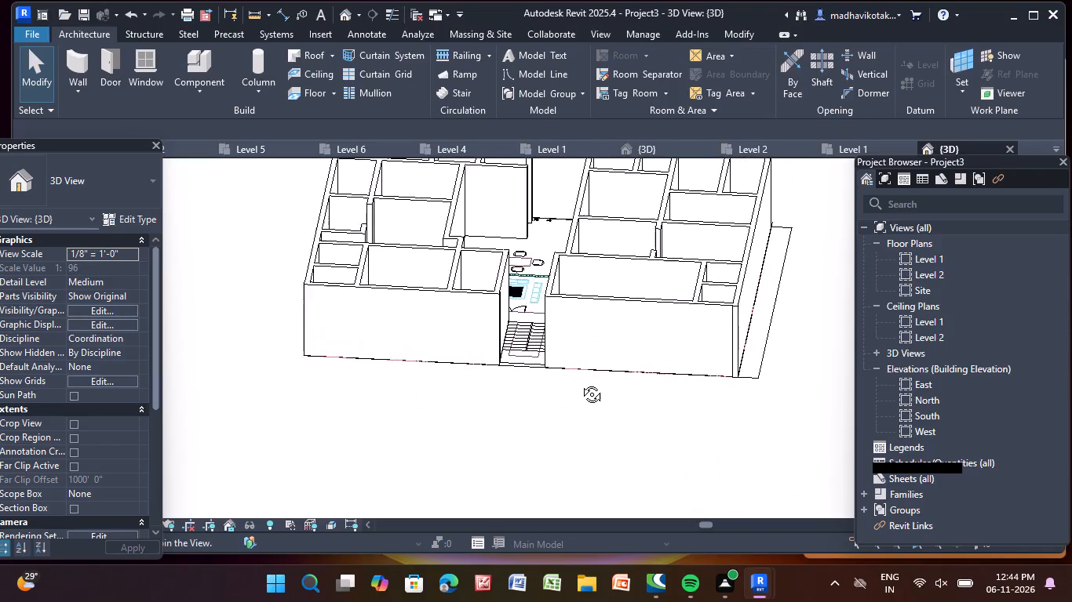
{"action": "middle_click_drag", "start_coordinate": [580, 383], "coordinate": [600, 370]}
{"action": "scroll", "coordinate": [600, 371], "scroll_direction": "down", "scroll_amount": 3}
{"action": "middle_click_drag", "start_coordinate": [598, 375], "coordinate": [584, 425]}
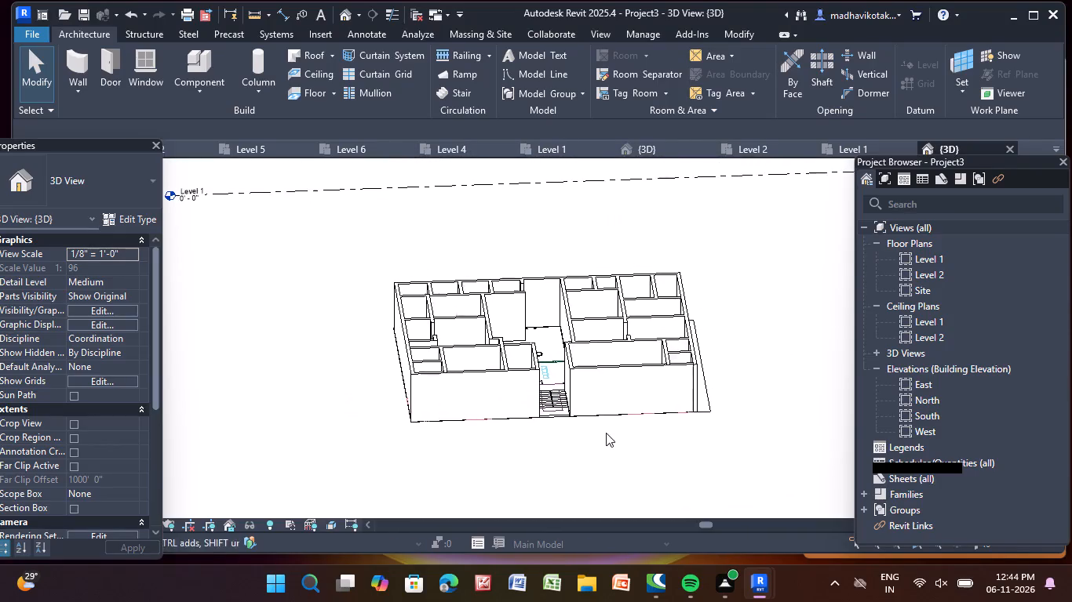
{"action": "middle_click_drag", "start_coordinate": [605, 433], "coordinate": [591, 438], "text": "shift"}
{"action": "scroll", "coordinate": [480, 430], "scroll_direction": "up", "scroll_amount": 4}
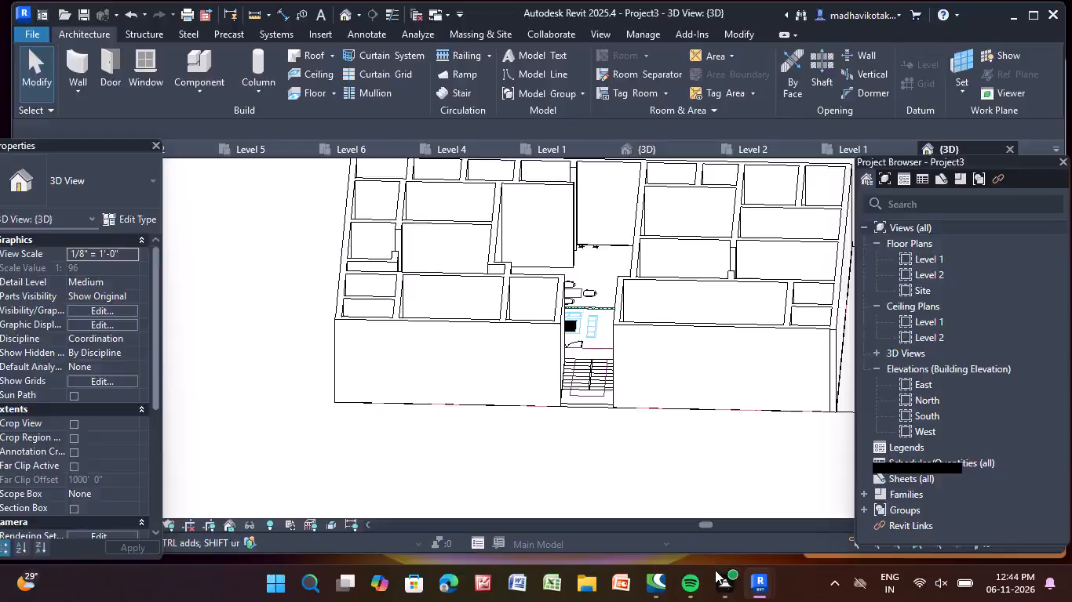
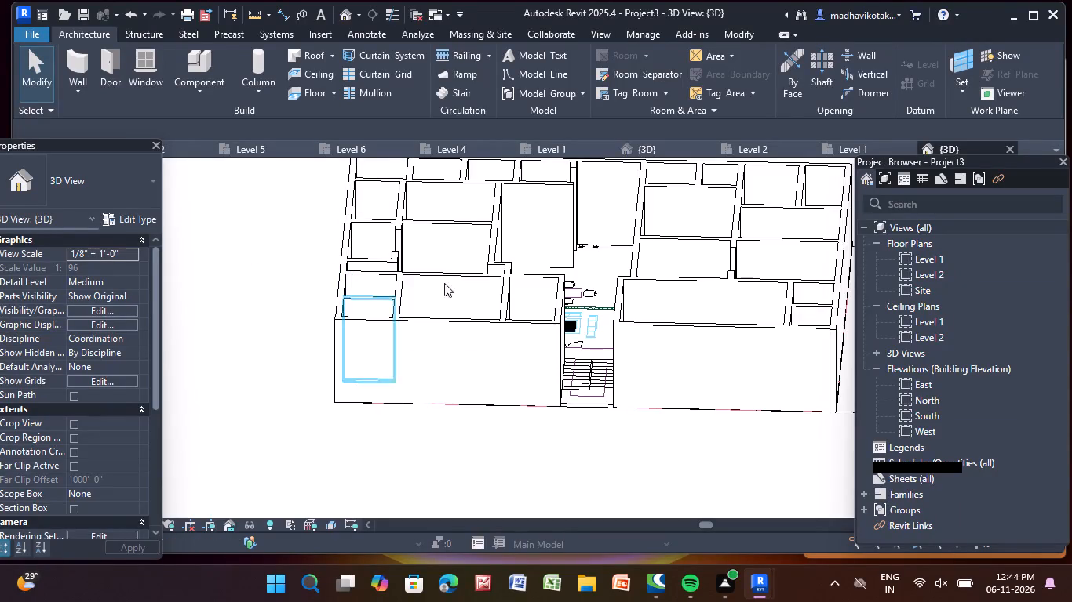
Set the visual style of the 3D view to Shaded.
{"action": "left_click", "coordinate": [154, 147]}
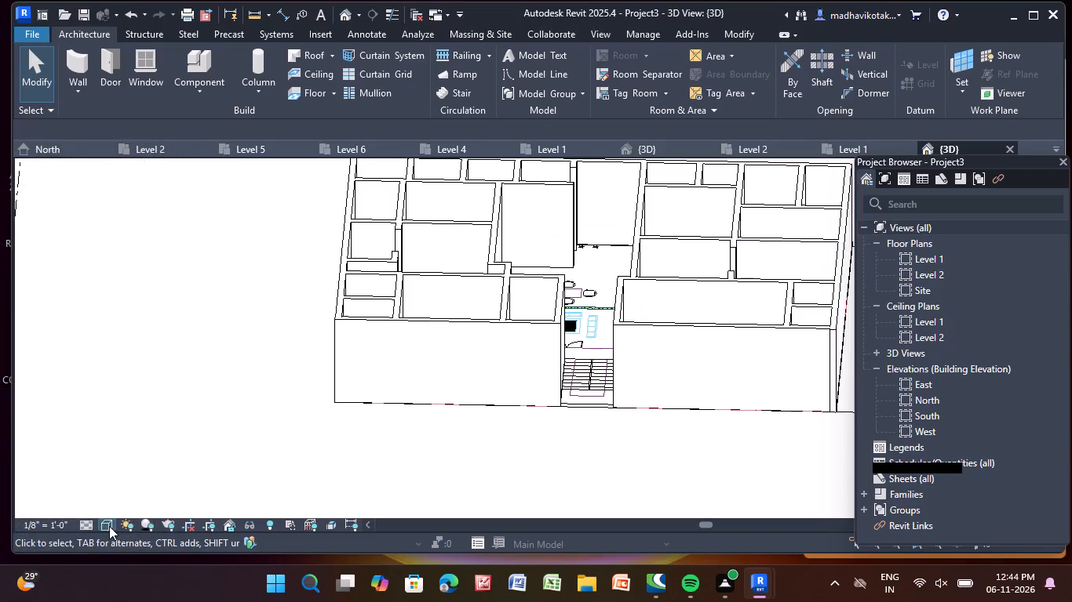
{"action": "left_click", "coordinate": [108, 523]}
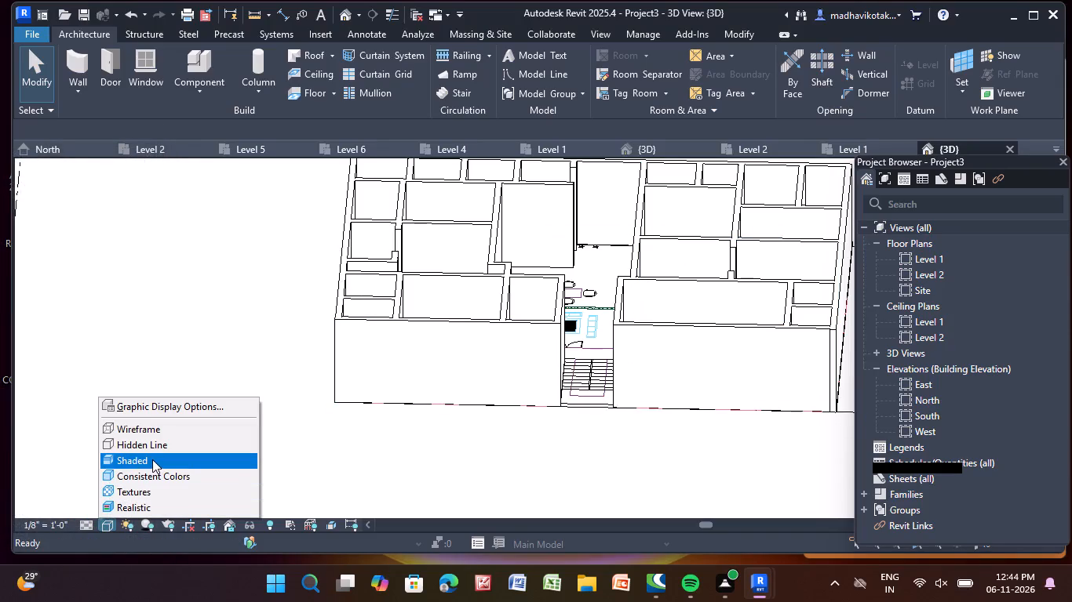
{"action": "left_click", "coordinate": [152, 459]}
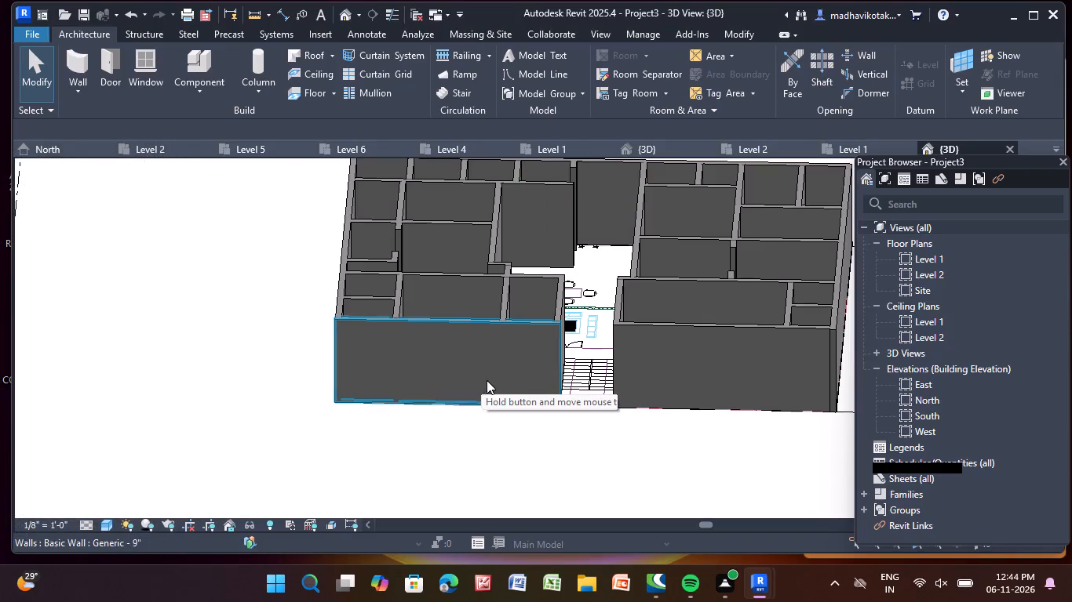
Inspect the shaded walls in 3D, checking the constraints of the short 4.5" interior wall and the long west exterior wall.
{"action": "middle_click_drag", "start_coordinate": [490, 386], "coordinate": [348, 477]}
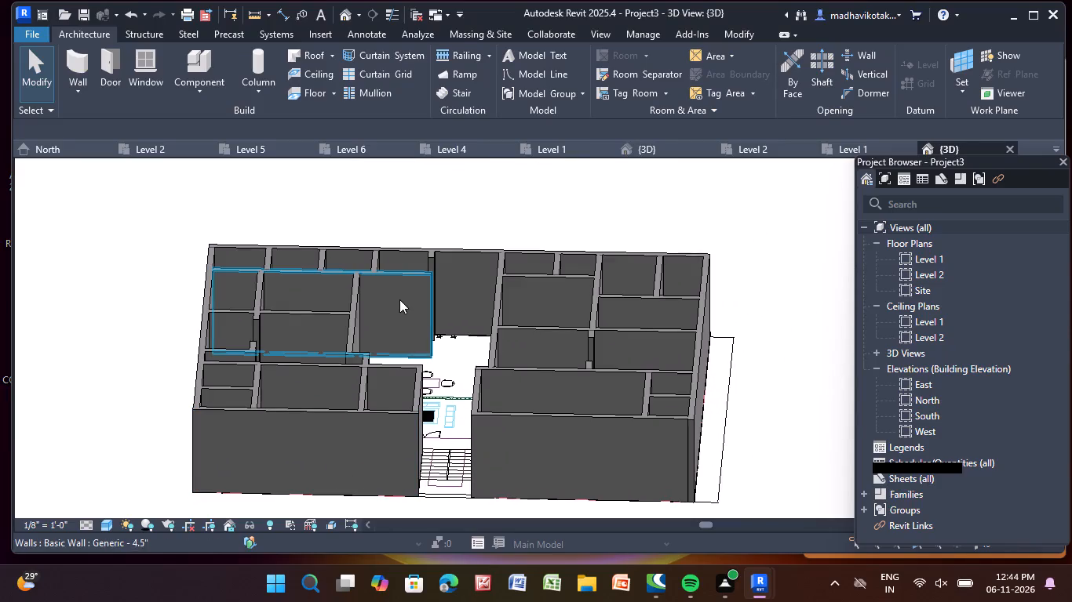
{"action": "left_click", "coordinate": [400, 299]}
{"action": "key", "text": "Escape"}
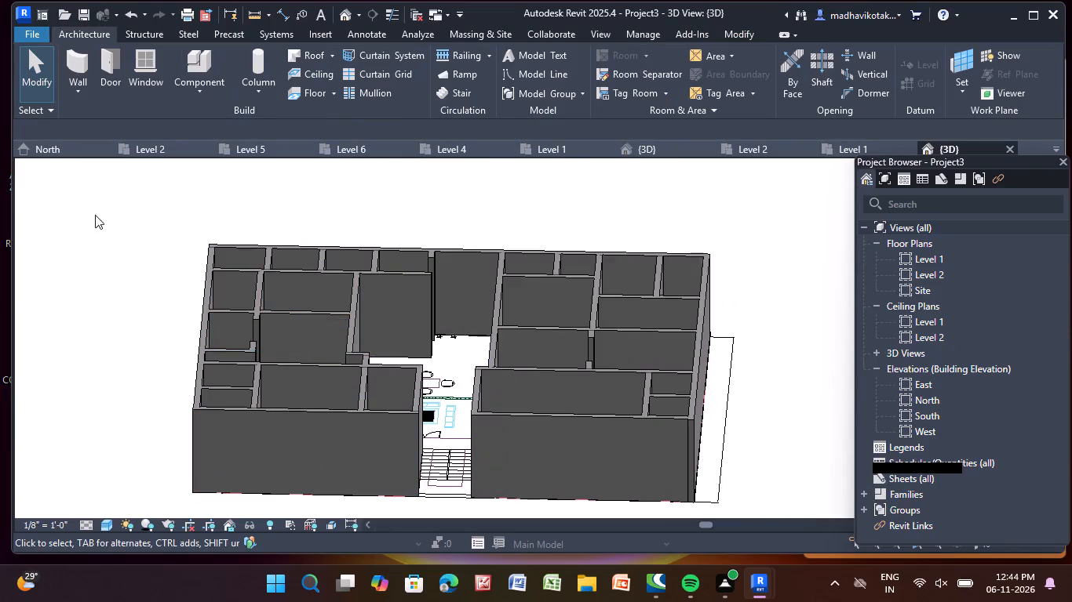
{"action": "right_click_drag", "start_coordinate": [89, 223], "coordinate": [99, 229]}
{"action": "left_click", "coordinate": [188, 553]}
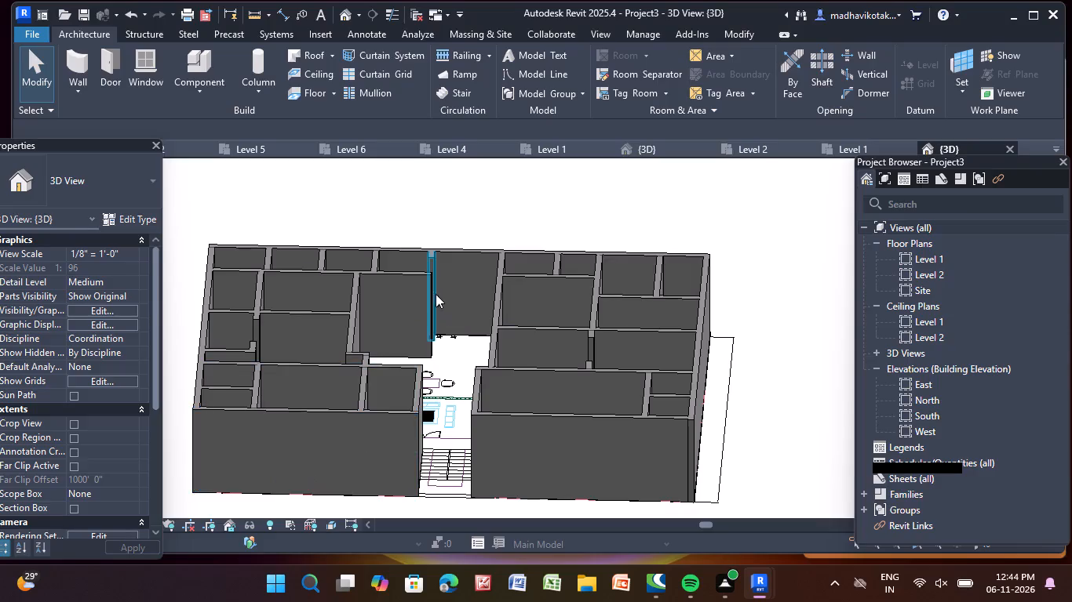
{"action": "scroll", "coordinate": [423, 273], "scroll_direction": "up", "scroll_amount": 5}
{"action": "left_click", "coordinate": [436, 260]}
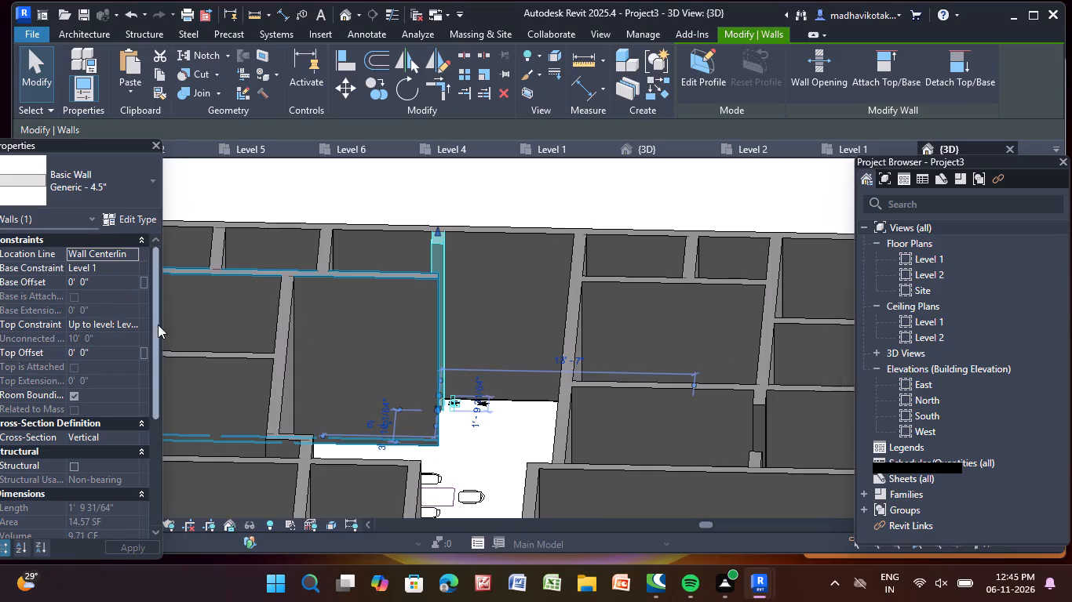
{"action": "left_click", "coordinate": [360, 198]}
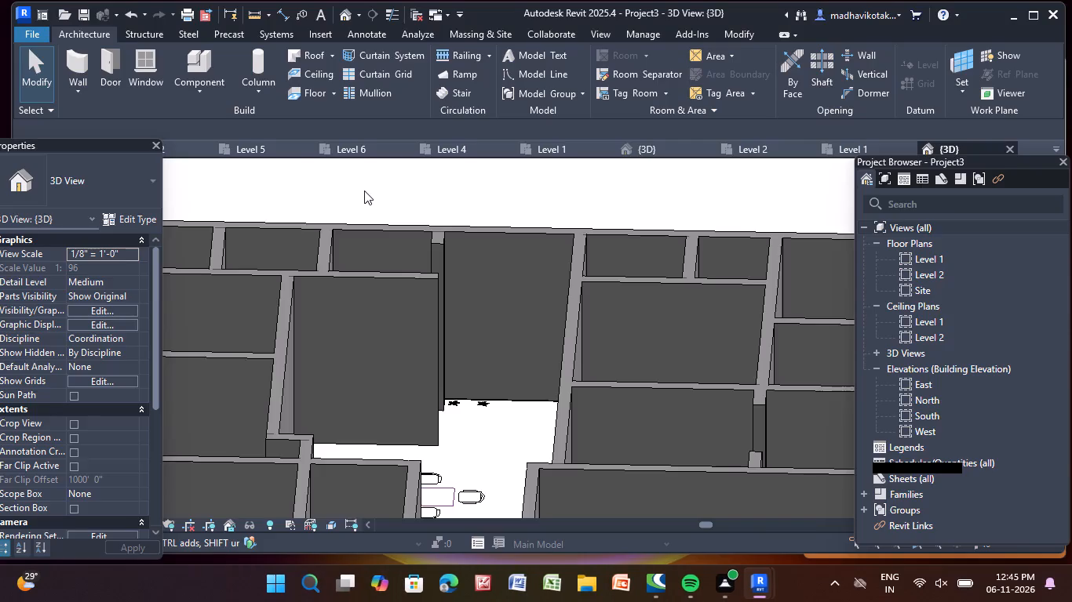
{"action": "left_click", "coordinate": [482, 221]}
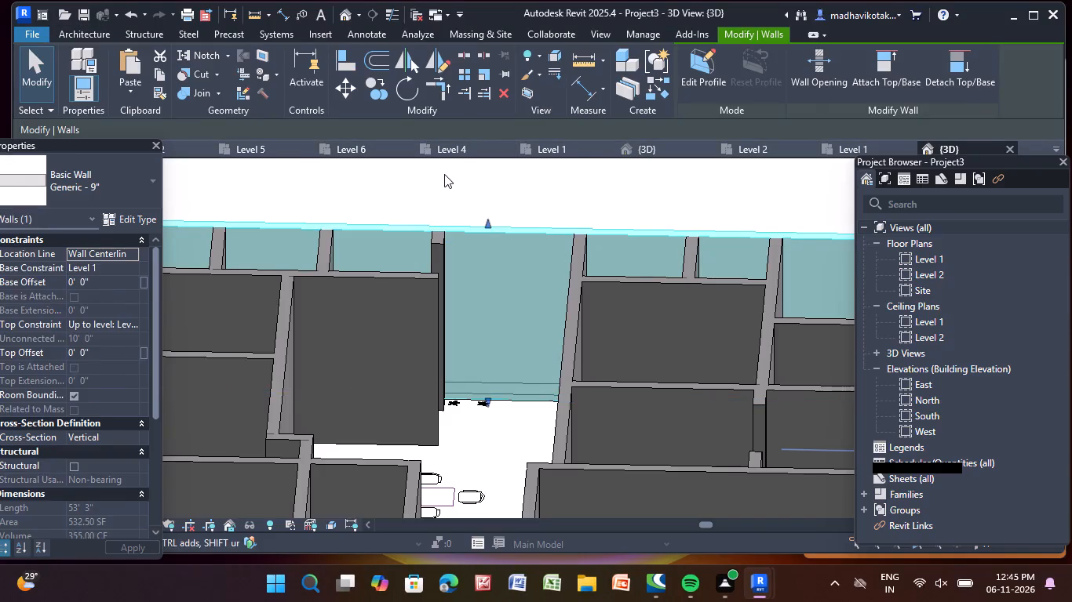
{"action": "left_click", "coordinate": [444, 174]}
{"action": "scroll", "coordinate": [445, 172], "scroll_direction": "down", "scroll_amount": 7}
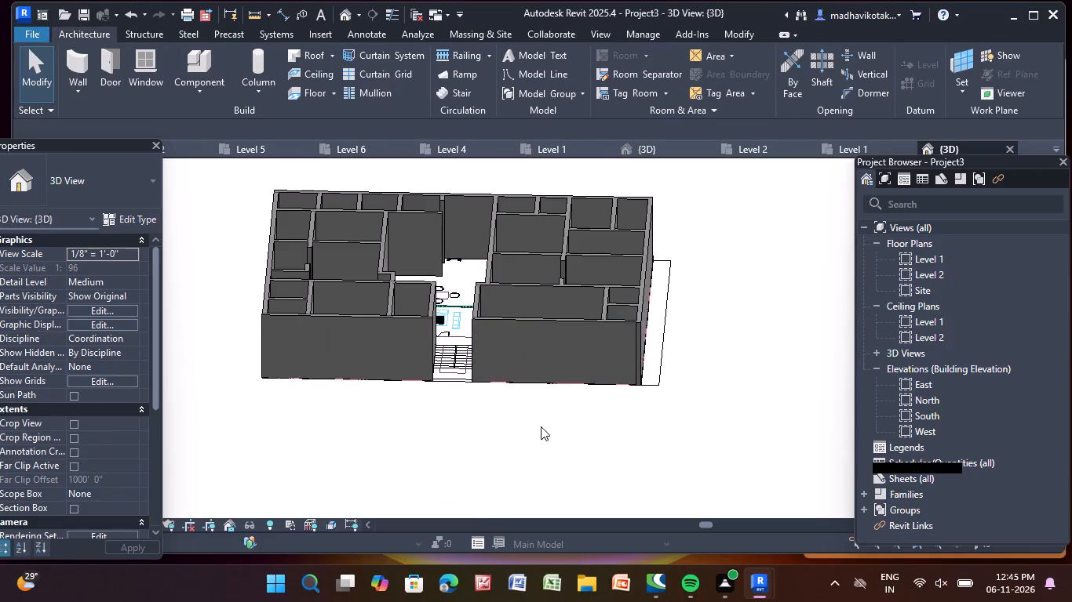
{"action": "middle_click_drag", "start_coordinate": [547, 422], "coordinate": [554, 315], "text": "shift"}
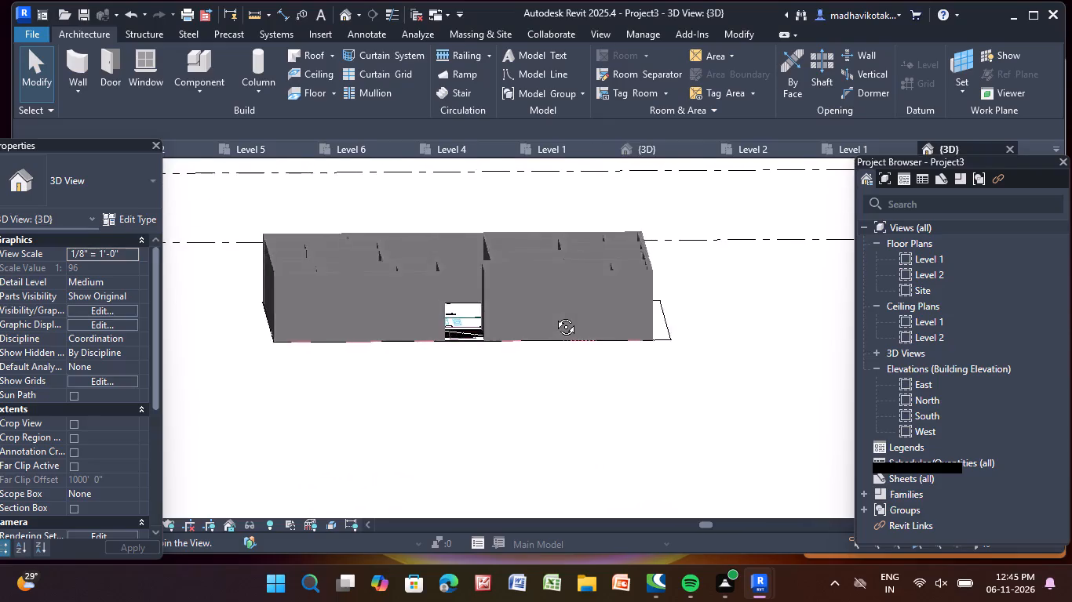
{"action": "middle_click_drag", "start_coordinate": [554, 315], "coordinate": [556, 309], "text": "shift"}
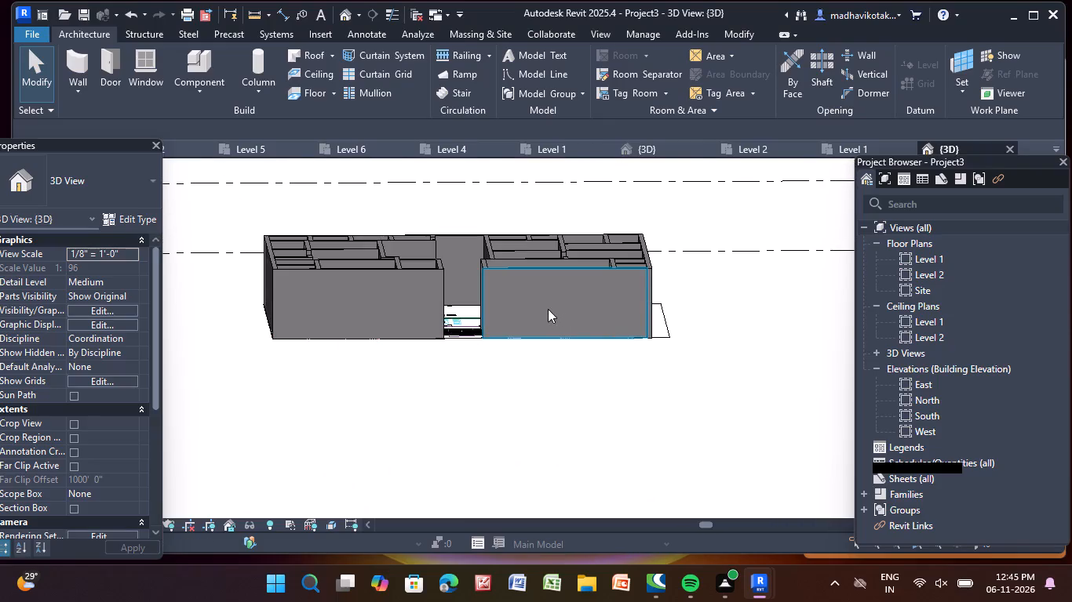
{"action": "middle_click_drag", "start_coordinate": [548, 309], "coordinate": [551, 335]}
{"action": "middle_click_drag", "start_coordinate": [549, 335], "coordinate": [541, 338]}
{"action": "scroll", "coordinate": [541, 338], "scroll_direction": "down", "scroll_amount": 1, "text": "shift"}
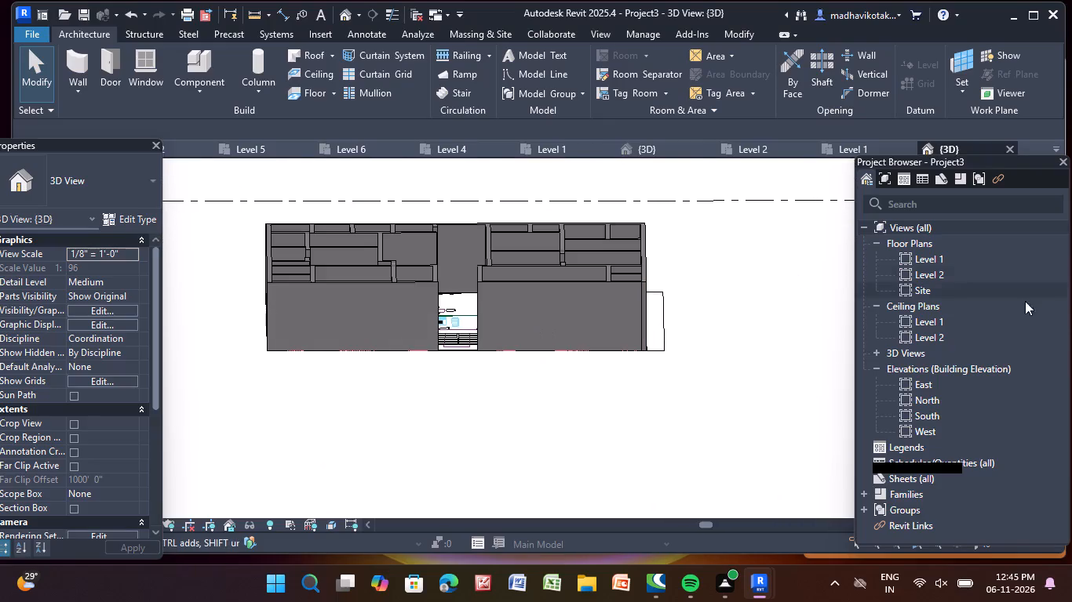
Create a Generic - 12" floor on Level 1 with a rectangular boundary along the outer faces of the exterior walls.
{"action": "double_click", "coordinate": [966, 274]}
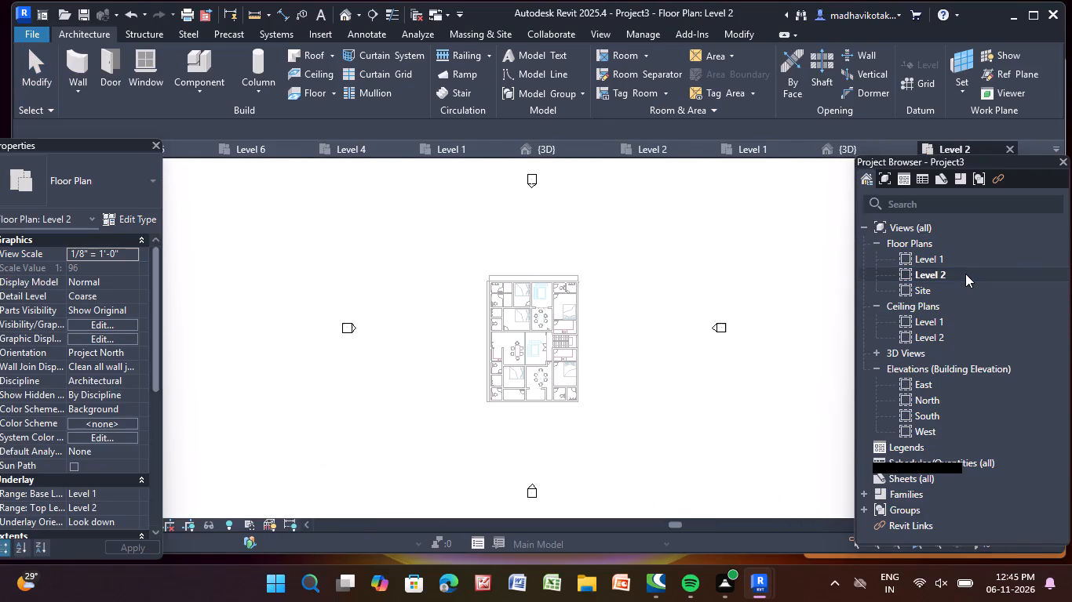
{"action": "double_click", "coordinate": [980, 260]}
{"action": "scroll", "coordinate": [481, 311], "scroll_direction": "down", "scroll_amount": 4}
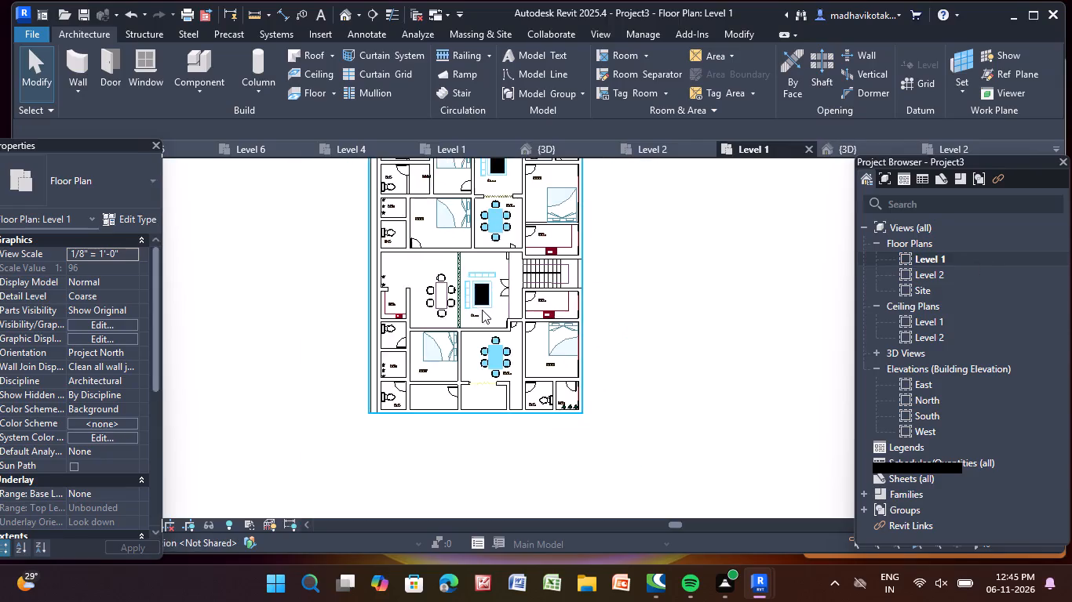
{"action": "middle_click_drag", "start_coordinate": [483, 307], "coordinate": [480, 415]}
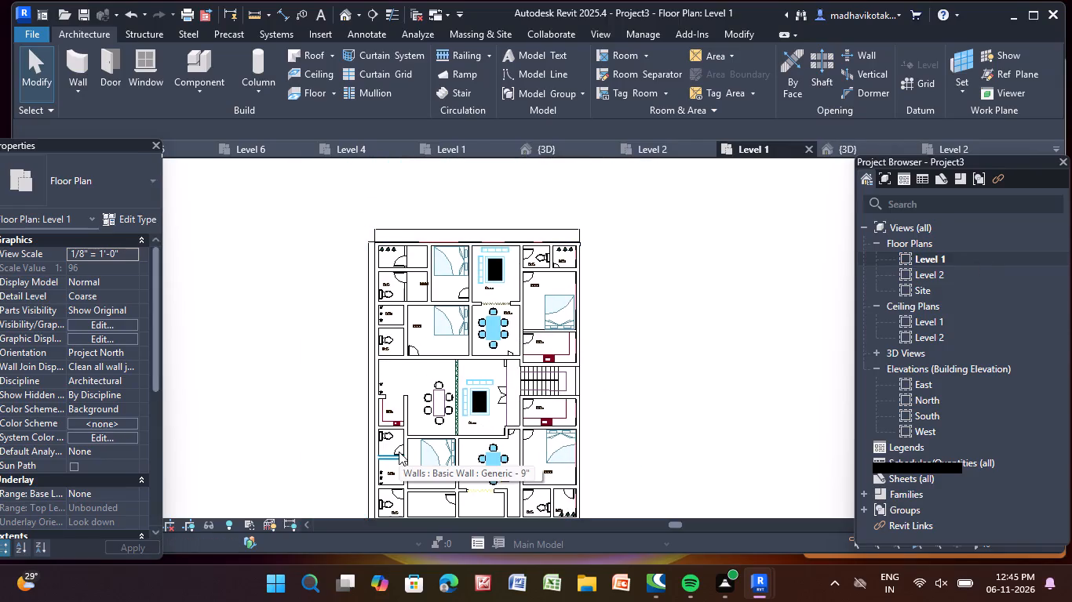
{"action": "scroll", "coordinate": [490, 353], "scroll_direction": "up", "scroll_amount": 3}
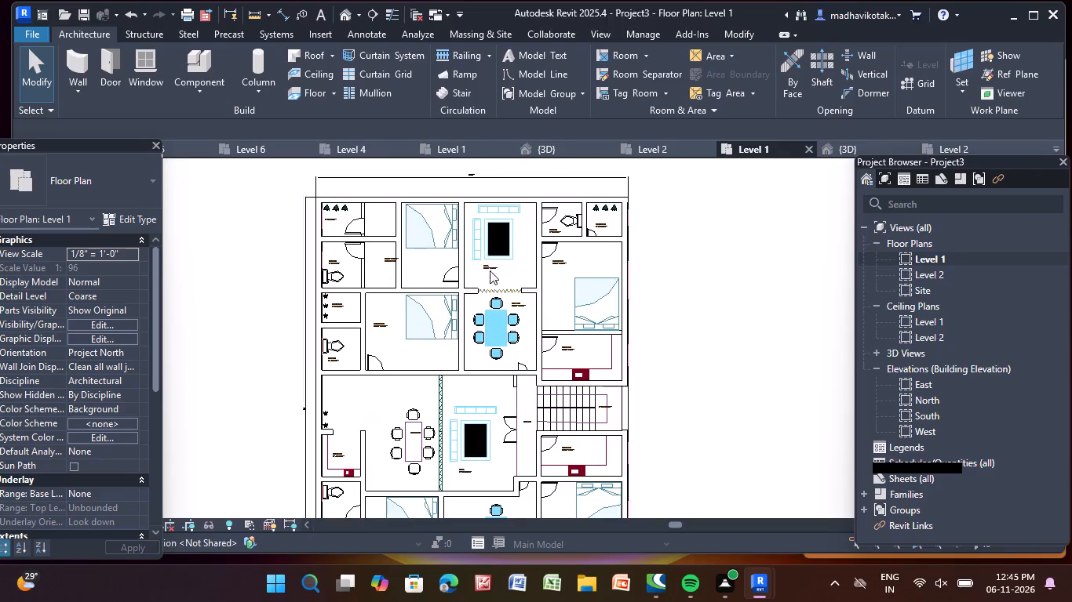
{"action": "left_click", "coordinate": [312, 90]}
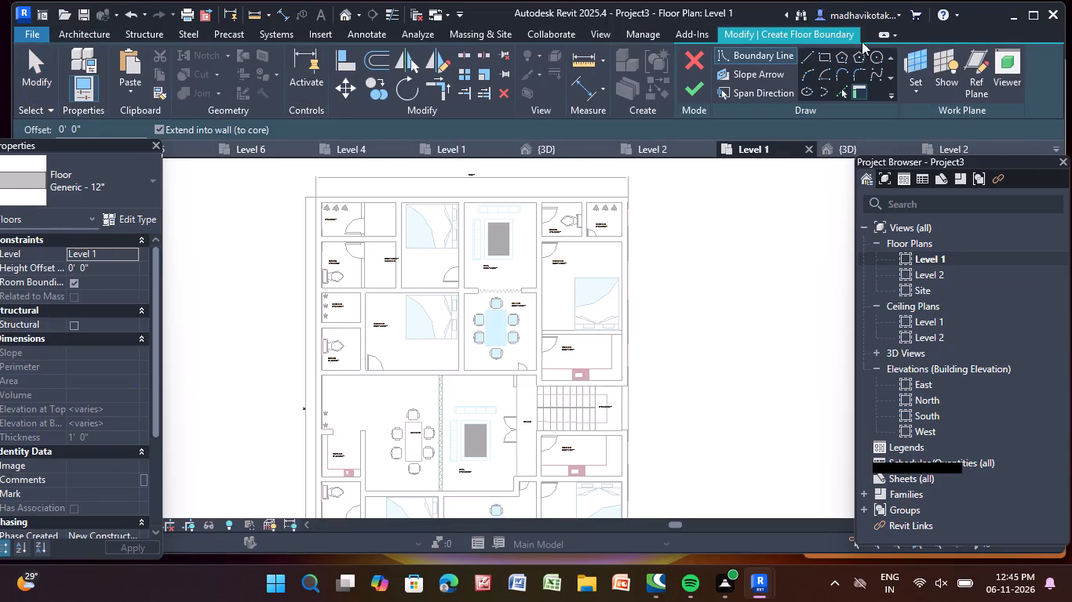
{"action": "left_click", "coordinate": [828, 52]}
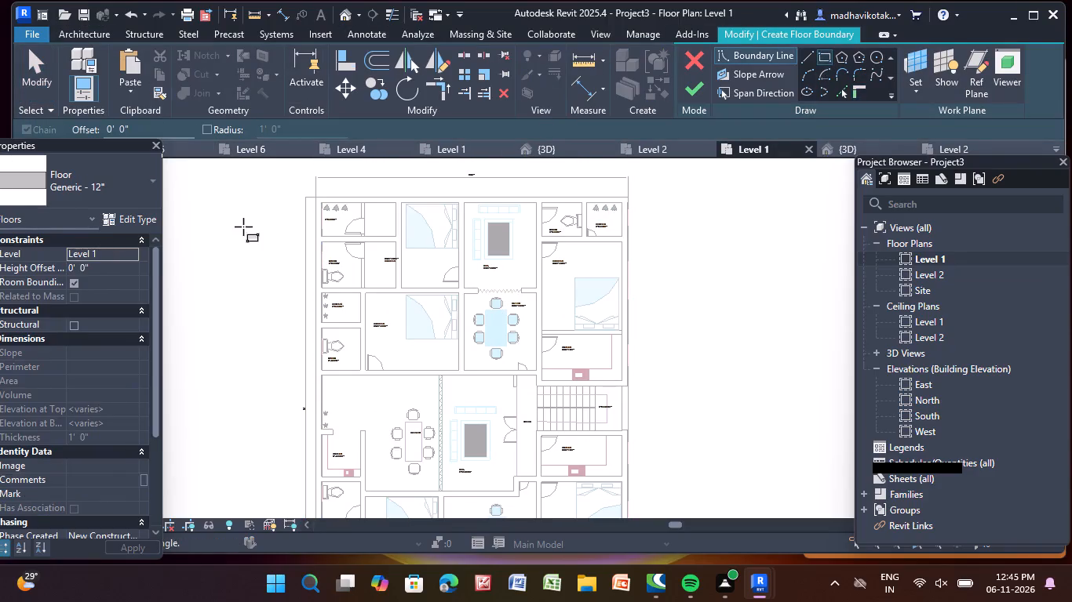
{"action": "scroll", "coordinate": [330, 192], "scroll_direction": "up", "scroll_amount": 8}
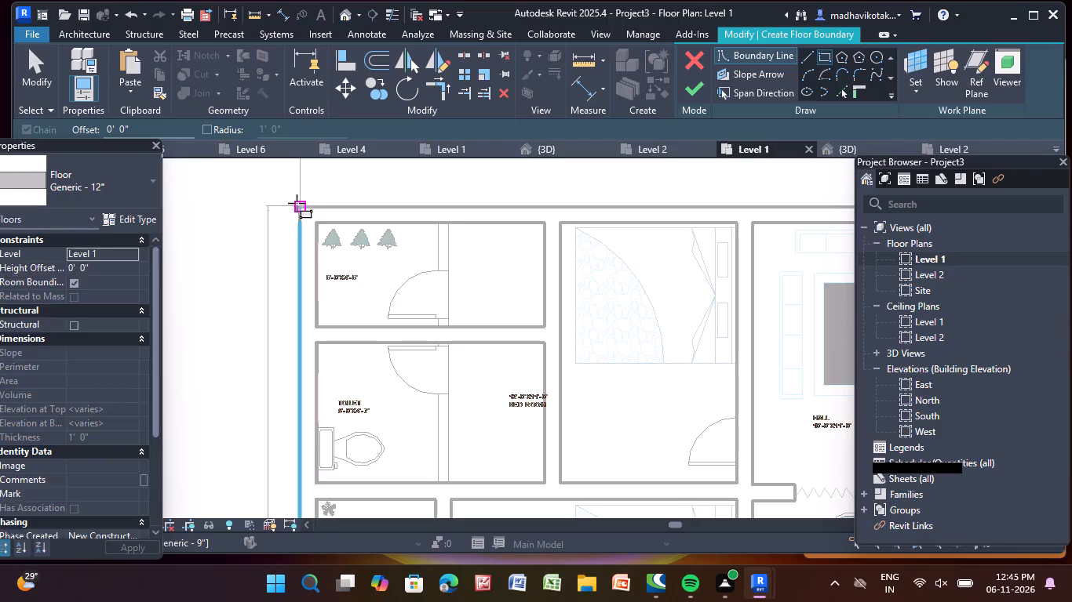
{"action": "left_click", "coordinate": [297, 203]}
{"action": "scroll", "coordinate": [795, 357], "scroll_direction": "down", "scroll_amount": 5}
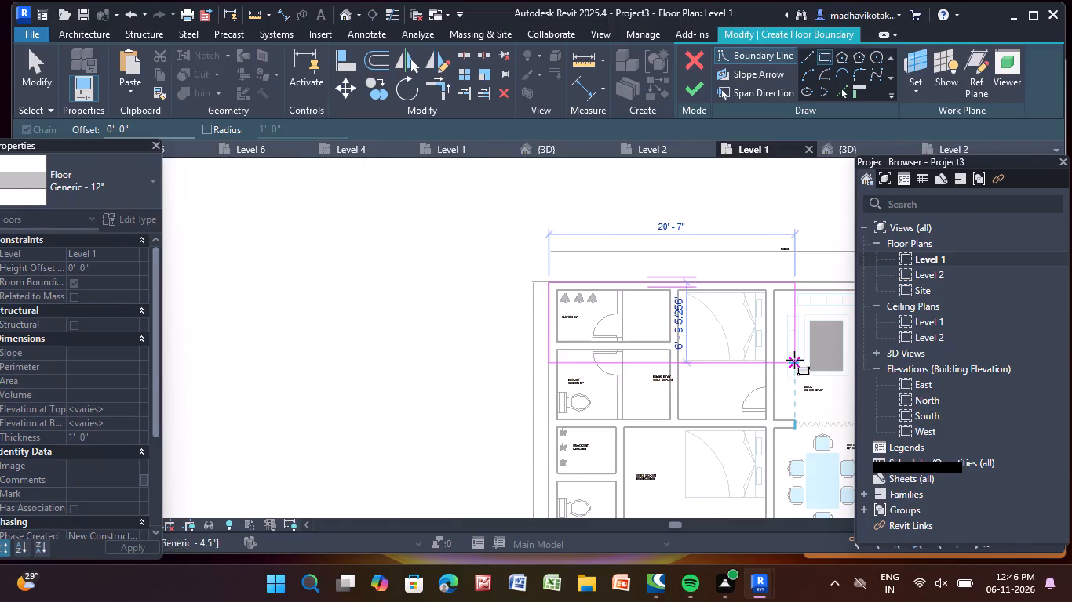
{"action": "middle_click_drag", "start_coordinate": [779, 471], "coordinate": [572, 147]}
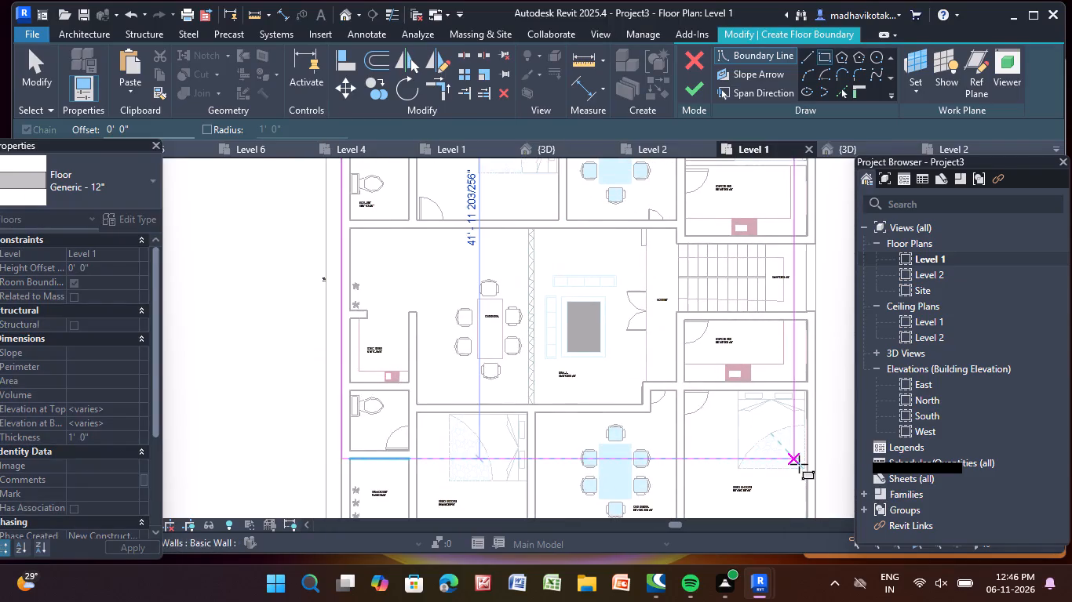
{"action": "middle_click_drag", "start_coordinate": [741, 377], "coordinate": [647, 153]}
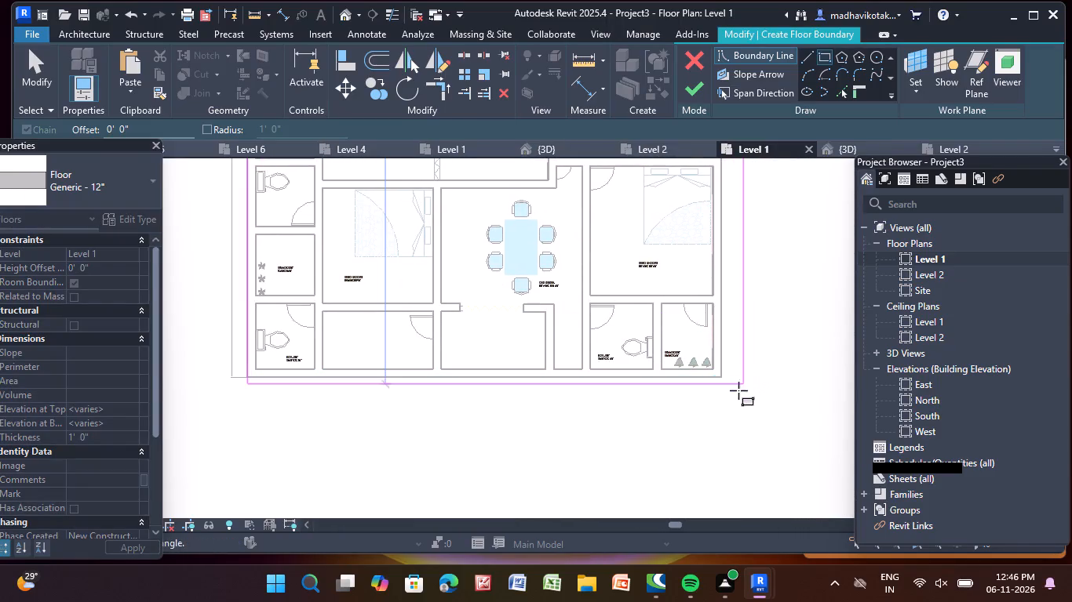
{"action": "left_click", "coordinate": [725, 378]}
{"action": "left_click", "coordinate": [691, 98]}
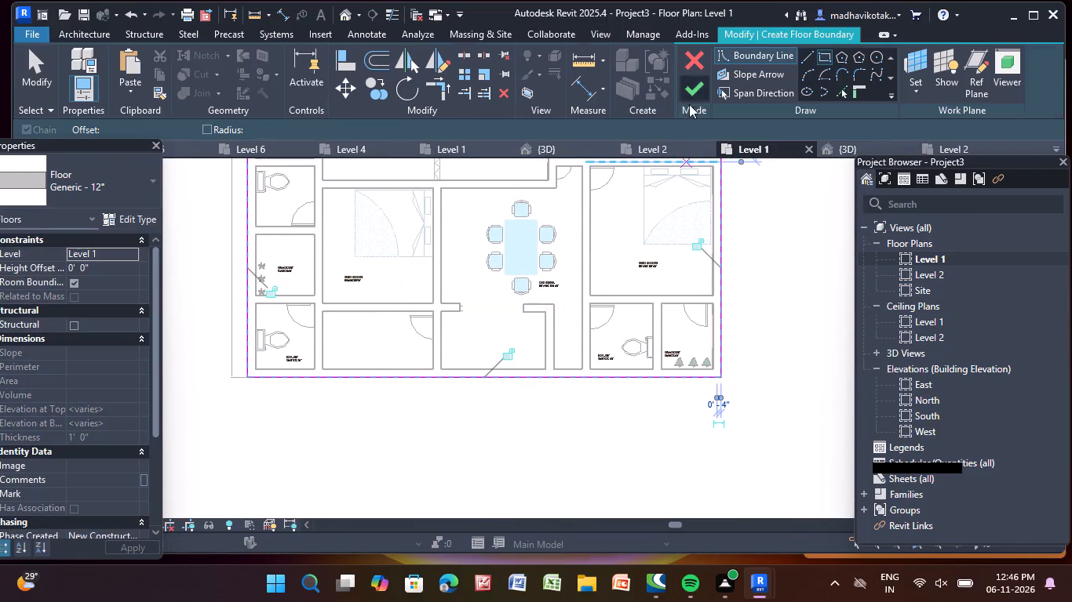
{"action": "left_click", "coordinate": [804, 263]}
{"action": "scroll", "coordinate": [793, 260], "scroll_direction": "down", "scroll_amount": 9}
{"action": "middle_click_drag", "start_coordinate": [787, 268], "coordinate": [686, 433]}
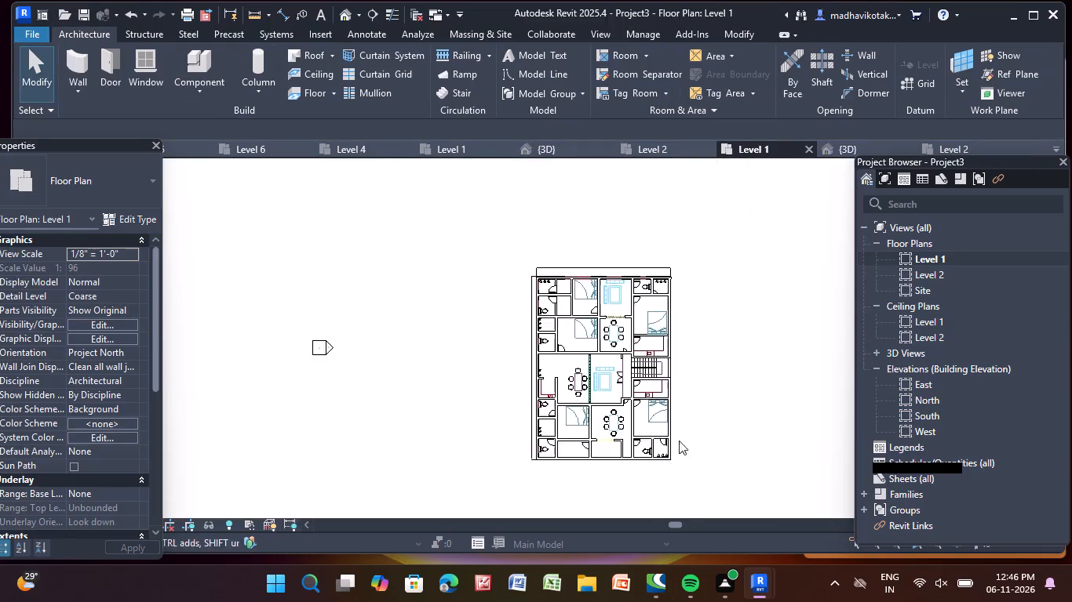
{"action": "scroll", "coordinate": [640, 383], "scroll_direction": "up", "scroll_amount": 8}
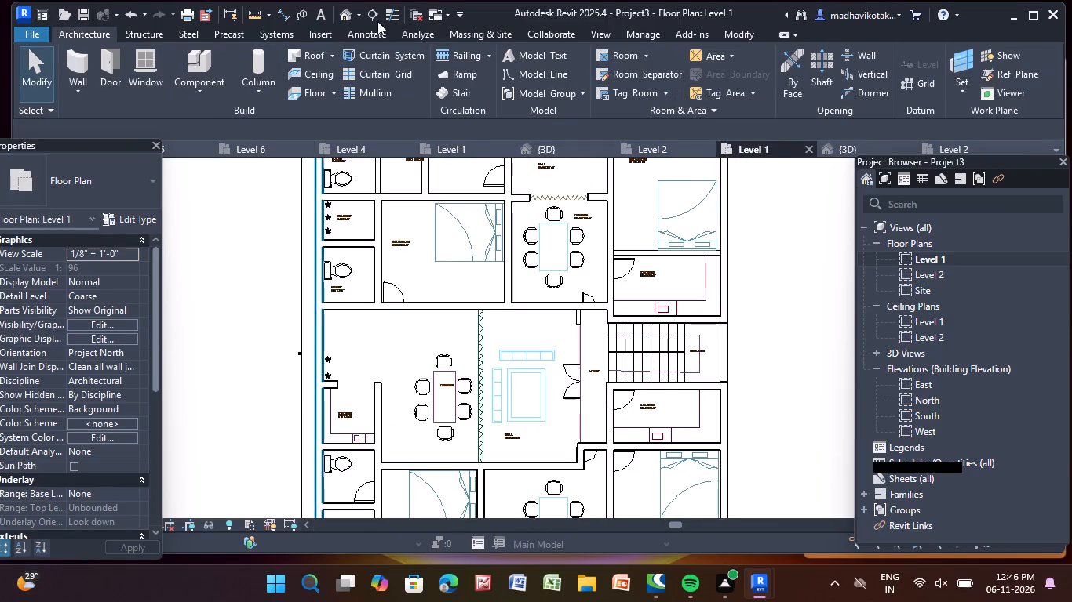
In the 3D view, set the structure layer thickness of the Generic - 12" floor type to 6".
{"action": "left_click", "coordinate": [342, 10]}
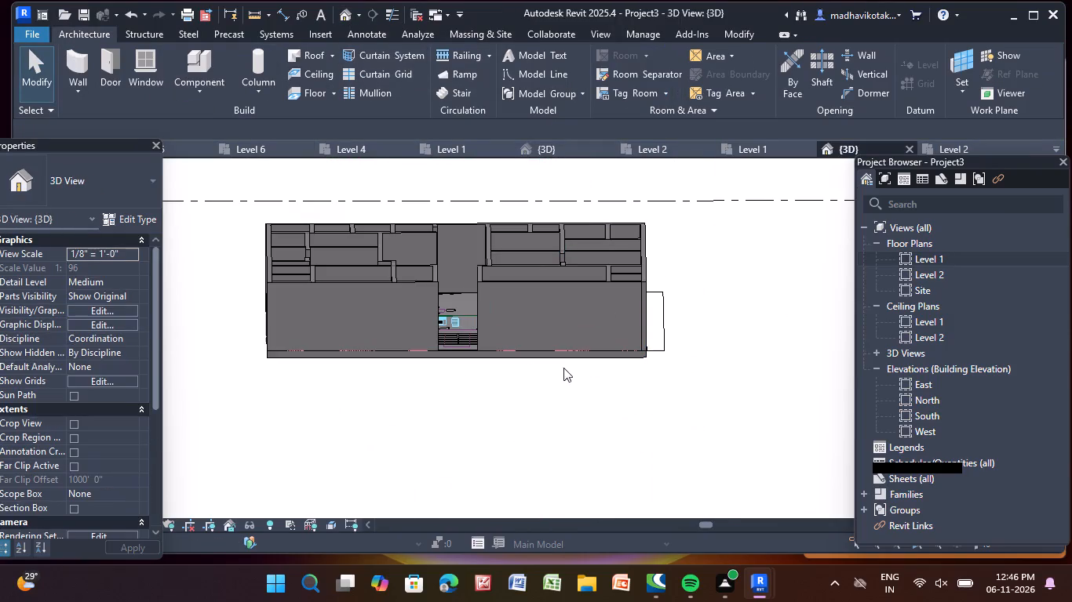
{"action": "middle_click_drag", "start_coordinate": [566, 385], "coordinate": [549, 446]}
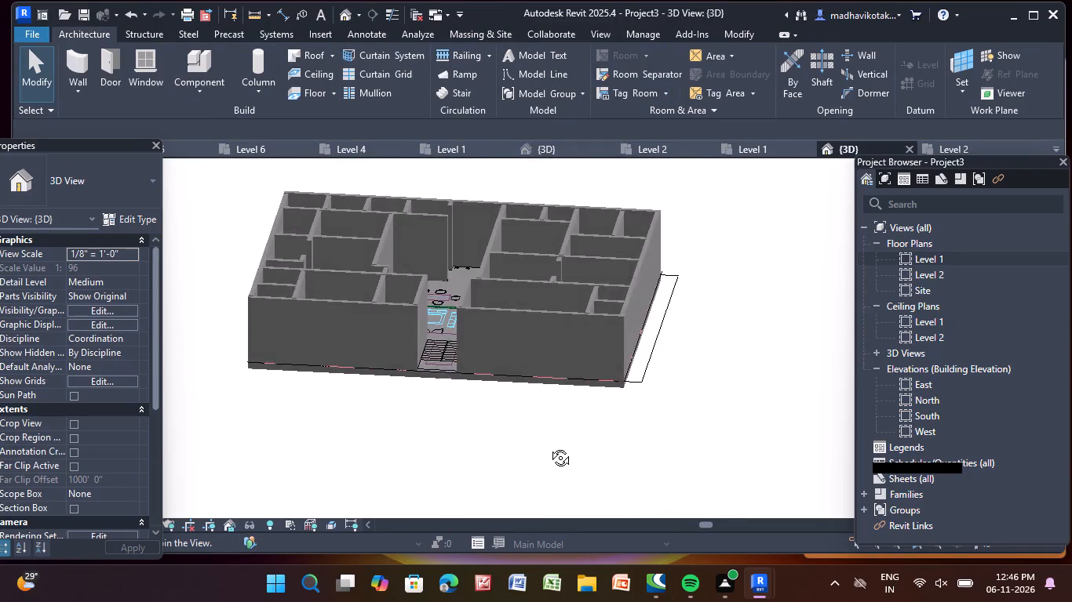
{"action": "middle_click_drag", "start_coordinate": [549, 446], "coordinate": [566, 441]}
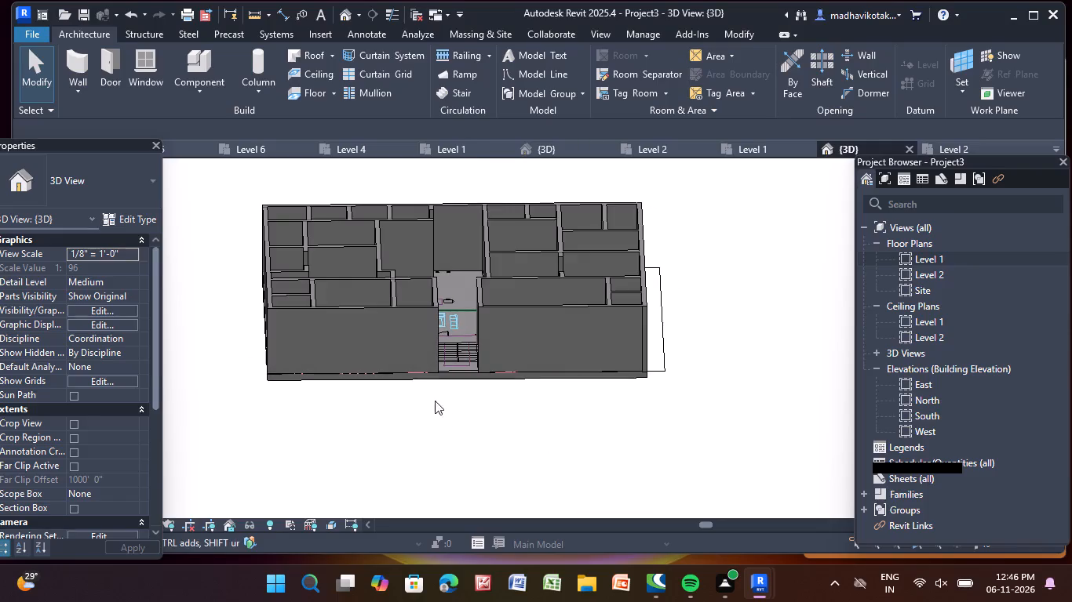
{"action": "scroll", "coordinate": [458, 387], "scroll_direction": "up", "scroll_amount": 7}
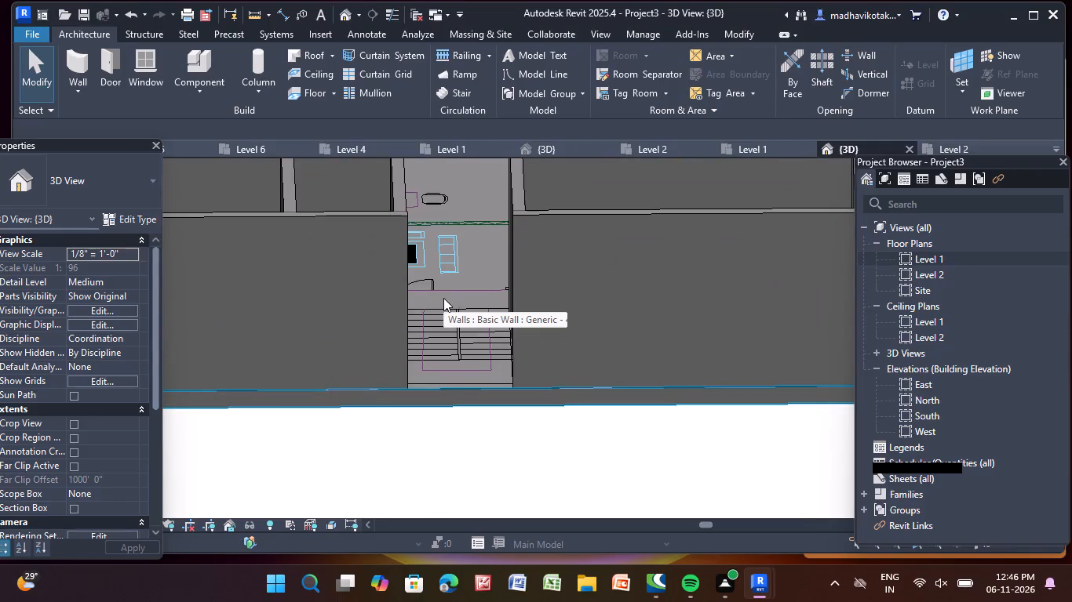
{"action": "left_click", "coordinate": [447, 292]}
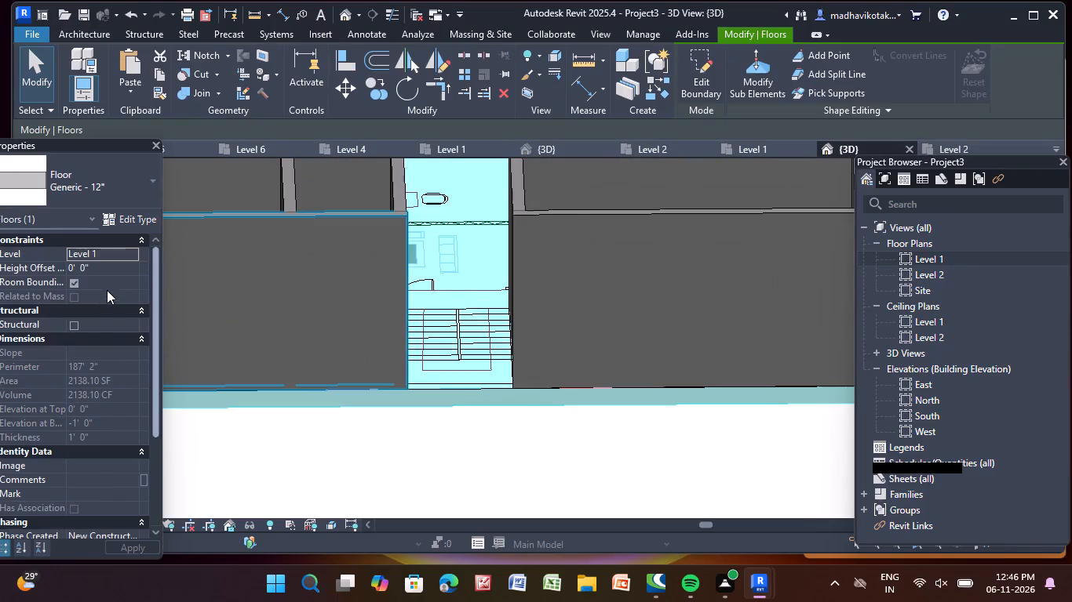
{"action": "left_click", "coordinate": [129, 219]}
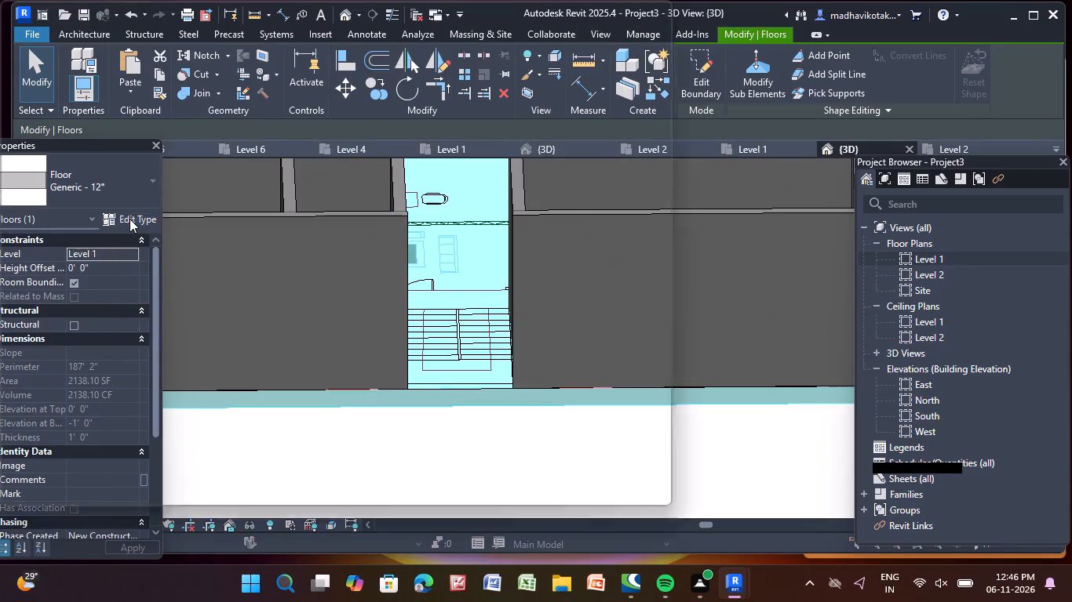
{"action": "left_click", "coordinate": [656, 180]}
{"action": "left_click", "coordinate": [618, 194]}
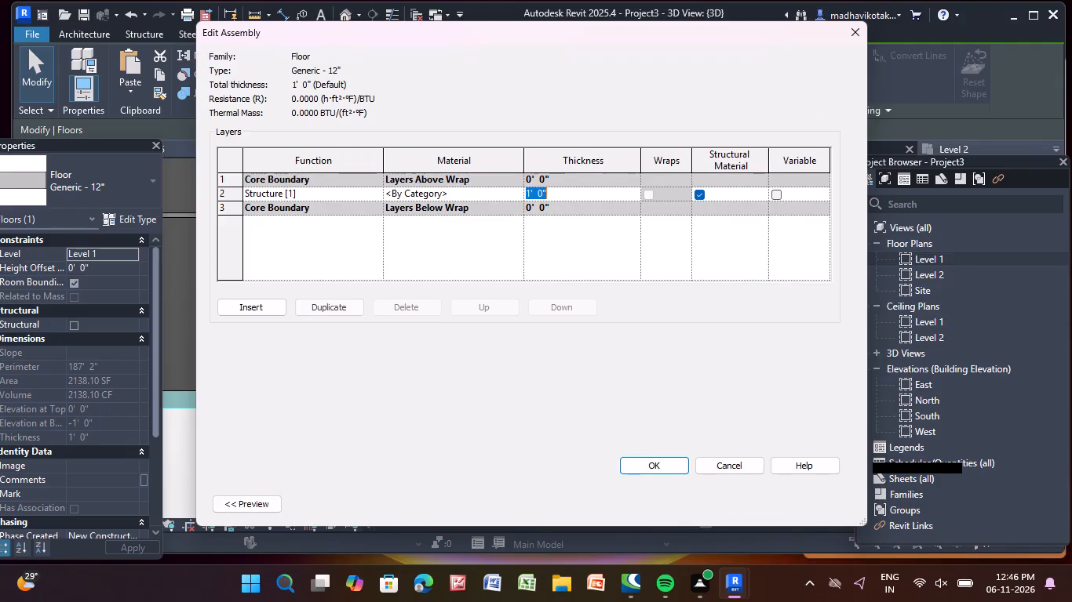
{"action": "key", "text": "BackSpace"}
{"action": "key", "text": "BackSpace"}
{"action": "key", "text": "6"}
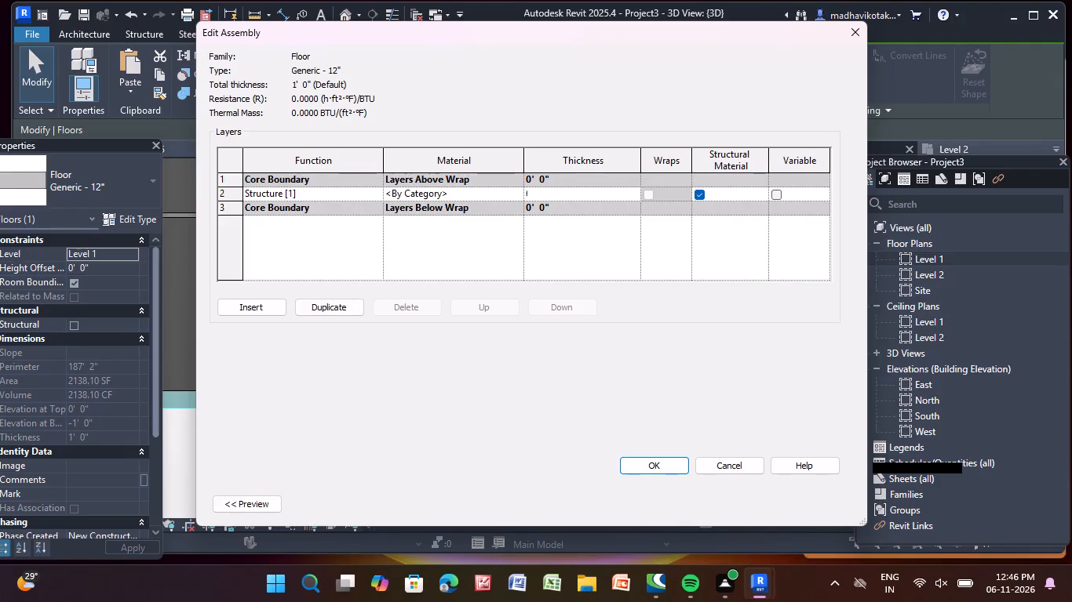
{"action": "key", "text": "shift+quotedbl"}
{"action": "key", "text": "Return"}
{"action": "left_click", "coordinate": [662, 463]}
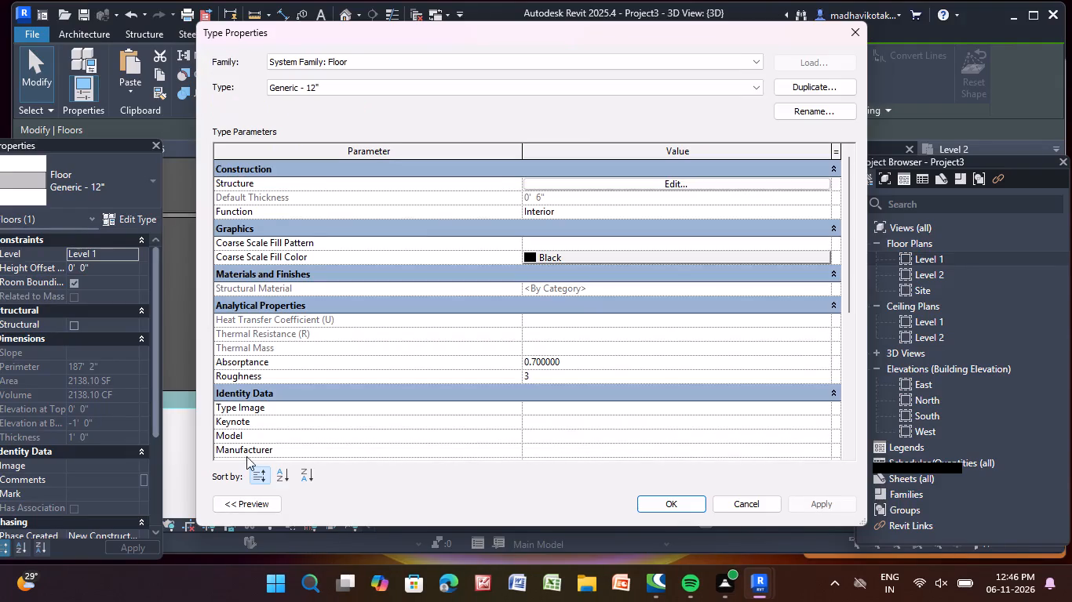
{"action": "left_click", "coordinate": [806, 505]}
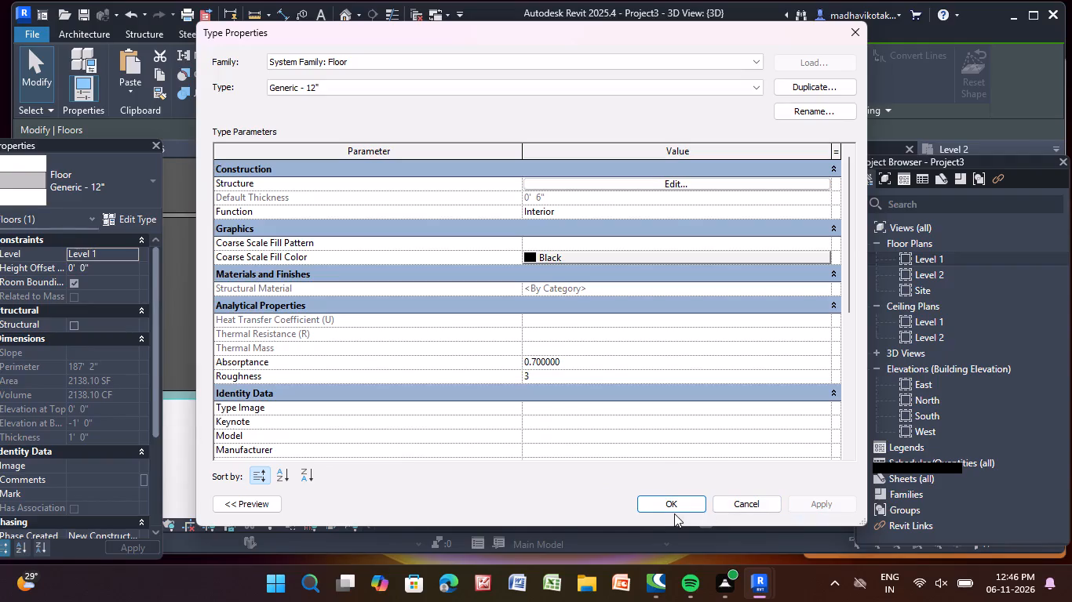
{"action": "left_click", "coordinate": [673, 509]}
{"action": "left_click", "coordinate": [291, 436]}
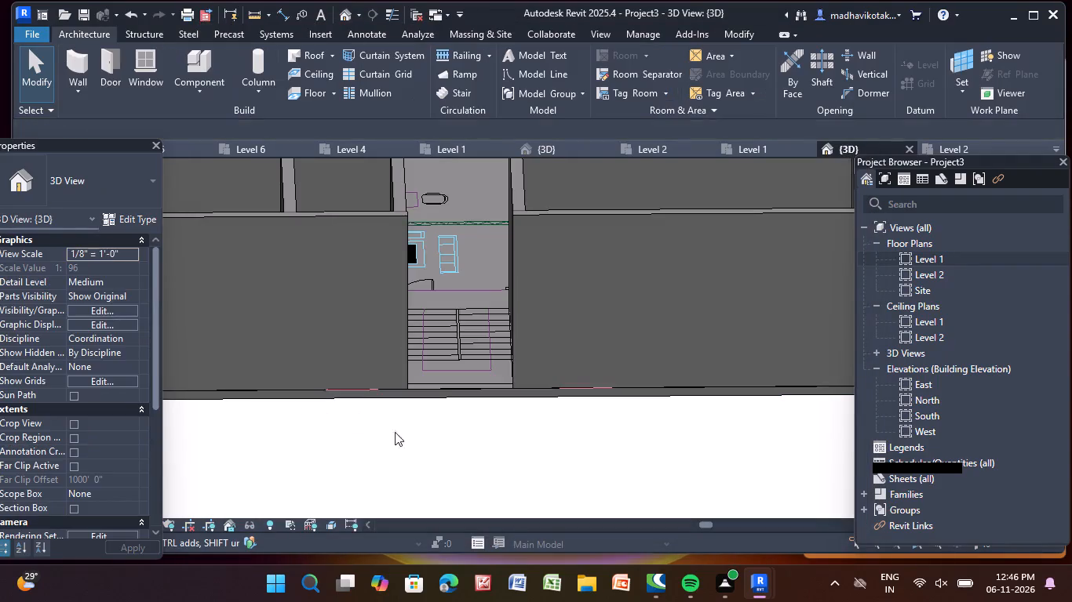
{"action": "scroll", "coordinate": [500, 427], "scroll_direction": "down", "scroll_amount": 7}
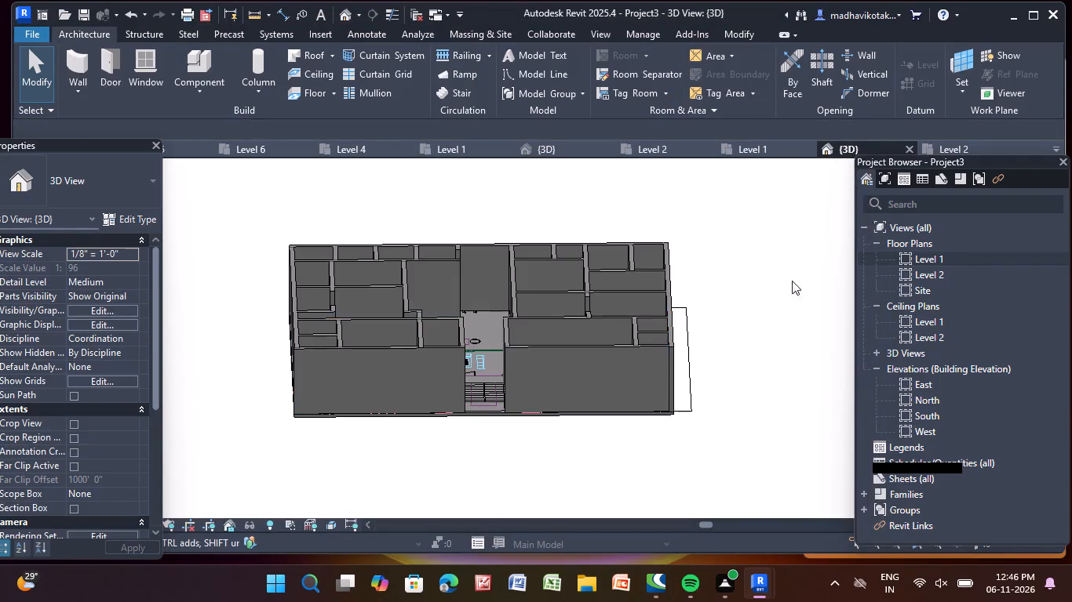
Examine the staircase, lobby and hall entrance area in the Level 1 floor plan.
{"action": "double_click", "coordinate": [968, 261]}
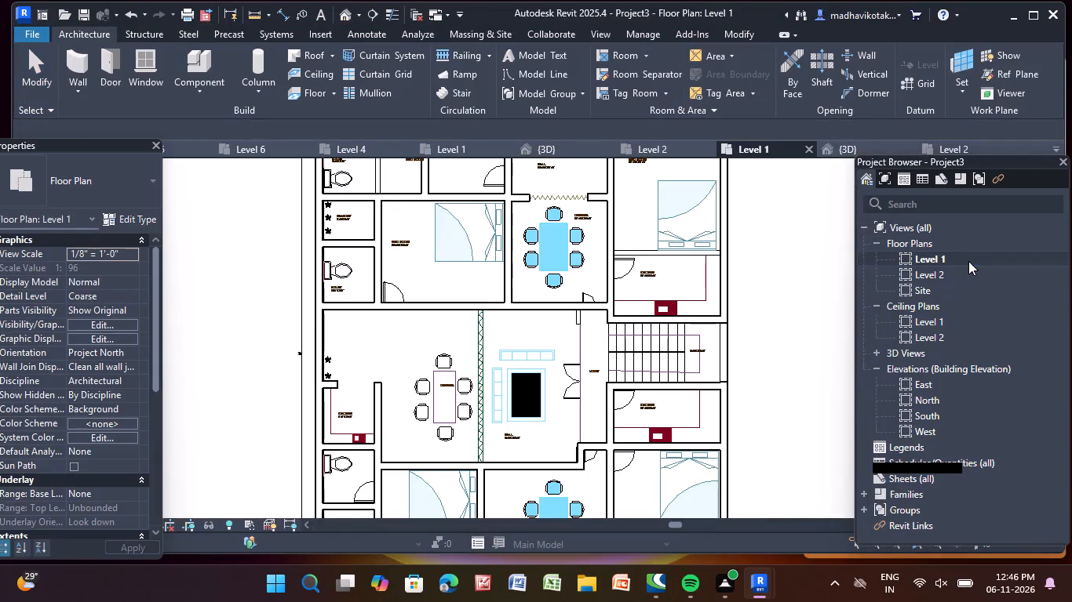
{"action": "scroll", "coordinate": [407, 368], "scroll_direction": "down", "scroll_amount": 4}
{"action": "scroll", "coordinate": [578, 341], "scroll_direction": "up", "scroll_amount": 5}
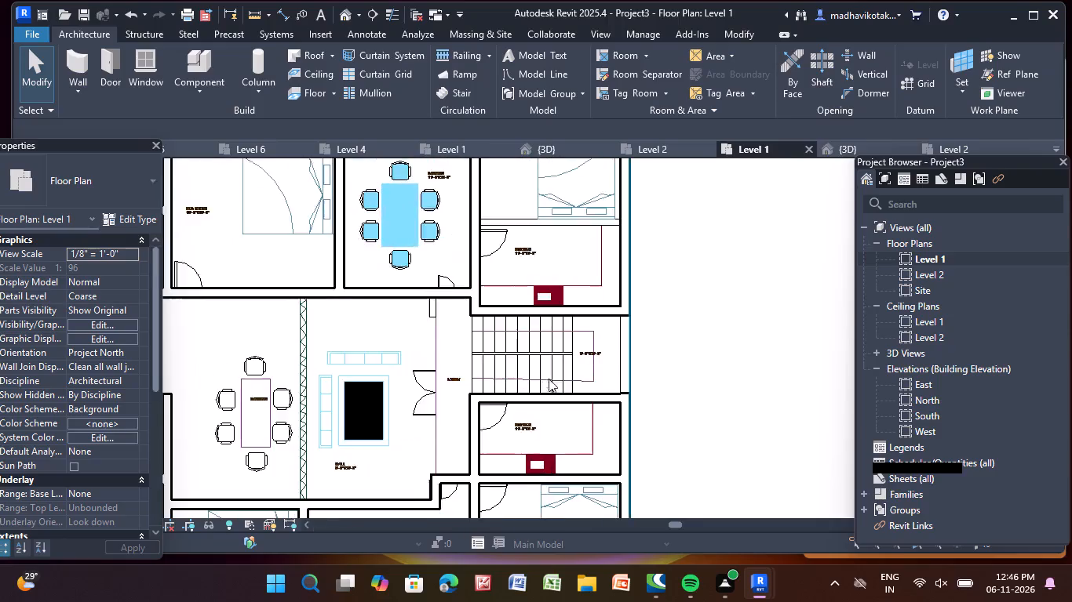
{"action": "scroll", "coordinate": [549, 379], "scroll_direction": "up", "scroll_amount": 9}
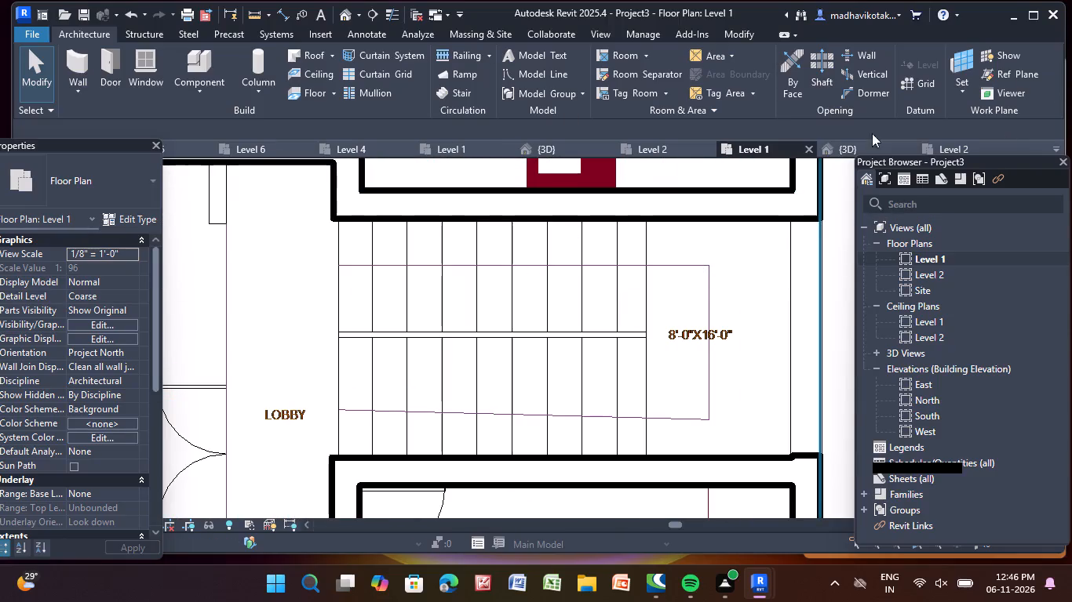
{"action": "scroll", "coordinate": [410, 254], "scroll_direction": "down", "scroll_amount": 2}
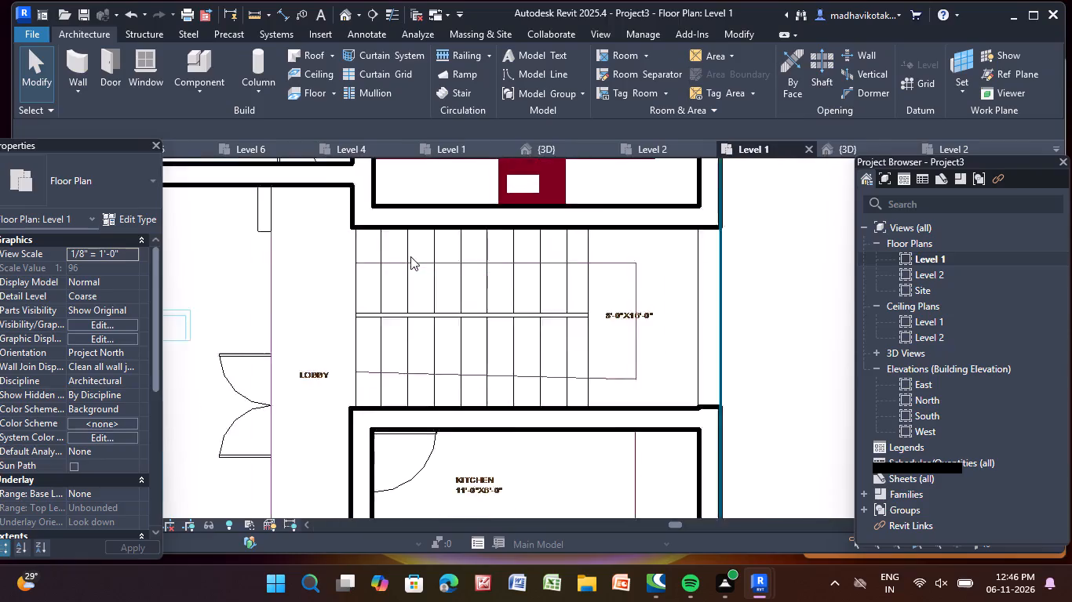
{"action": "scroll", "coordinate": [410, 256], "scroll_direction": "down", "scroll_amount": 2}
{"action": "middle_click_drag", "start_coordinate": [304, 369], "coordinate": [495, 317]}
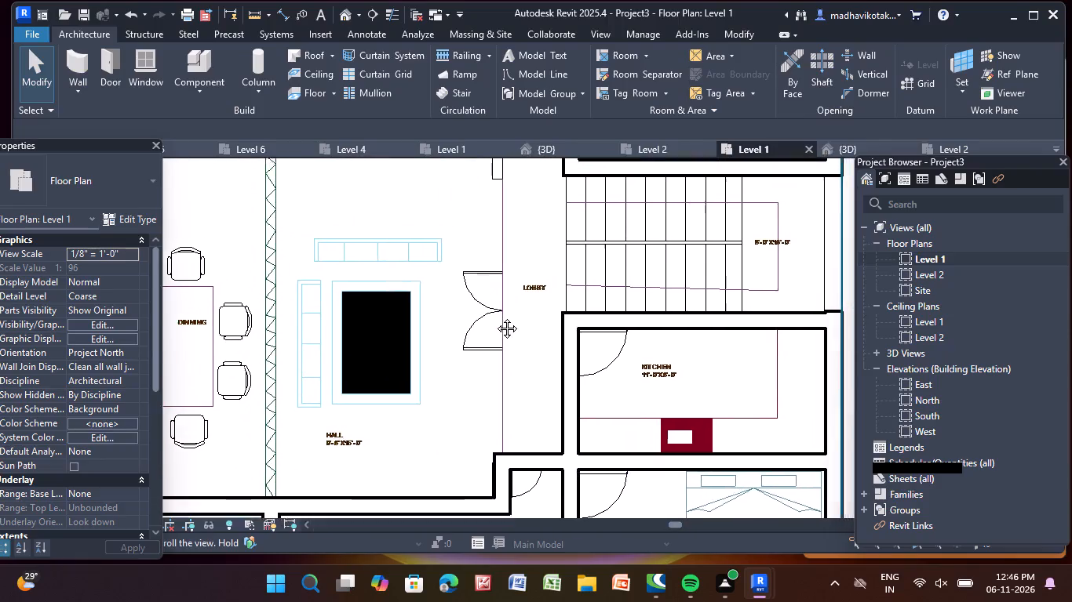
{"action": "middle_click_drag", "start_coordinate": [495, 317], "coordinate": [483, 338]}
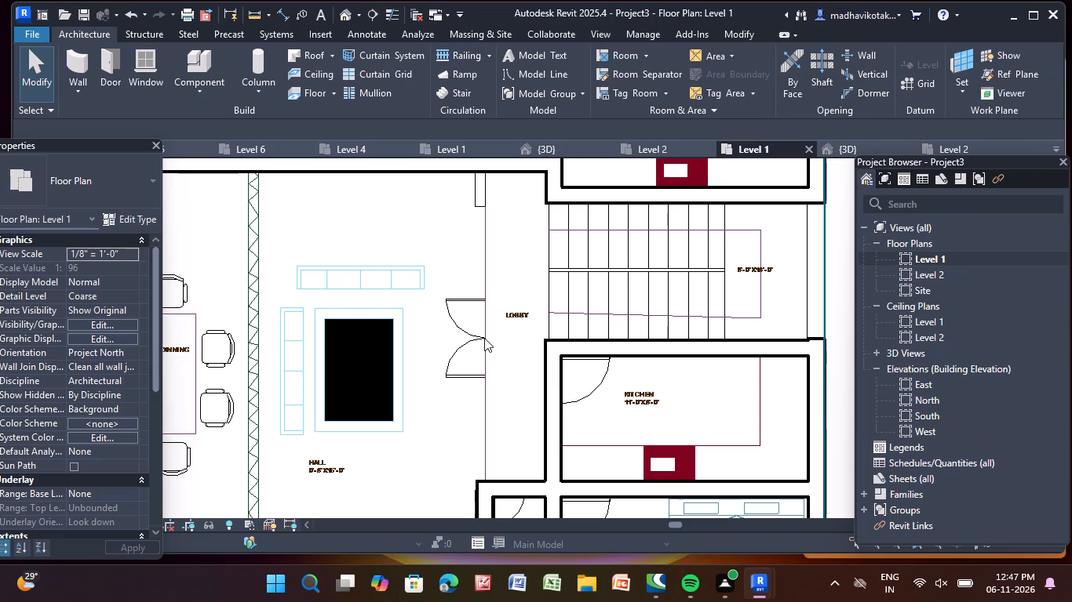
{"action": "scroll", "coordinate": [509, 275], "scroll_direction": "down", "scroll_amount": 11}
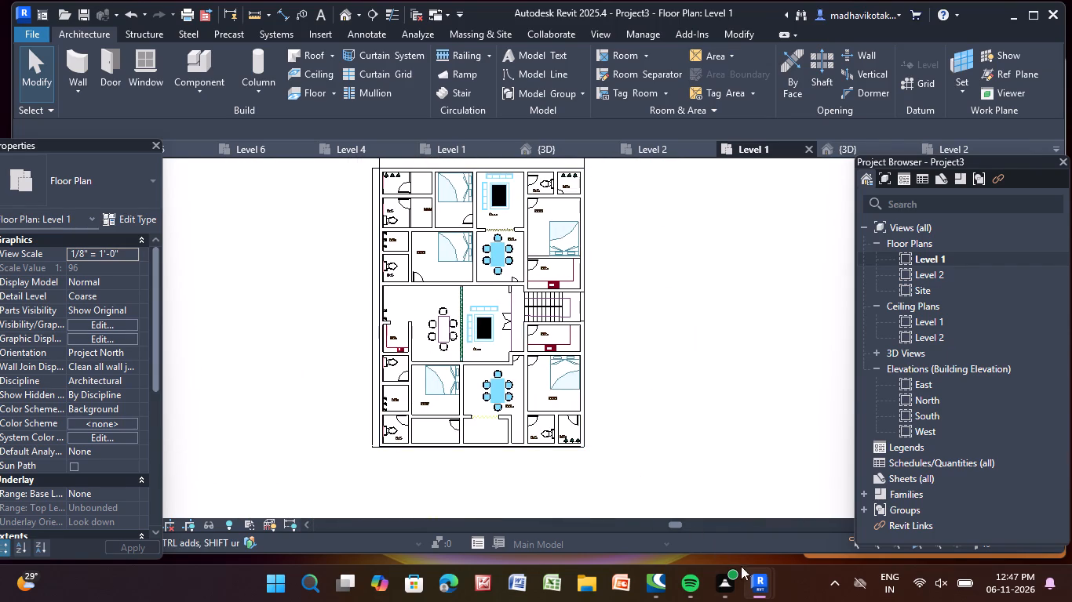
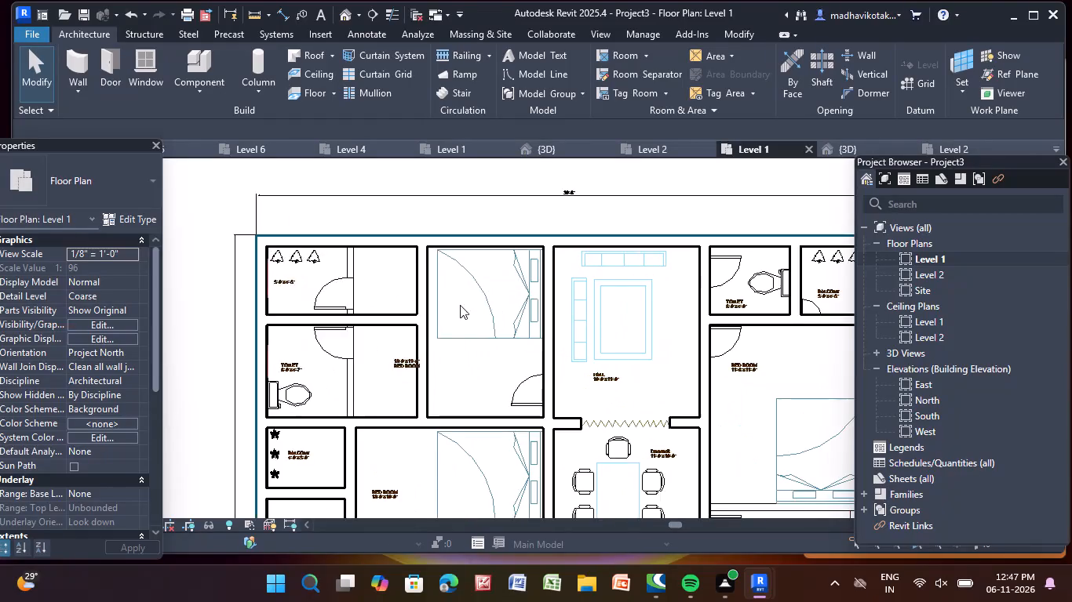
Start a sketched stair run for the 8'-0"X16'-0" staircase and draw its boundary line along the full north wall face.
{"action": "scroll", "coordinate": [433, 300], "scroll_direction": "down", "scroll_amount": 1}
{"action": "middle_click_drag", "start_coordinate": [413, 325], "coordinate": [360, 135]}
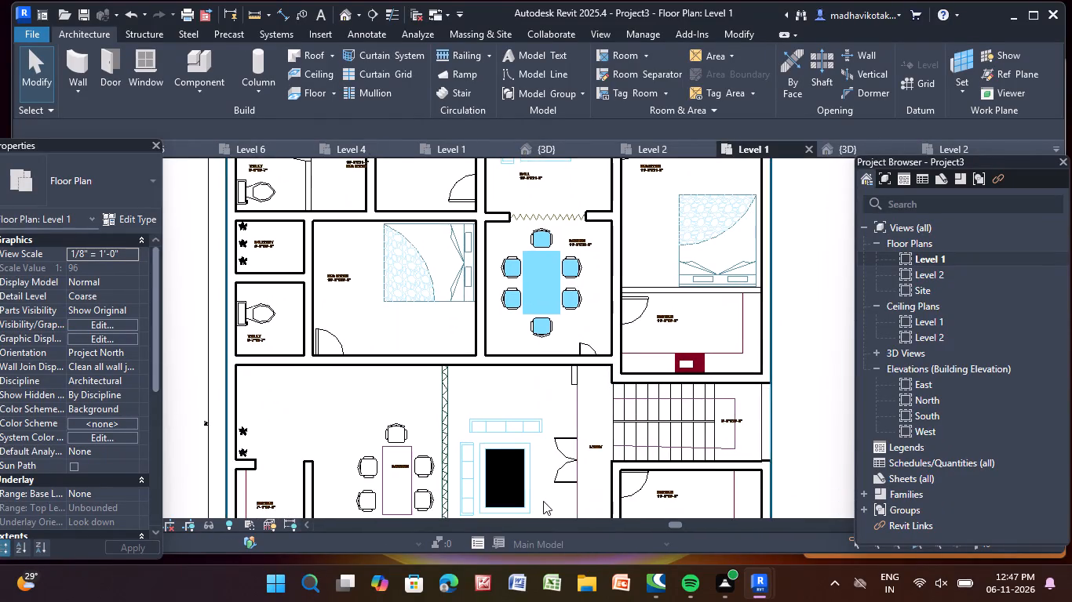
{"action": "middle_click_drag", "start_coordinate": [545, 450], "coordinate": [518, 302]}
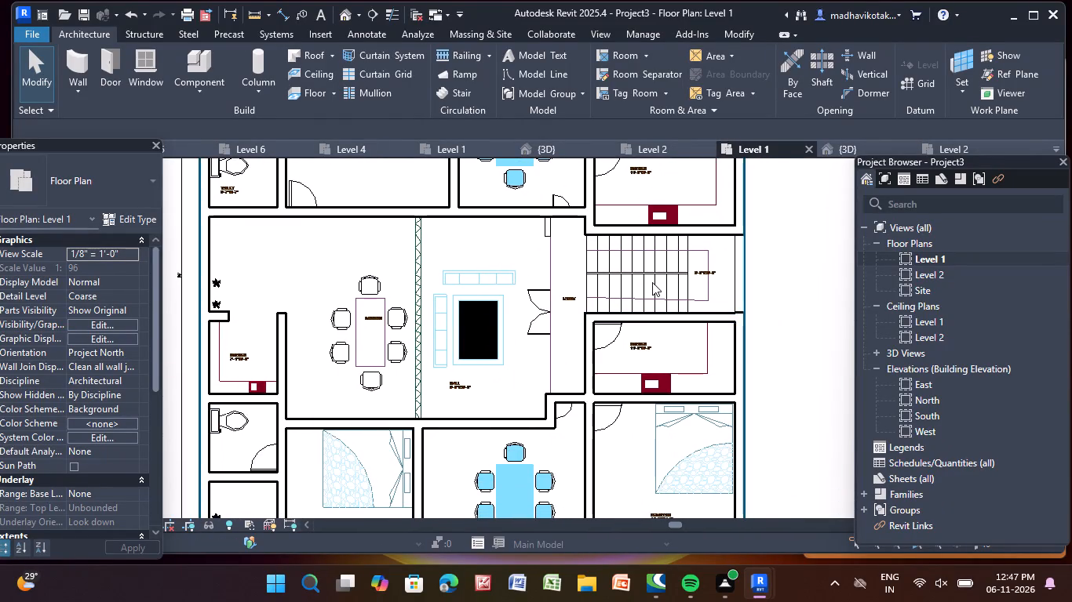
{"action": "scroll", "coordinate": [652, 282], "scroll_direction": "up", "scroll_amount": 8}
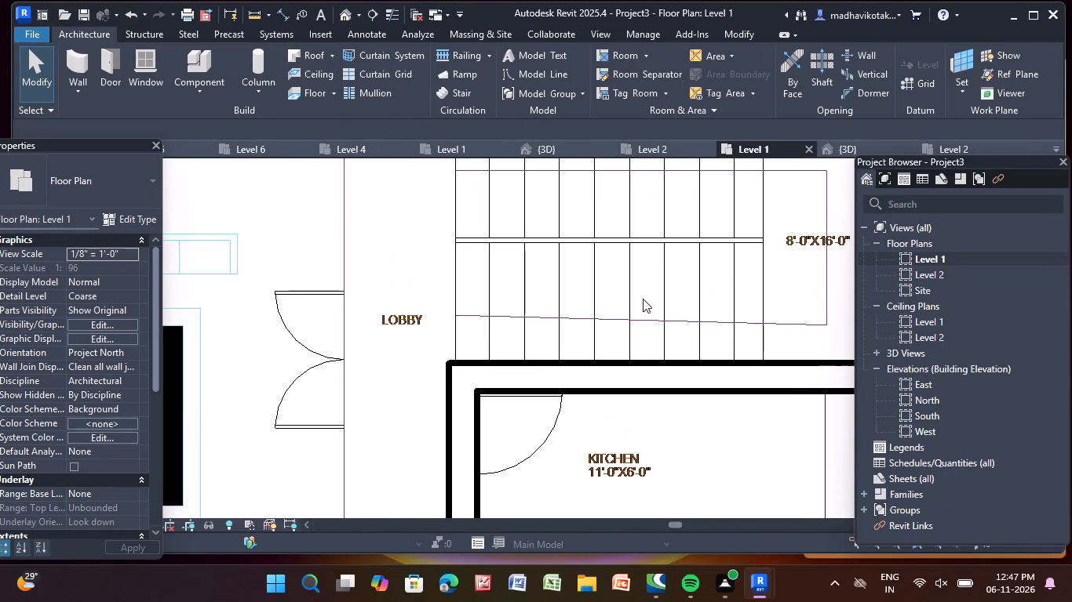
{"action": "middle_click_drag", "start_coordinate": [640, 299], "coordinate": [528, 353]}
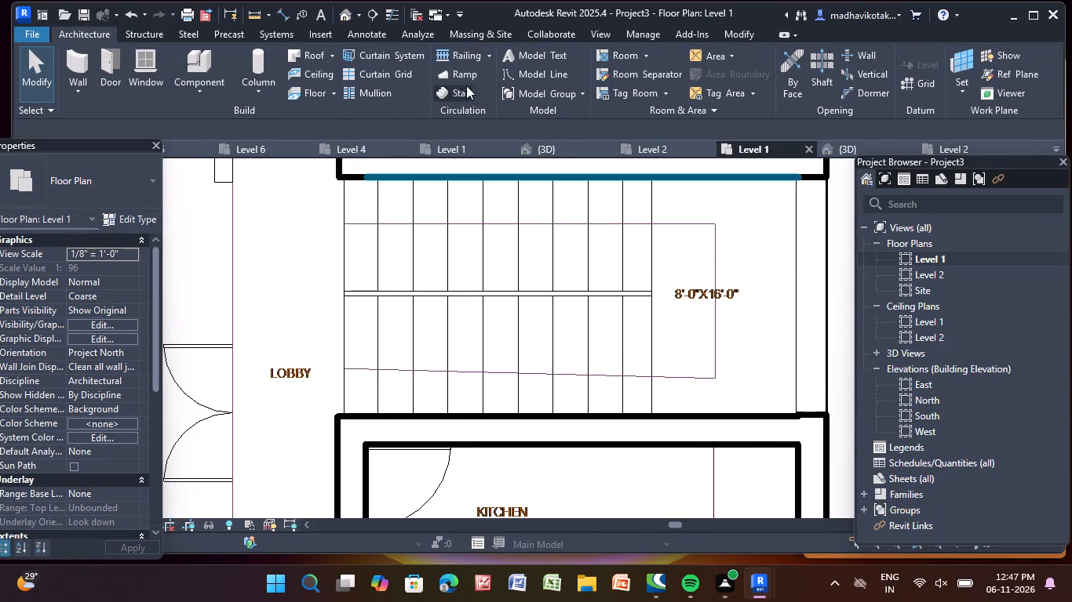
{"action": "left_click", "coordinate": [460, 89]}
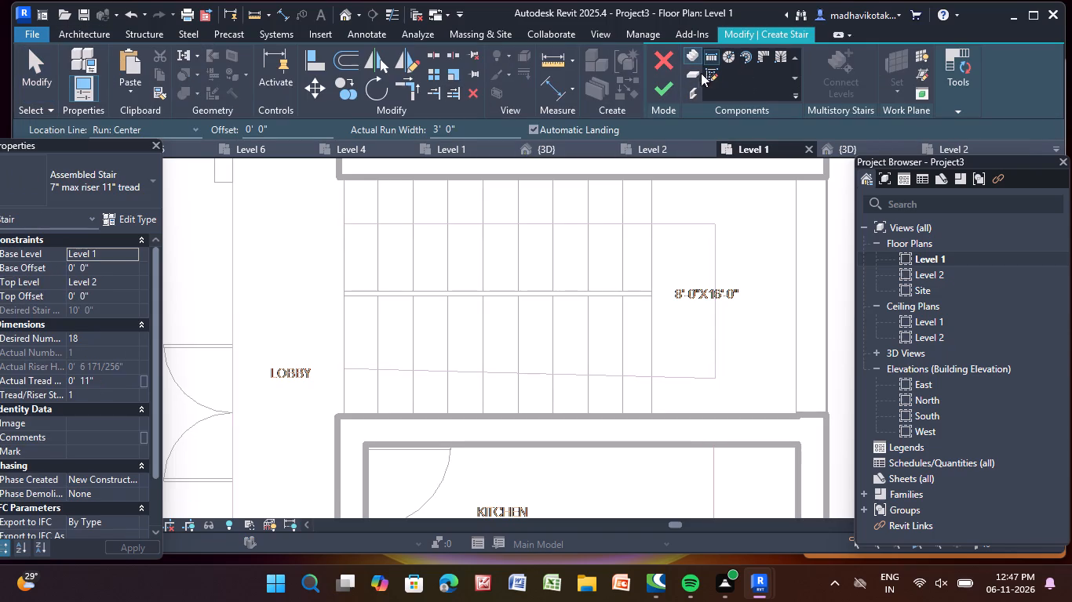
{"action": "left_click", "coordinate": [713, 70]}
{"action": "left_click", "coordinate": [753, 51]}
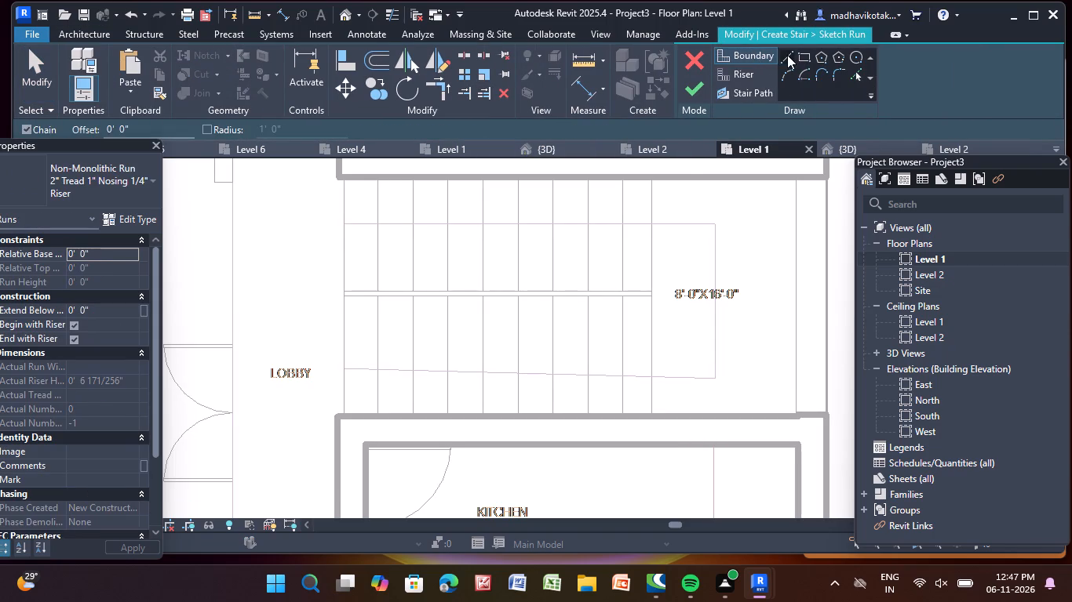
{"action": "left_click", "coordinate": [787, 55]}
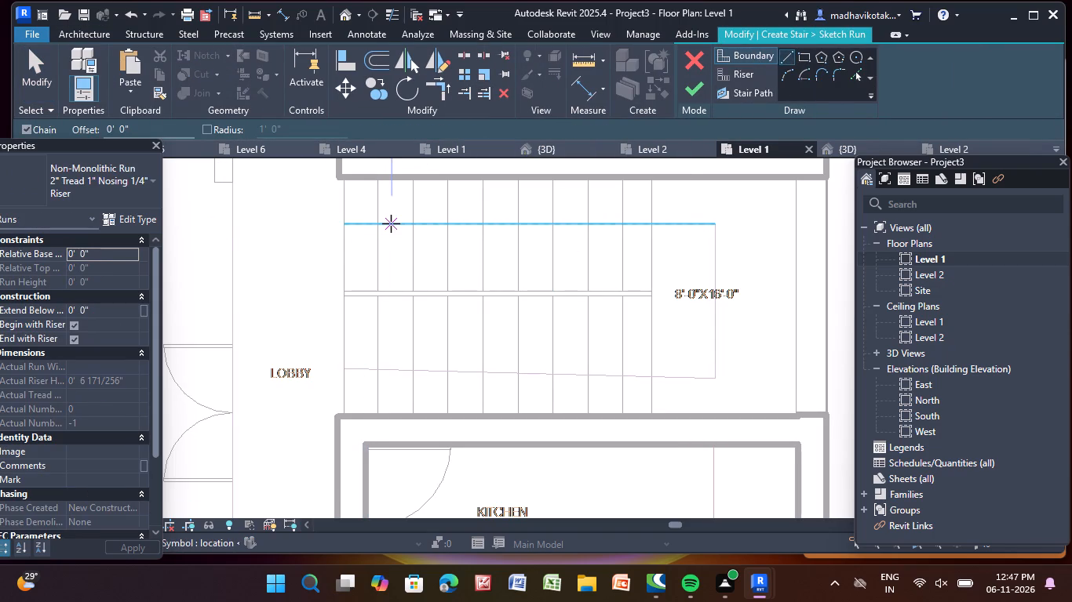
{"action": "scroll", "coordinate": [354, 183], "scroll_direction": "up", "scroll_amount": 4}
{"action": "scroll", "coordinate": [347, 187], "scroll_direction": "down", "scroll_amount": 1}
{"action": "scroll", "coordinate": [348, 187], "scroll_direction": "up", "scroll_amount": 5}
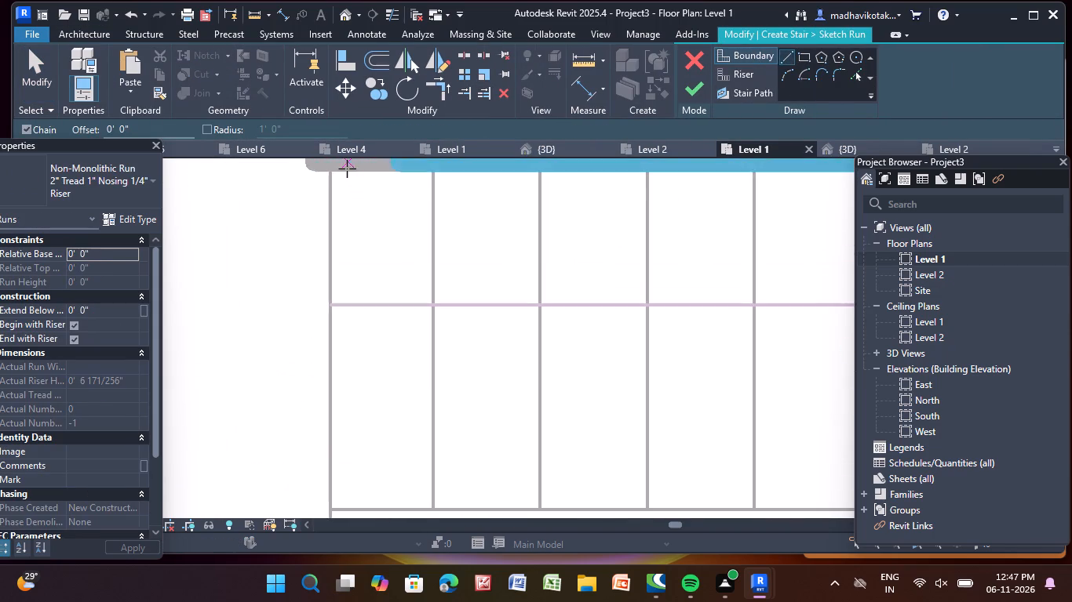
{"action": "middle_click_drag", "start_coordinate": [346, 174], "coordinate": [337, 239]}
{"action": "left_click", "coordinate": [320, 229]}
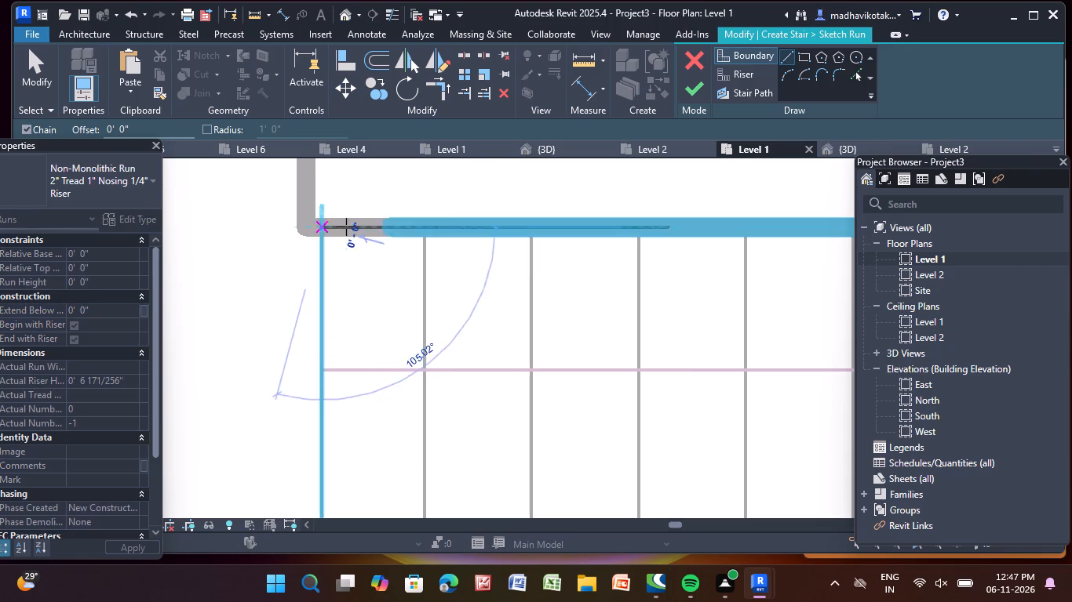
{"action": "scroll", "coordinate": [800, 231], "scroll_direction": "down", "scroll_amount": 3}
{"action": "middle_click_drag", "start_coordinate": [800, 231], "coordinate": [206, 232]}
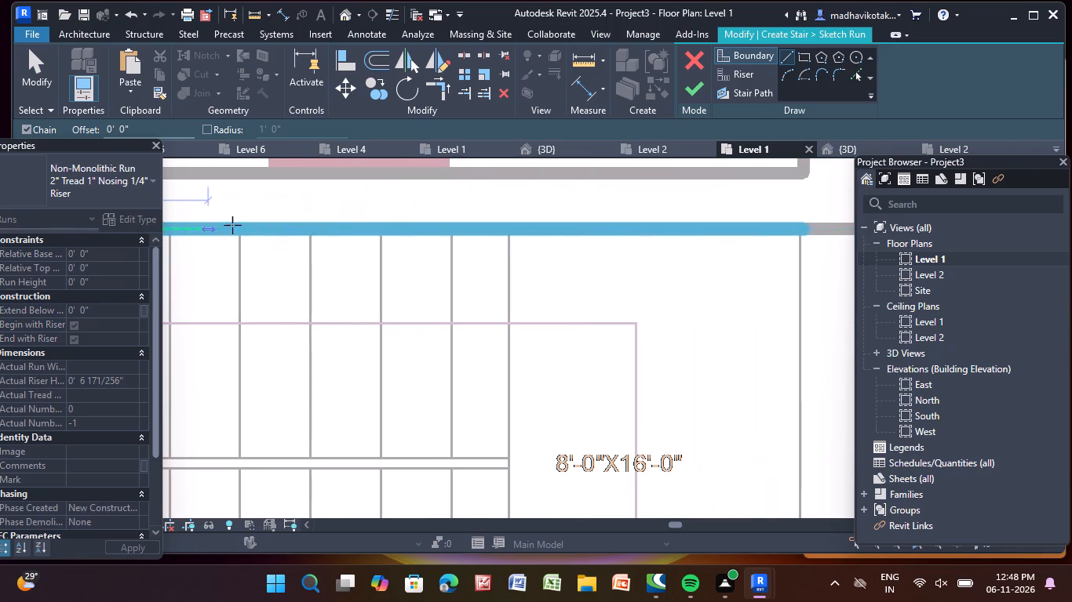
{"action": "scroll", "coordinate": [665, 234], "scroll_direction": "down", "scroll_amount": 5}
{"action": "middle_click_drag", "start_coordinate": [665, 233], "coordinate": [563, 208]}
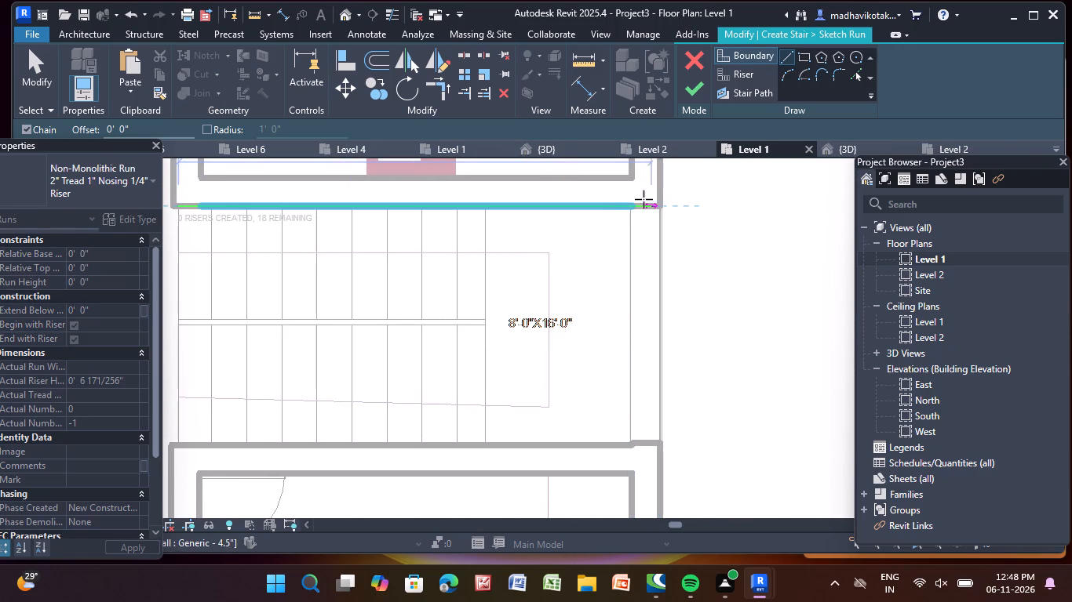
{"action": "left_click", "coordinate": [629, 199]}
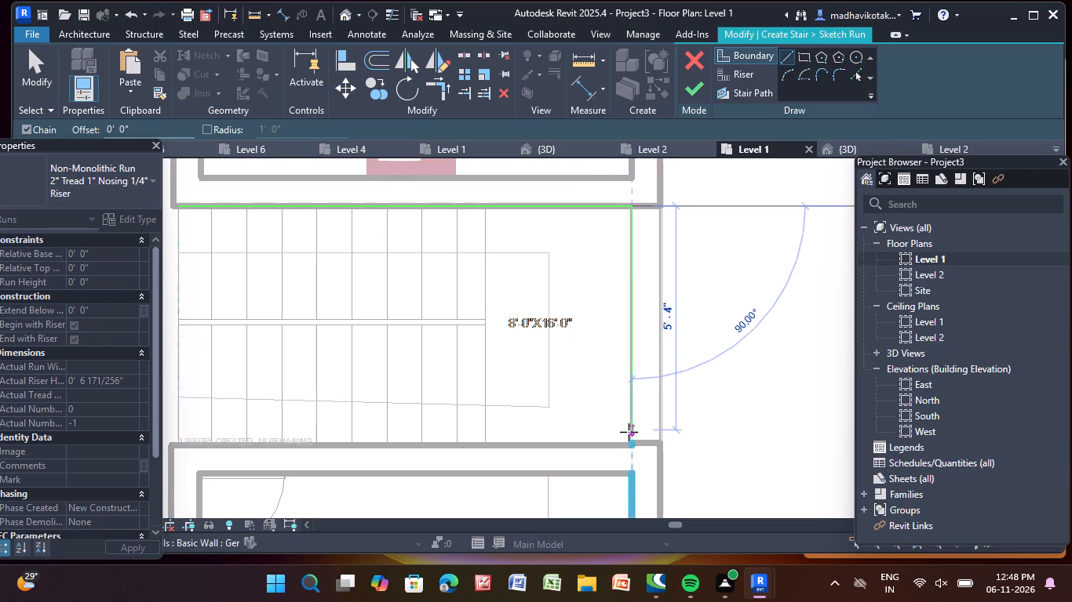
Continue the run boundary about 5'-8" down the staircase's east side and back west along the kitchen wall to the lobby end.
{"action": "left_click", "coordinate": [631, 443]}
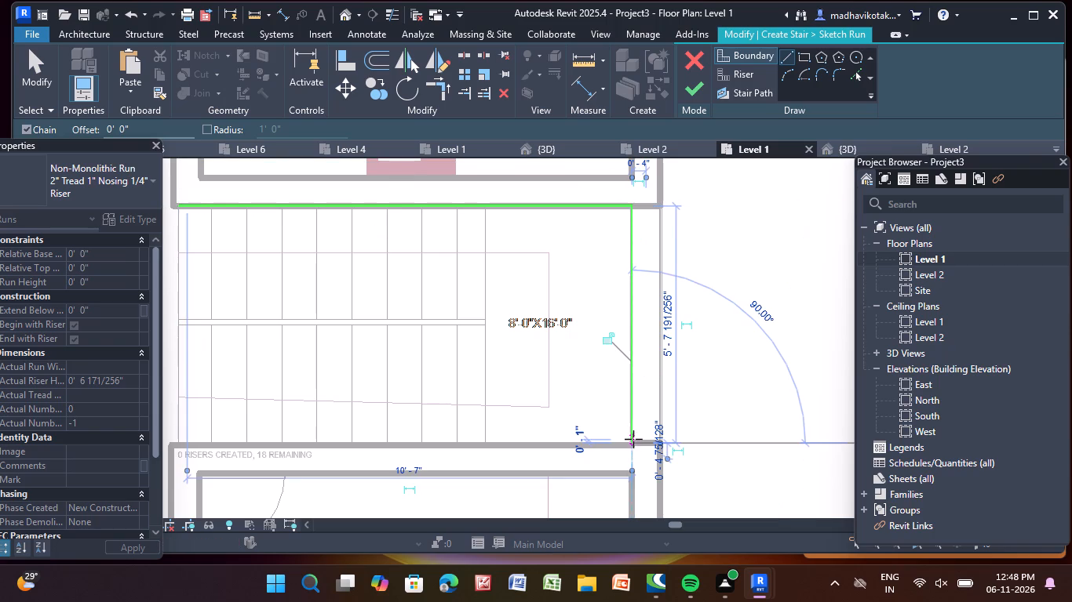
{"action": "scroll", "coordinate": [352, 440], "scroll_direction": "down", "scroll_amount": 3}
{"action": "middle_click_drag", "start_coordinate": [352, 440], "coordinate": [352, 437]}
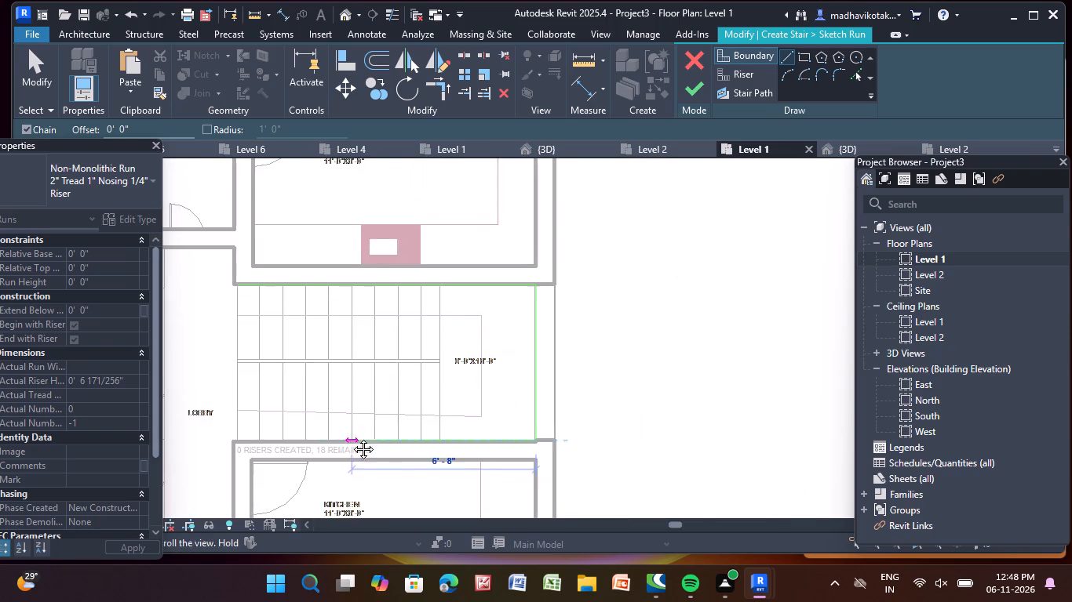
{"action": "middle_click_drag", "start_coordinate": [352, 437], "coordinate": [684, 479]}
{"action": "scroll", "coordinate": [562, 486], "scroll_direction": "up", "scroll_amount": 9}
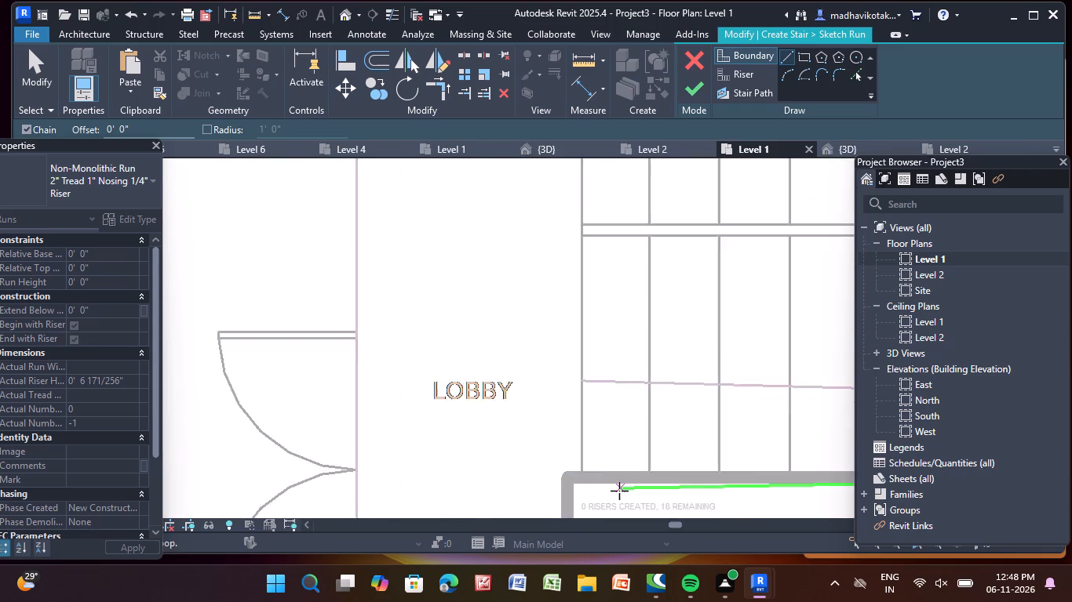
{"action": "scroll", "coordinate": [619, 491], "scroll_direction": "up", "scroll_amount": 2}
{"action": "left_click", "coordinate": [563, 464]}
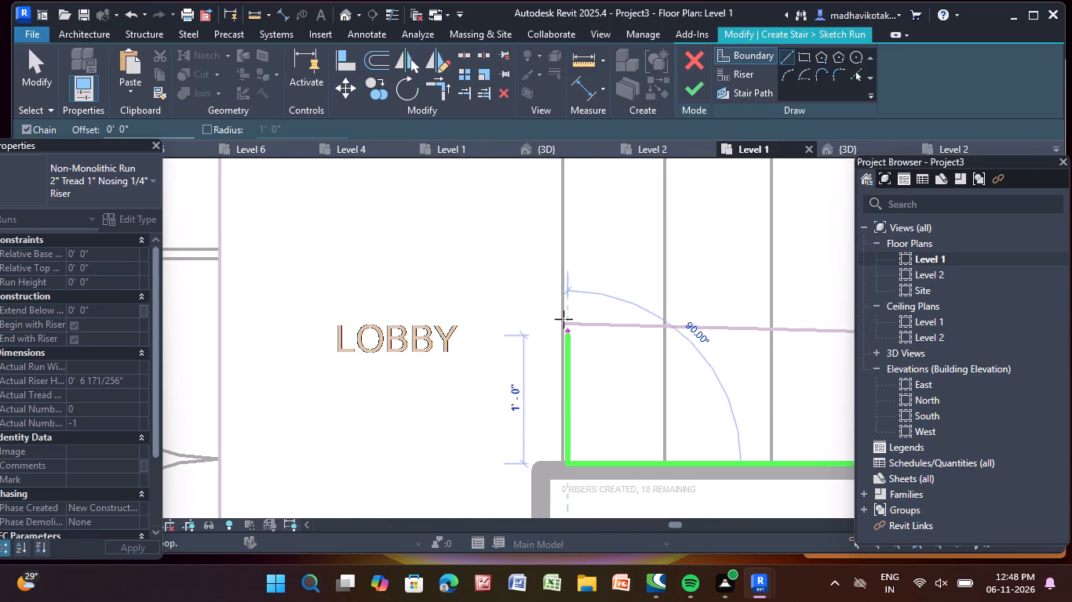
{"action": "key", "text": "Escape"}
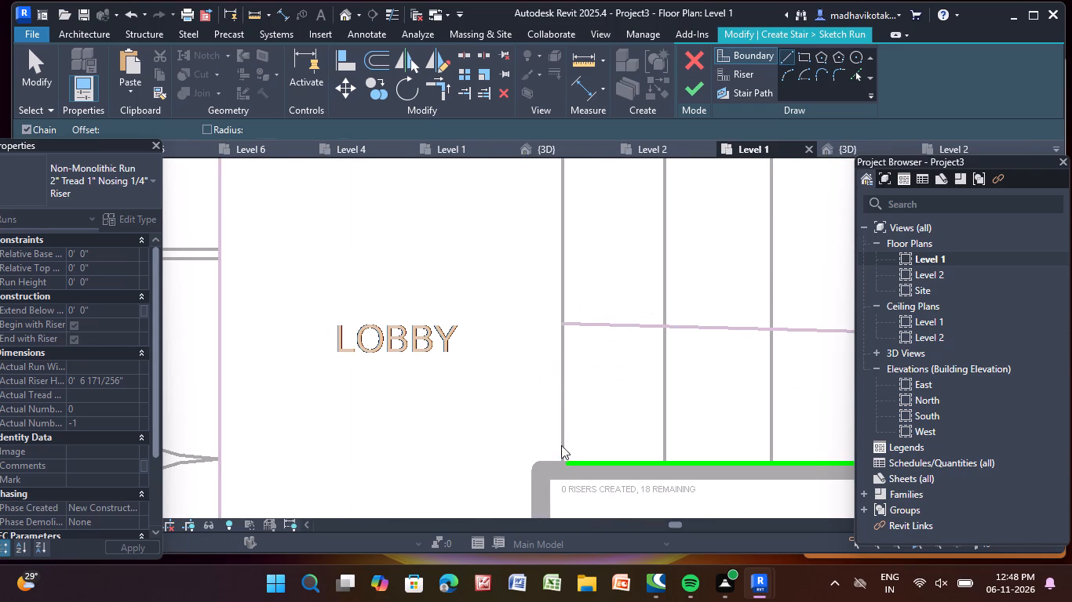
Draw a boundary line about 2'-9" north along the lobby-side tread line, from the south wall to the central divider's lower edge.
{"action": "scroll", "coordinate": [630, 524], "scroll_direction": "up", "scroll_amount": 3}
{"action": "scroll", "coordinate": [582, 468], "scroll_direction": "up", "scroll_amount": 7}
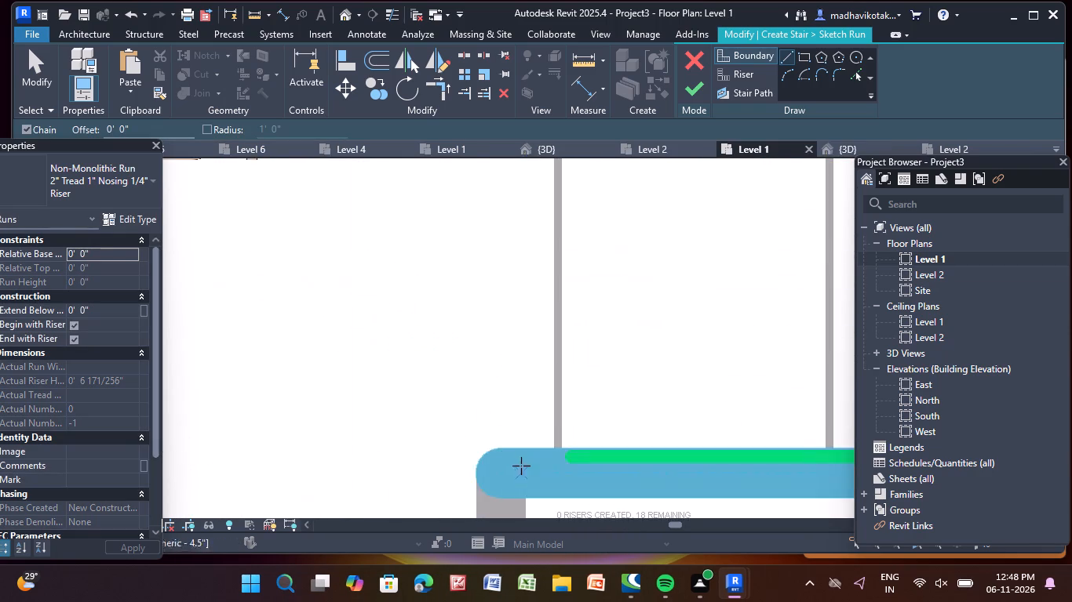
{"action": "scroll", "coordinate": [521, 466], "scroll_direction": "up", "scroll_amount": 9}
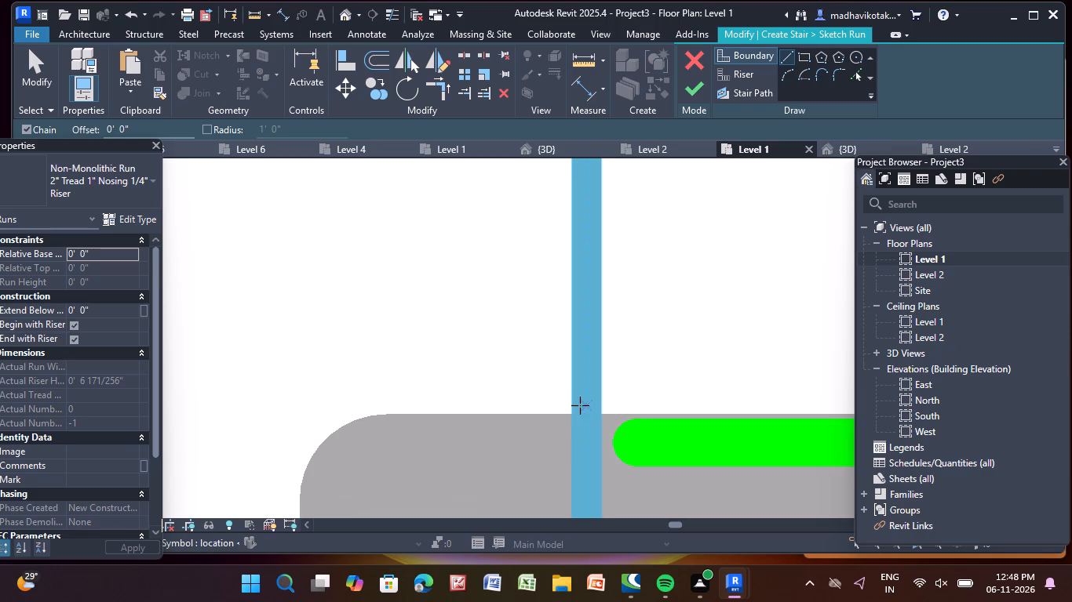
{"action": "scroll", "coordinate": [593, 439], "scroll_direction": "down", "scroll_amount": 5}
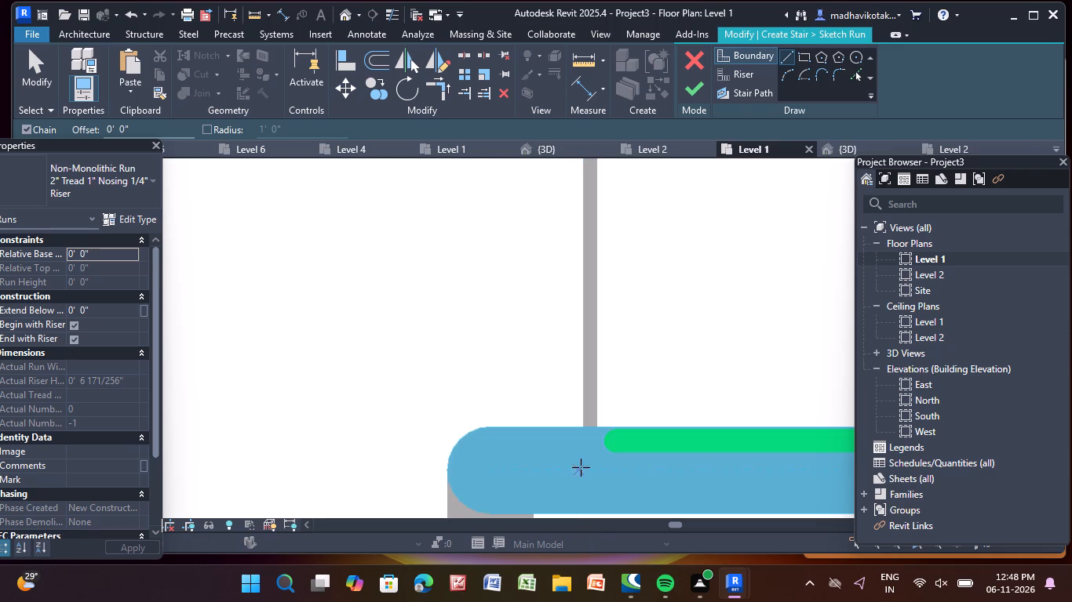
{"action": "left_click", "coordinate": [589, 446]}
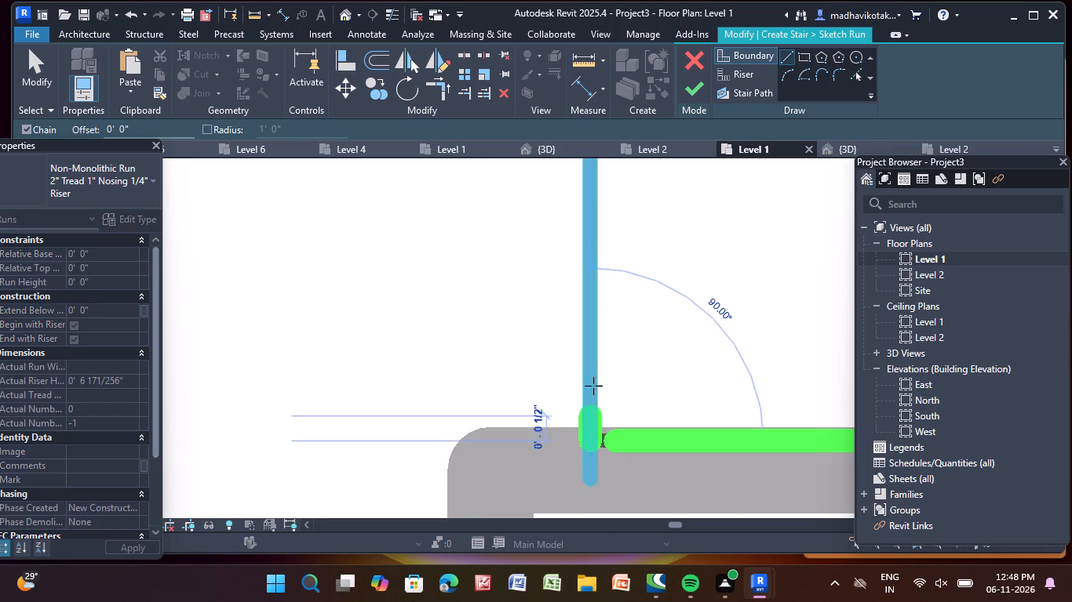
{"action": "scroll", "coordinate": [595, 253], "scroll_direction": "down", "scroll_amount": 4}
{"action": "middle_click_drag", "start_coordinate": [594, 279], "coordinate": [625, 594]}
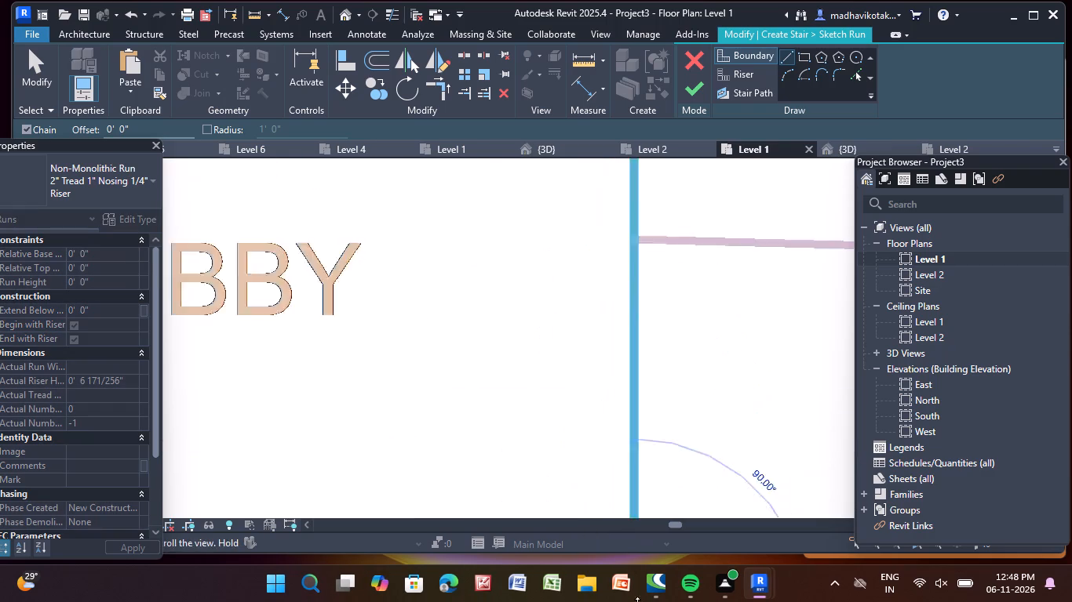
{"action": "middle_click_drag", "start_coordinate": [625, 594], "coordinate": [621, 601]}
{"action": "scroll", "coordinate": [608, 328], "scroll_direction": "down", "scroll_amount": 14}
{"action": "middle_click_drag", "start_coordinate": [600, 361], "coordinate": [567, 491]}
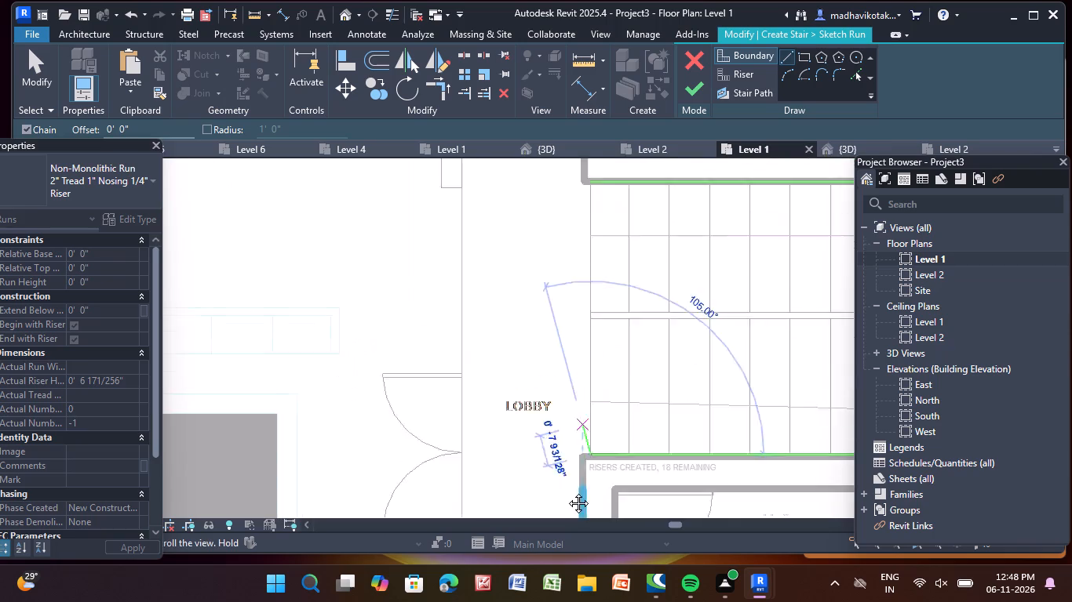
{"action": "middle_click_drag", "start_coordinate": [567, 491], "coordinate": [480, 601]}
{"action": "middle_click", "coordinate": [480, 601]}
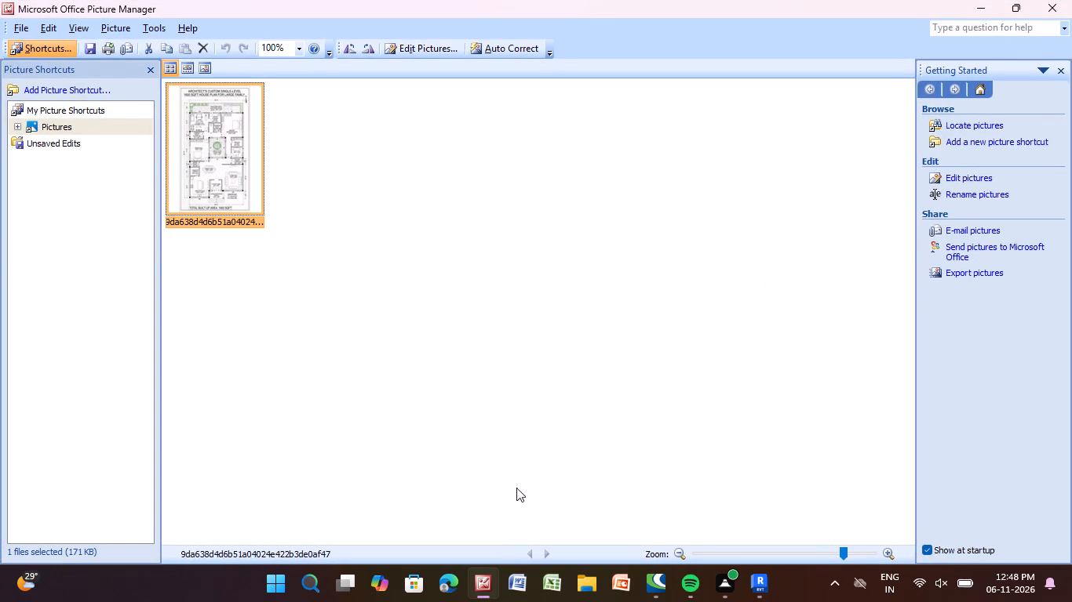
{"action": "left_click", "coordinate": [1048, 1]}
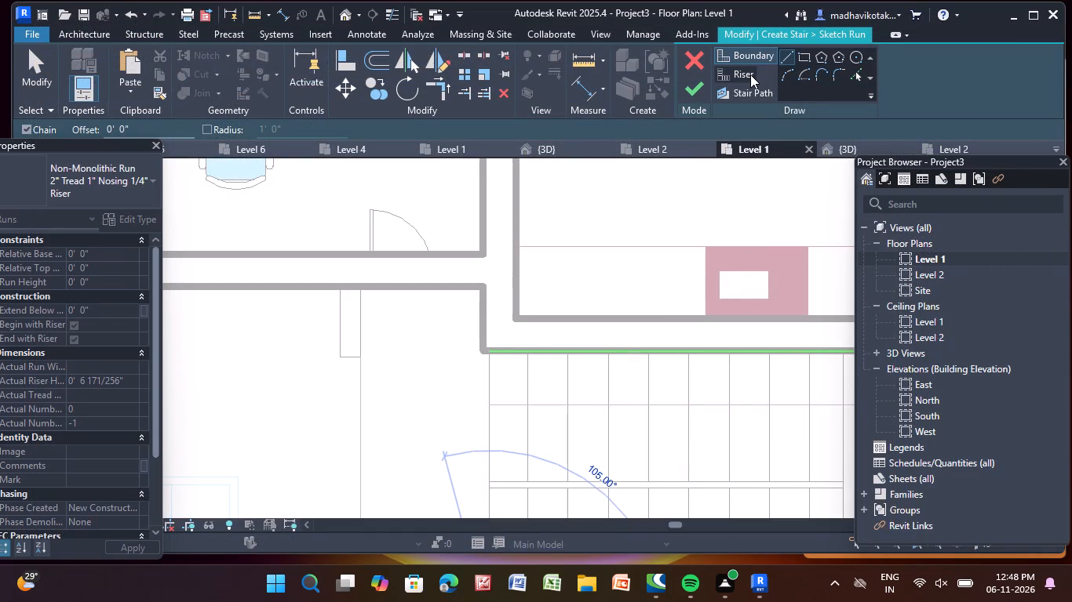
{"action": "scroll", "coordinate": [555, 333], "scroll_direction": "down", "scroll_amount": 10}
{"action": "middle_click_drag", "start_coordinate": [527, 385], "coordinate": [519, 322]}
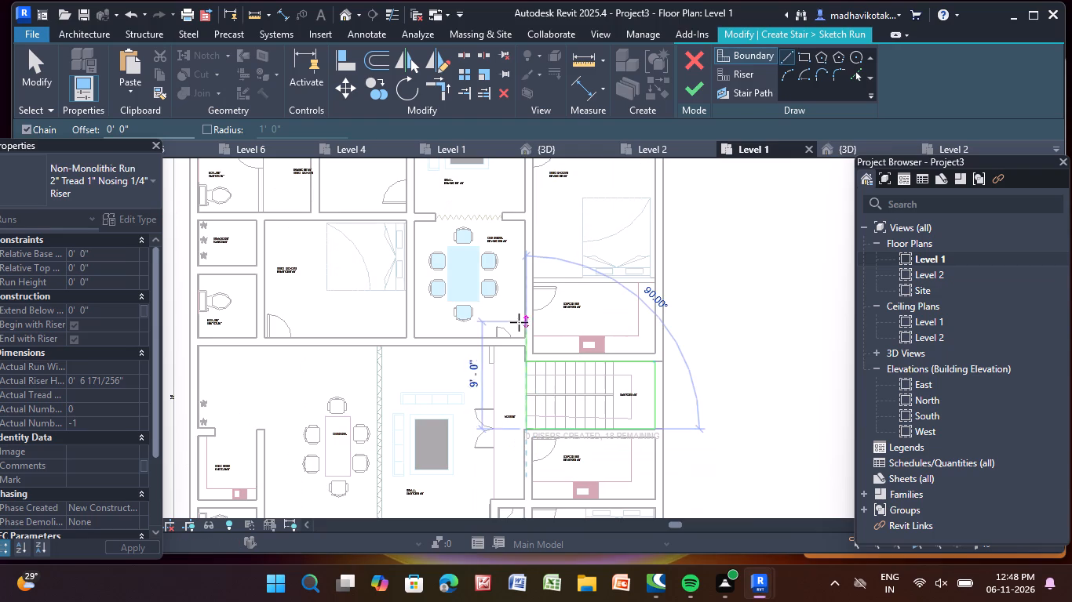
{"action": "scroll", "coordinate": [527, 412], "scroll_direction": "up", "scroll_amount": 11}
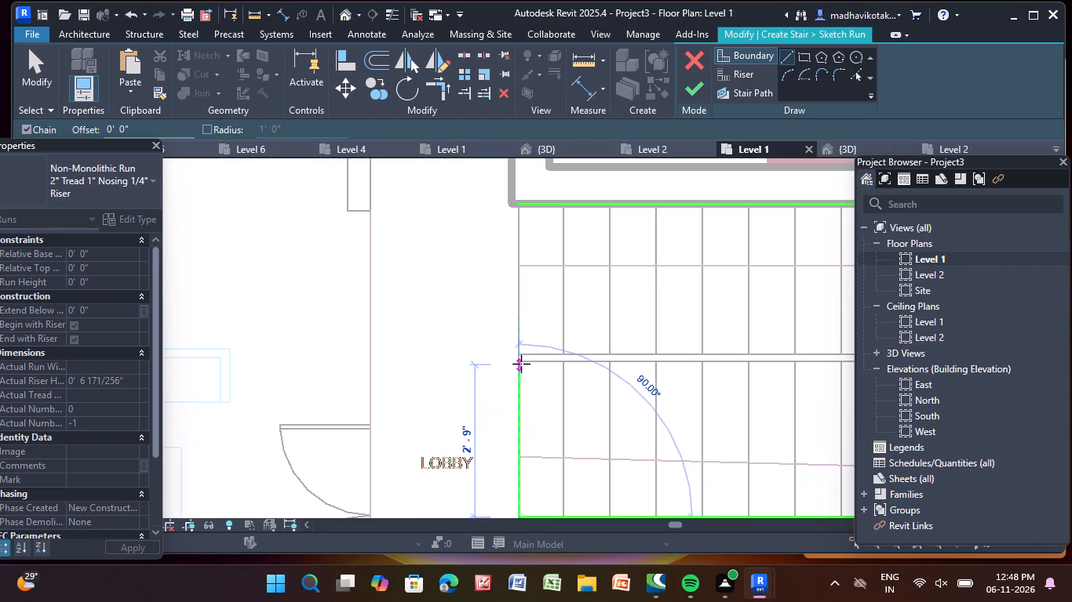
{"action": "middle_click_drag", "start_coordinate": [521, 364], "coordinate": [339, 350]}
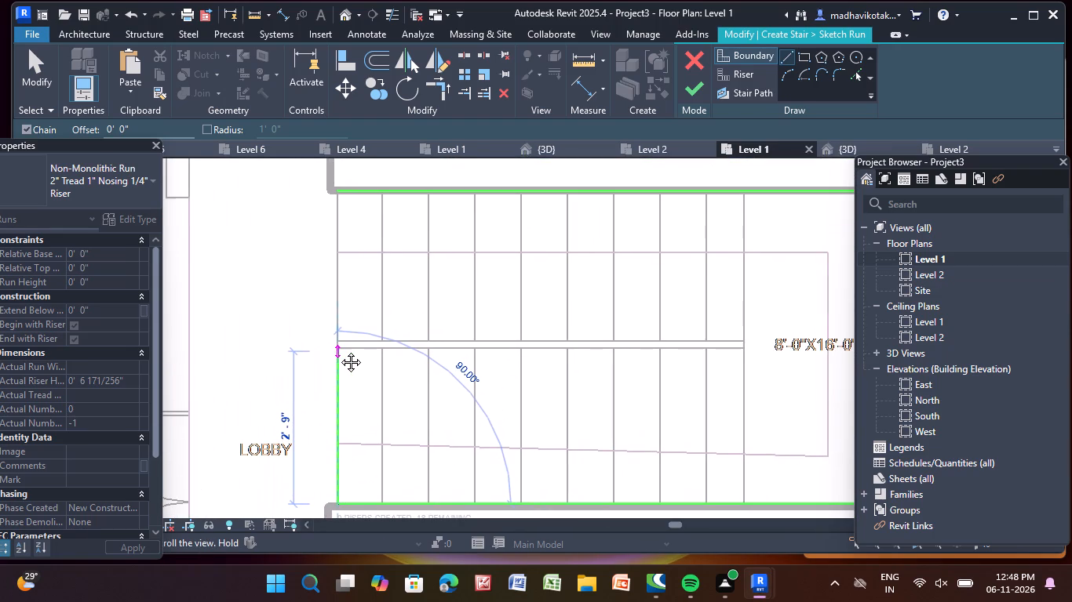
{"action": "middle_click_drag", "start_coordinate": [339, 350], "coordinate": [339, 350]}
{"action": "middle_click", "coordinate": [339, 350]}
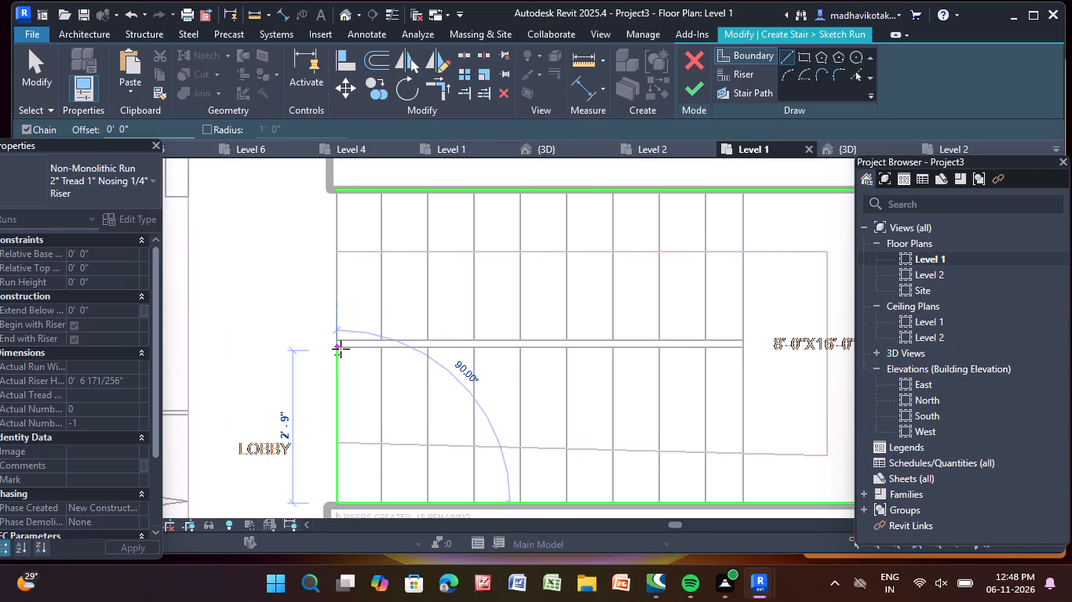
{"action": "scroll", "coordinate": [341, 348], "scroll_direction": "up", "scroll_amount": 3}
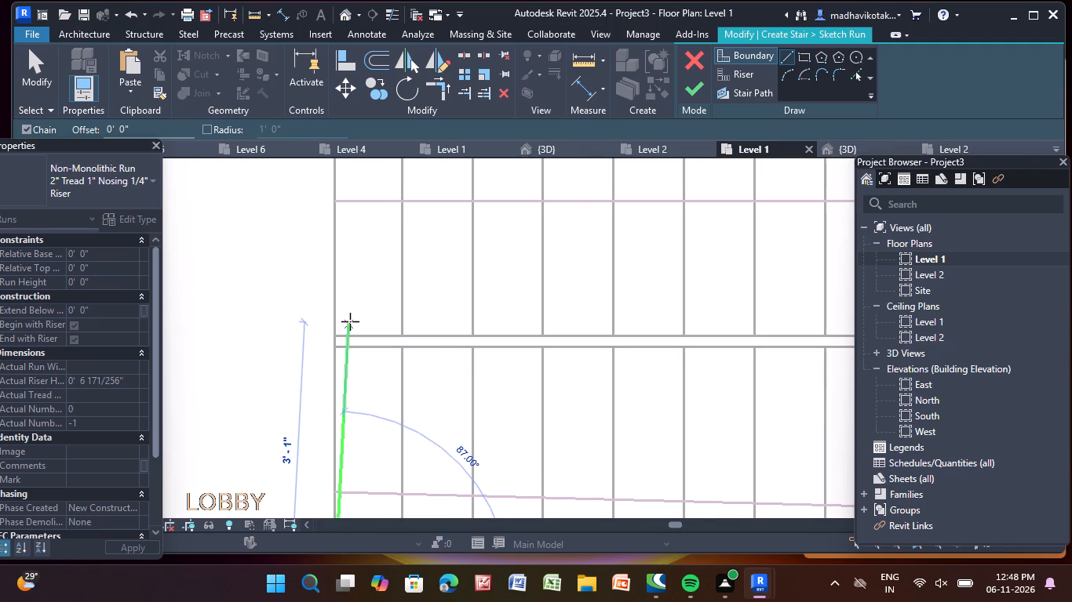
{"action": "scroll", "coordinate": [335, 344], "scroll_direction": "up", "scroll_amount": 4}
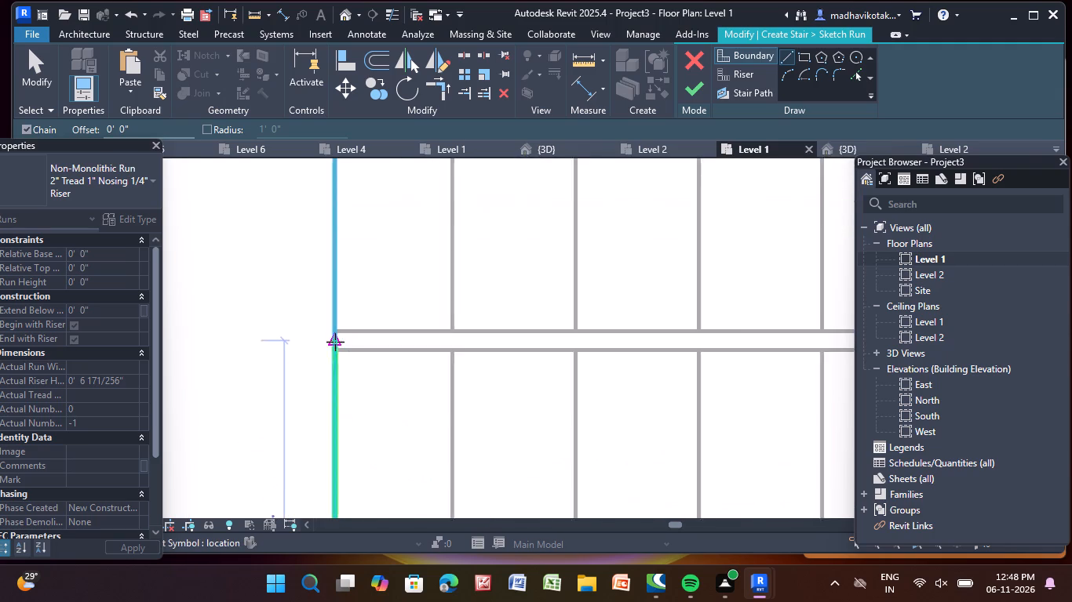
{"action": "scroll", "coordinate": [335, 342], "scroll_direction": "up", "scroll_amount": 2}
{"action": "left_click", "coordinate": [335, 349]}
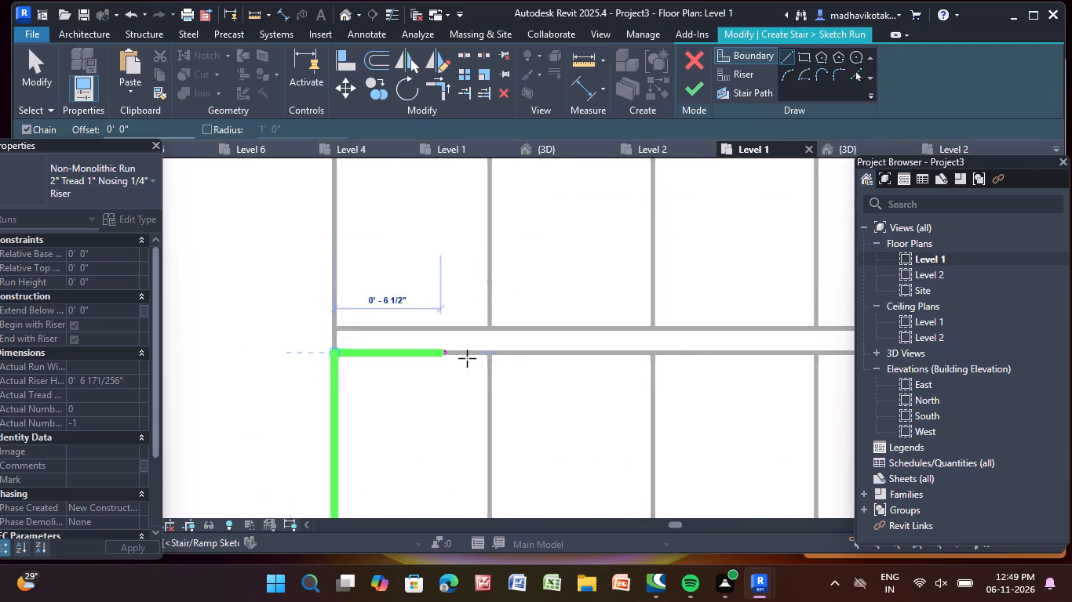
Continue the run boundary about 7'-4" east along the central divider's lower edge to the last tread line.
{"action": "scroll", "coordinate": [606, 353], "scroll_direction": "down", "scroll_amount": 5}
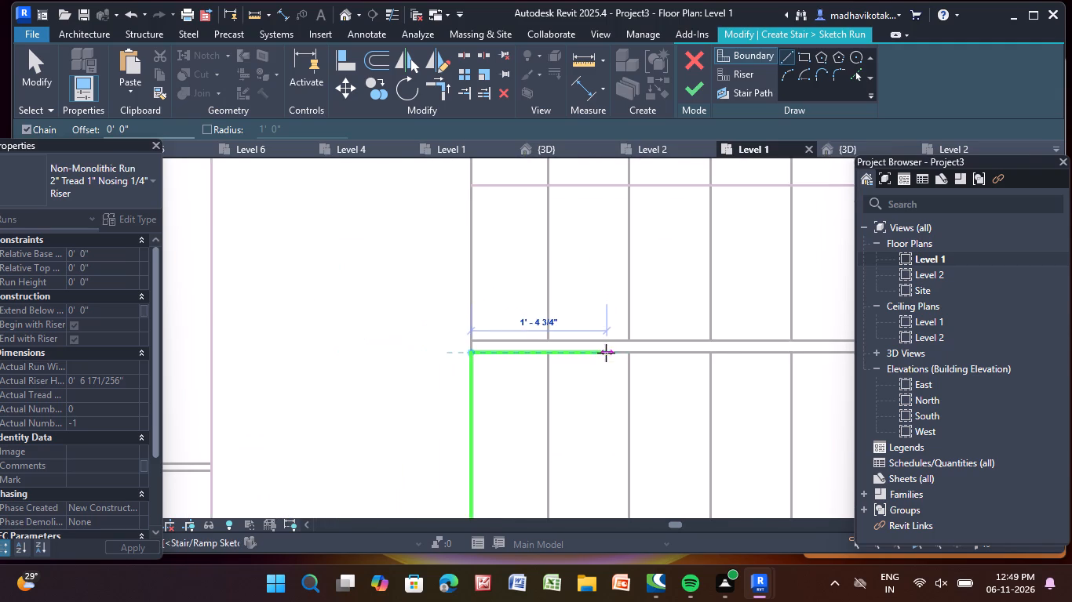
{"action": "middle_click_drag", "start_coordinate": [606, 353], "coordinate": [269, 383]}
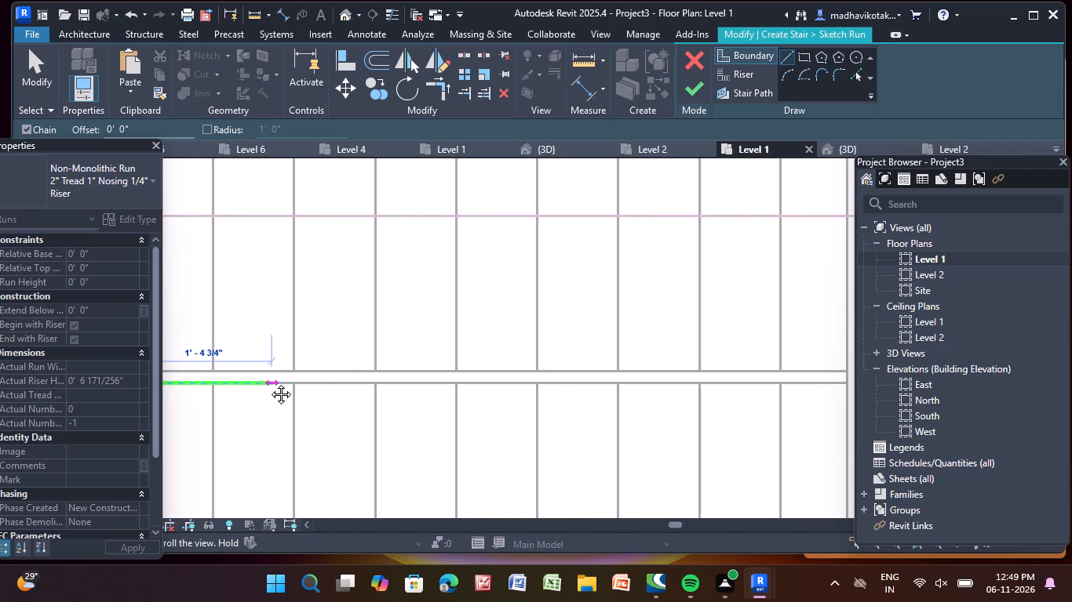
{"action": "middle_click_drag", "start_coordinate": [269, 383], "coordinate": [271, 380]}
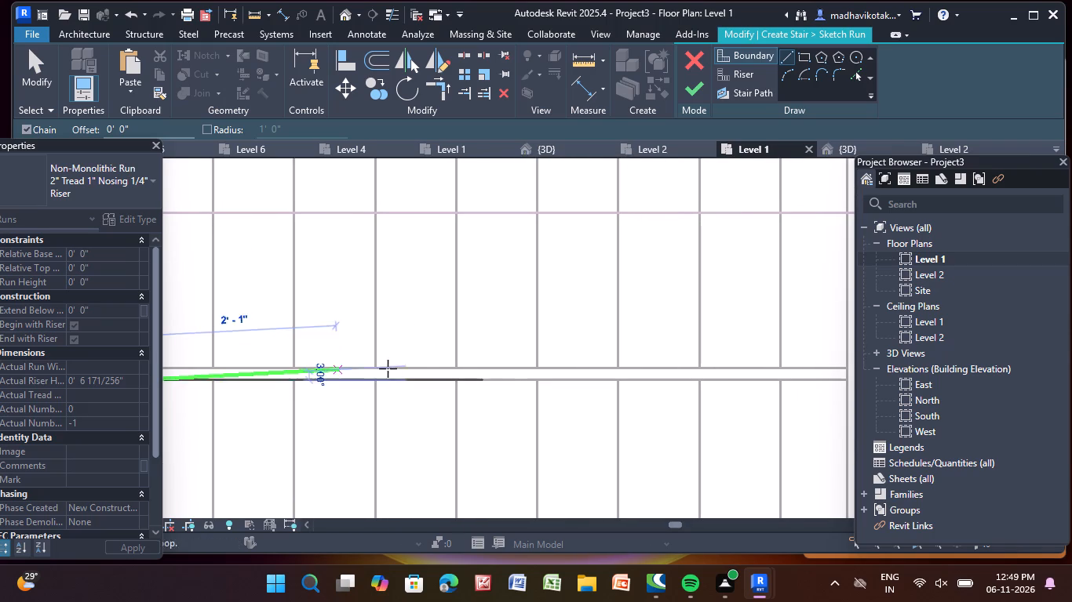
{"action": "scroll", "coordinate": [703, 390], "scroll_direction": "down", "scroll_amount": 4}
{"action": "middle_click_drag", "start_coordinate": [702, 390], "coordinate": [474, 401]}
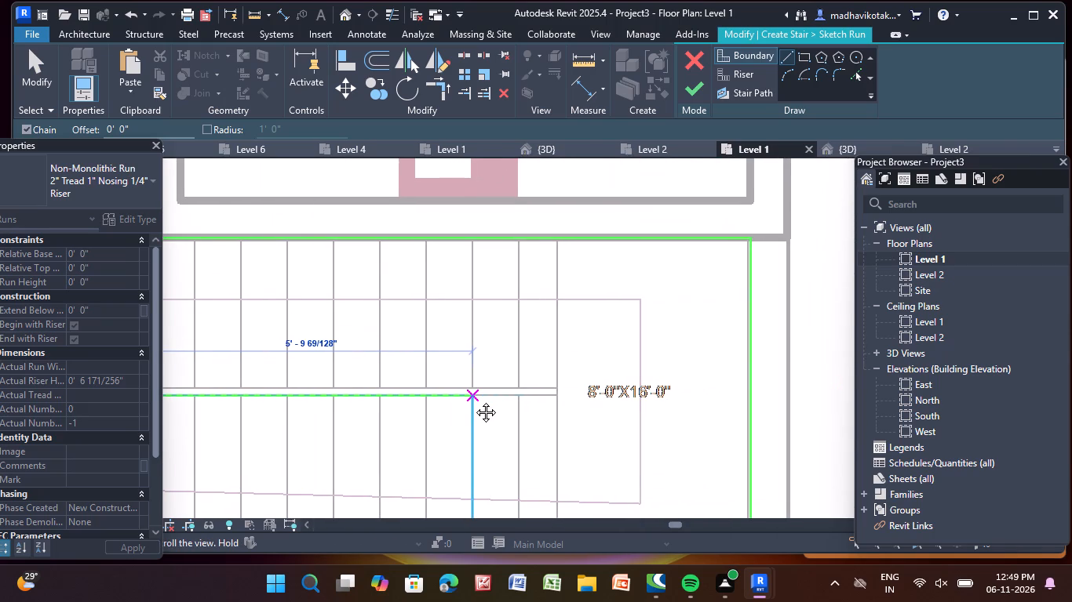
{"action": "middle_click_drag", "start_coordinate": [474, 401], "coordinate": [476, 401]}
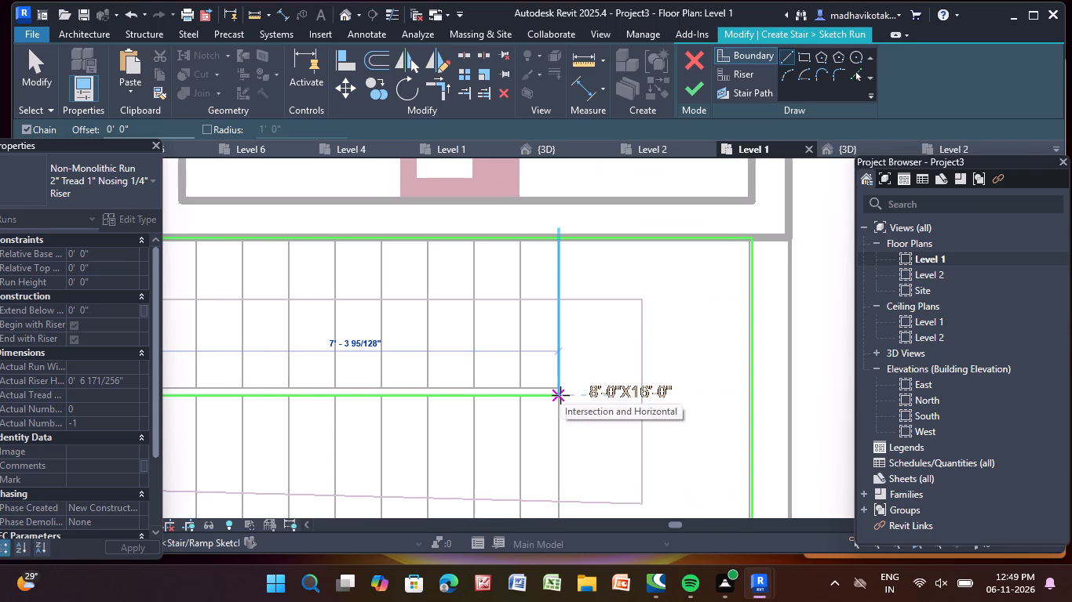
{"action": "scroll", "coordinate": [560, 394], "scroll_direction": "up", "scroll_amount": 14}
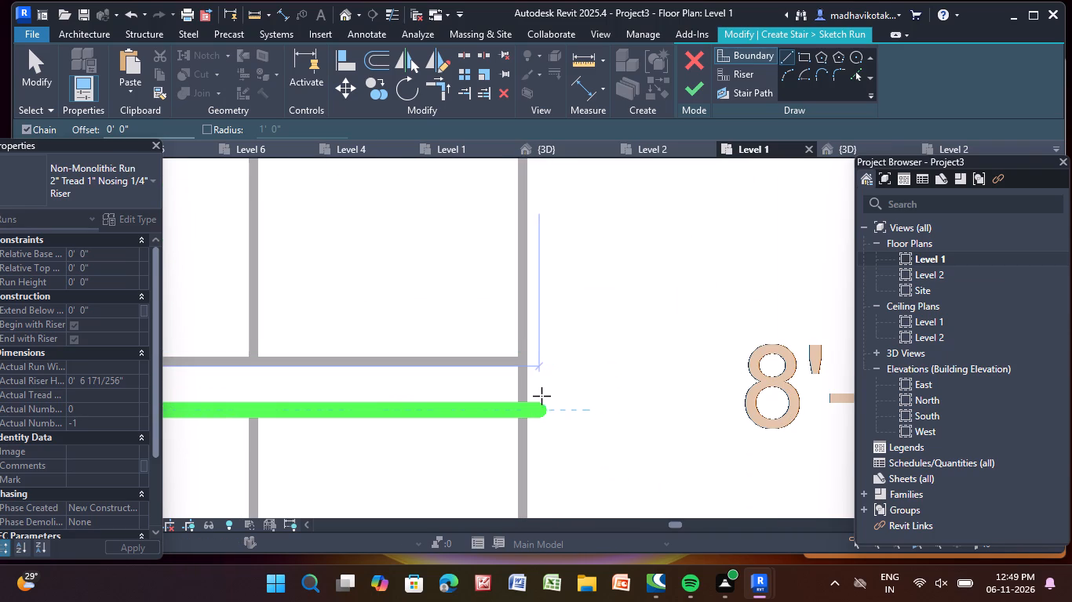
{"action": "left_click", "coordinate": [527, 410]}
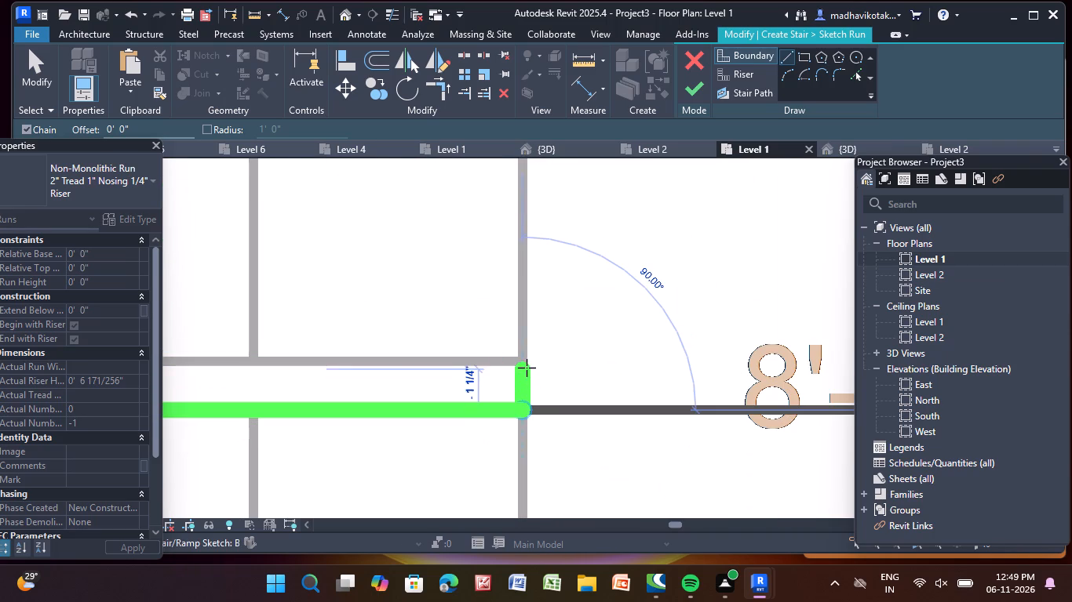
Wrap the boundary around the central divider's east end and back west along its upper edge to the lobby-side tread line.
{"action": "left_click", "coordinate": [524, 357]}
{"action": "scroll", "coordinate": [345, 366], "scroll_direction": "down", "scroll_amount": 5}
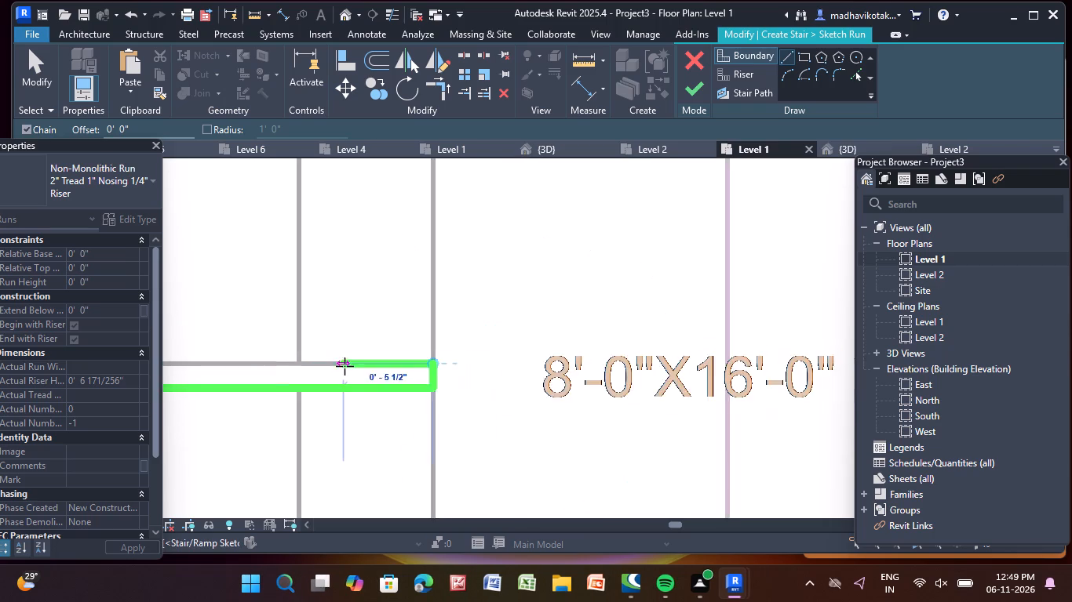
{"action": "middle_click_drag", "start_coordinate": [345, 366], "coordinate": [1005, 410]}
{"action": "scroll", "coordinate": [272, 416], "scroll_direction": "down", "scroll_amount": 3}
{"action": "middle_click_drag", "start_coordinate": [272, 416], "coordinate": [813, 455]}
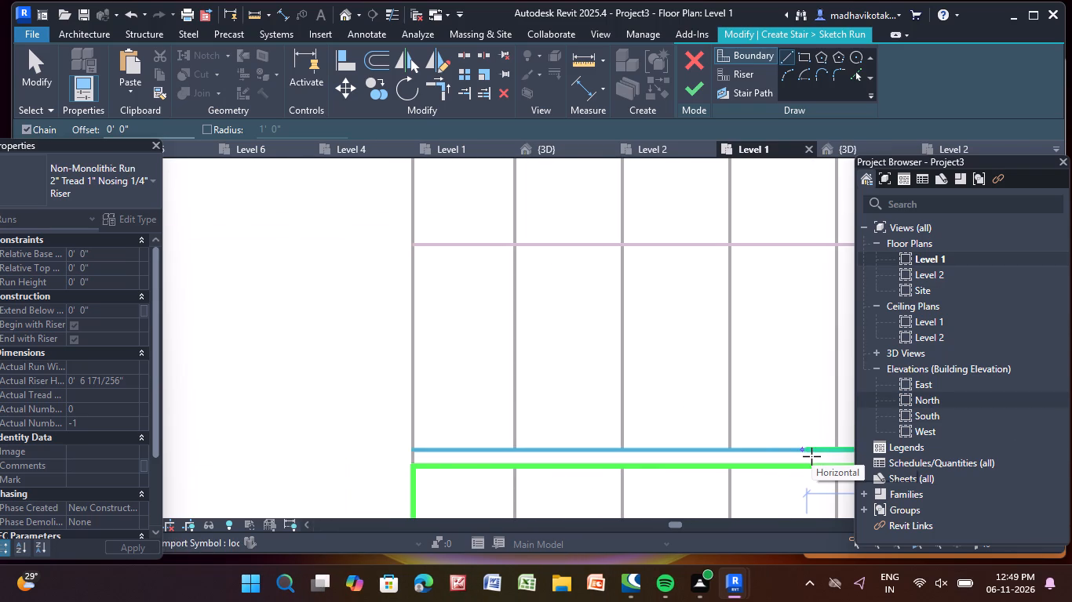
{"action": "left_click", "coordinate": [415, 450]}
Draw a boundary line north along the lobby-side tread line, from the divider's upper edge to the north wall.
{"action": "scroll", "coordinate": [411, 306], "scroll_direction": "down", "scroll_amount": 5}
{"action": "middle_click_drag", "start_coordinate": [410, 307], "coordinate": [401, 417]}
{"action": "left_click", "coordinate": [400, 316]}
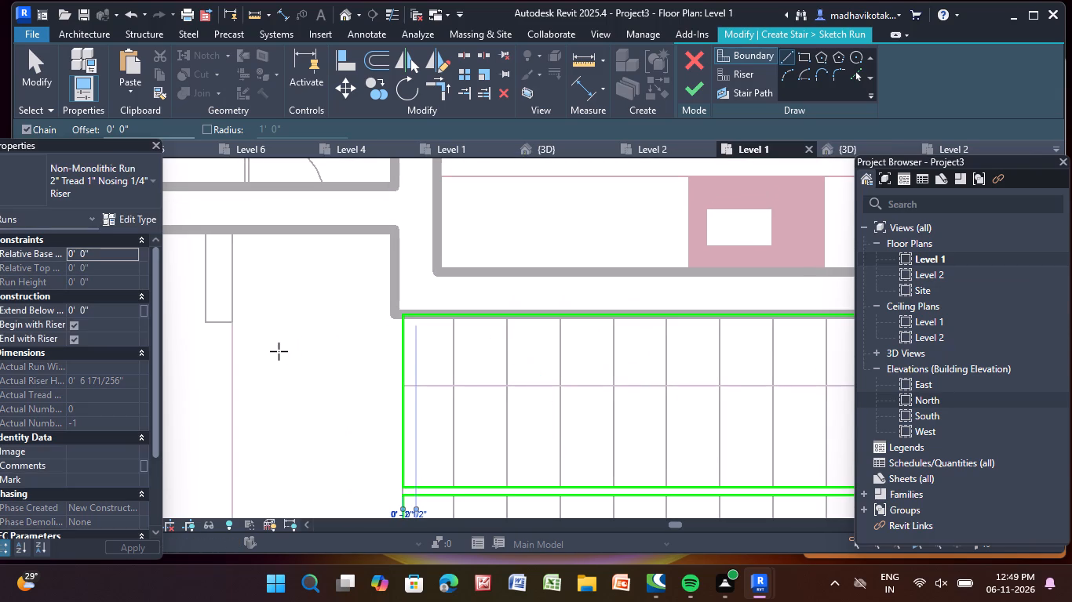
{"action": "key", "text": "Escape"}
Delete the two boundary lines closing the lower and upper flights along the lobby-side tread line.
{"action": "scroll", "coordinate": [310, 371], "scroll_direction": "down", "scroll_amount": 4}
{"action": "middle_click_drag", "start_coordinate": [318, 383], "coordinate": [356, 252]}
{"action": "scroll", "coordinate": [425, 437], "scroll_direction": "up", "scroll_amount": 6}
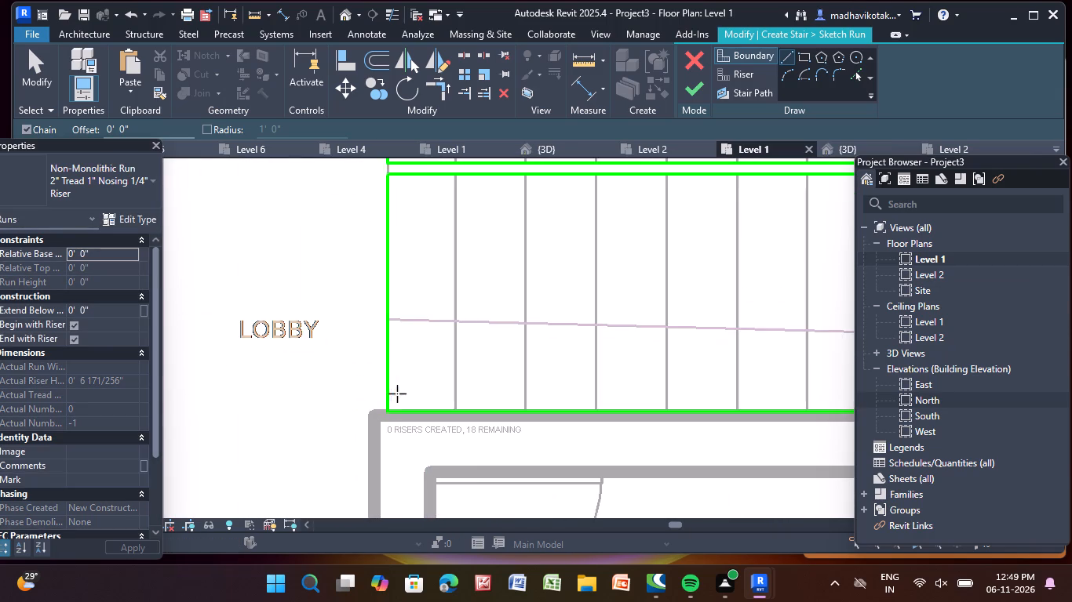
{"action": "scroll", "coordinate": [397, 393], "scroll_direction": "up", "scroll_amount": 15}
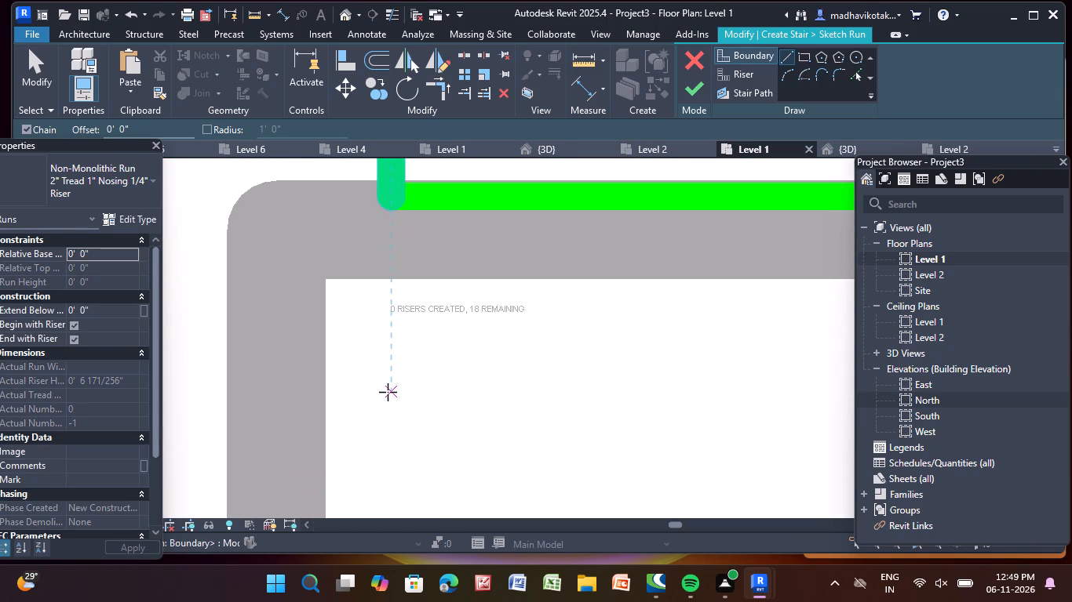
{"action": "key", "text": "Escape"}
{"action": "scroll", "coordinate": [384, 390], "scroll_direction": "down", "scroll_amount": 17}
{"action": "middle_click_drag", "start_coordinate": [385, 377], "coordinate": [383, 410]}
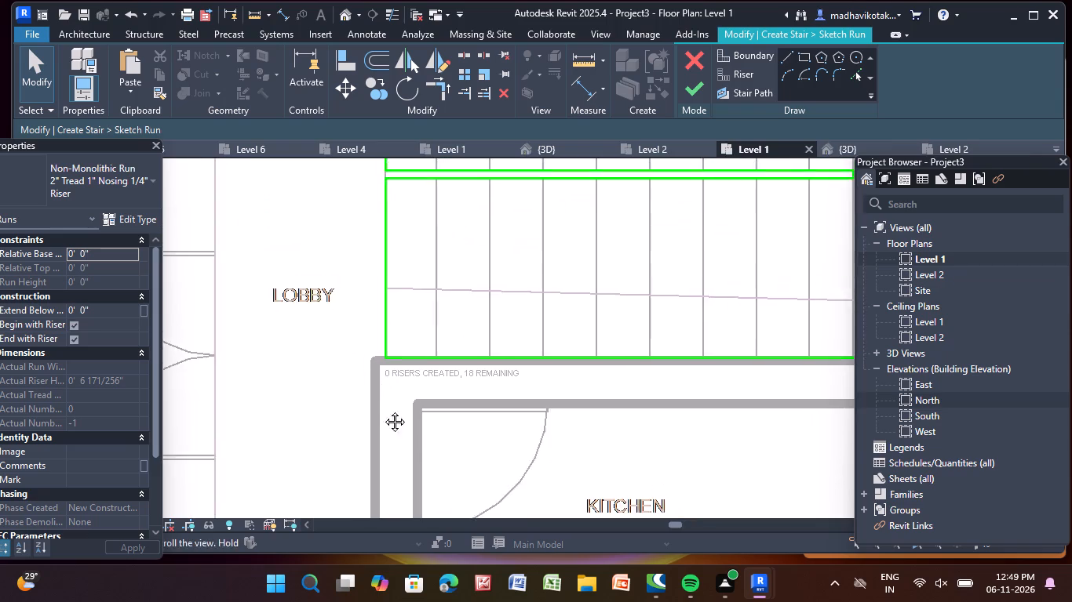
{"action": "middle_click_drag", "start_coordinate": [383, 410], "coordinate": [388, 581]}
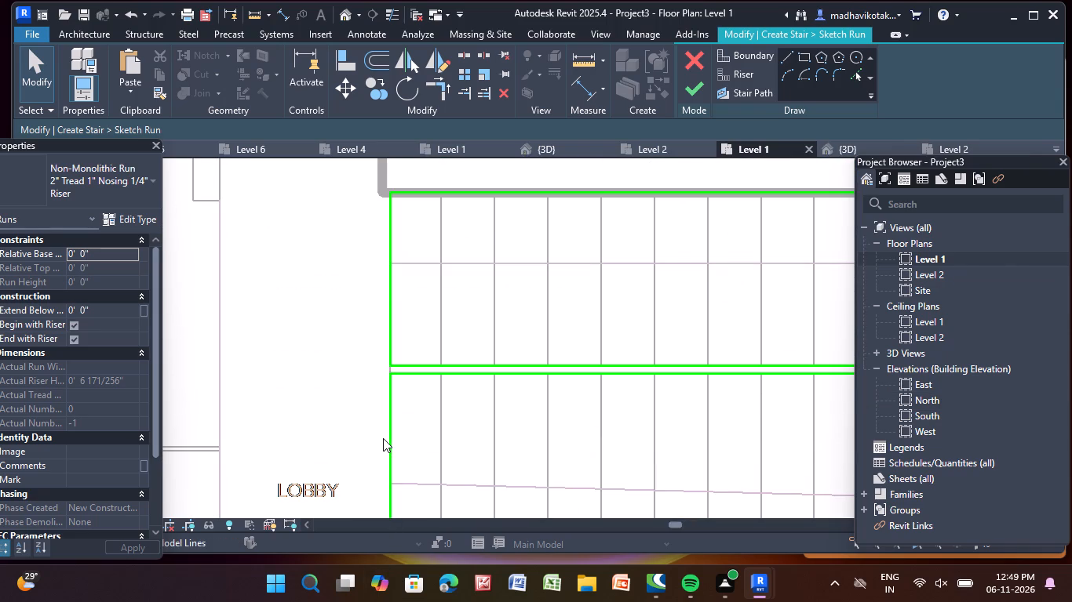
{"action": "left_click", "coordinate": [391, 439]}
{"action": "key", "text": "Delete"}
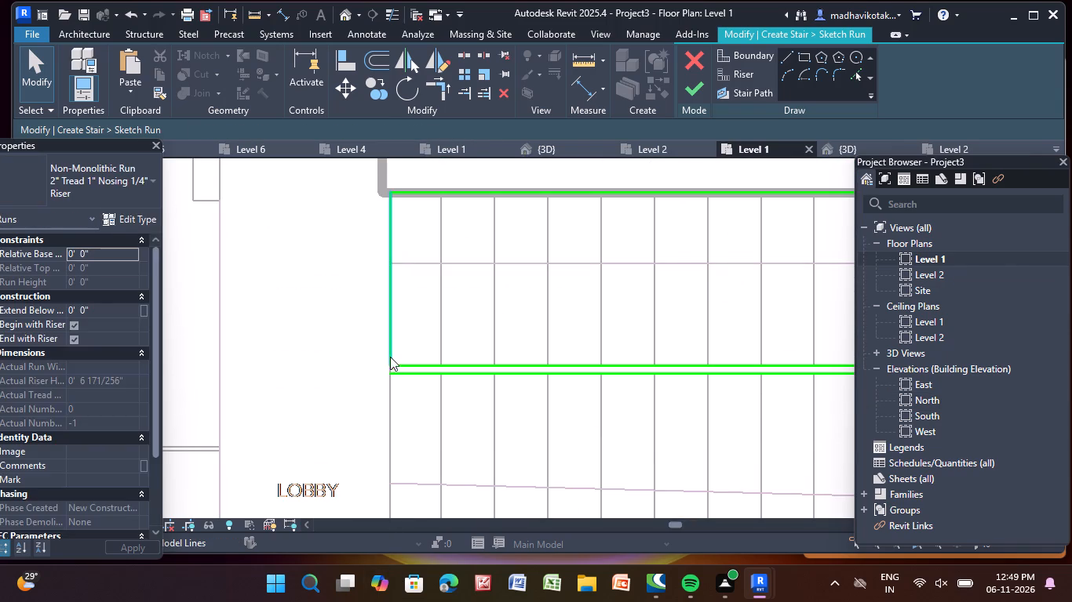
{"action": "left_click", "coordinate": [390, 353]}
{"action": "key", "text": "Delete"}
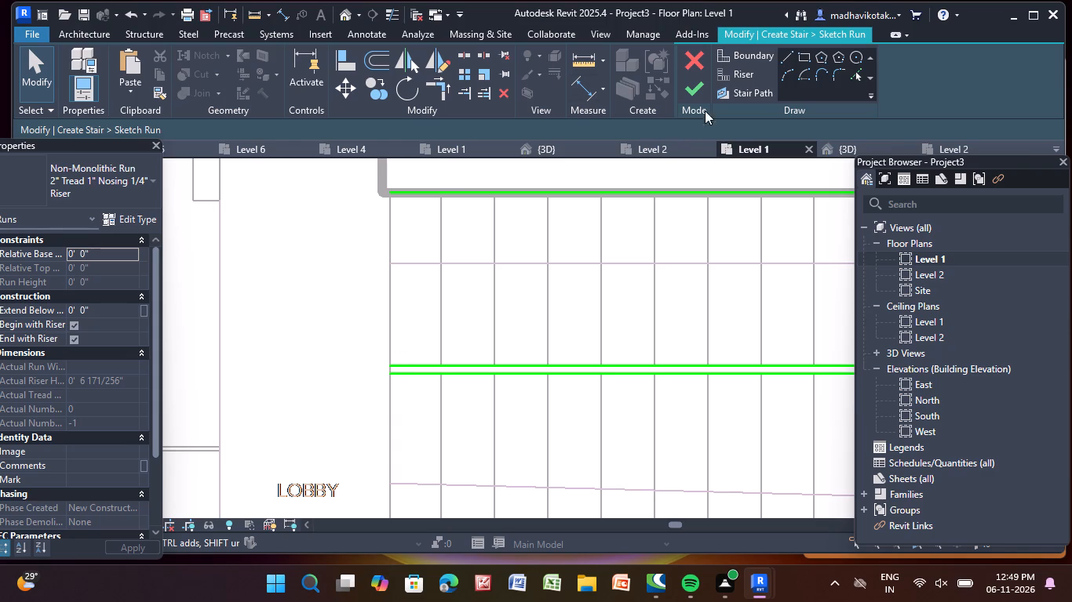
Draw the first riser line along the upper flight's lobby-side tread line, about 2'-8" from the north wall to the divider's upper edge.
{"action": "left_click", "coordinate": [735, 74]}
{"action": "left_click", "coordinate": [786, 56]}
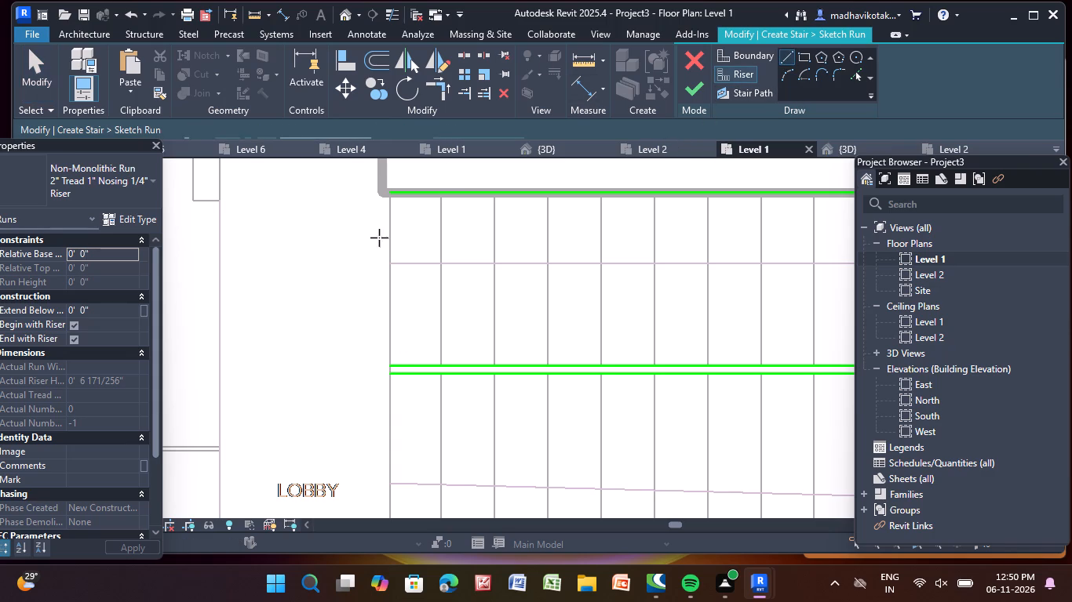
{"action": "scroll", "coordinate": [419, 173], "scroll_direction": "up", "scroll_amount": 9}
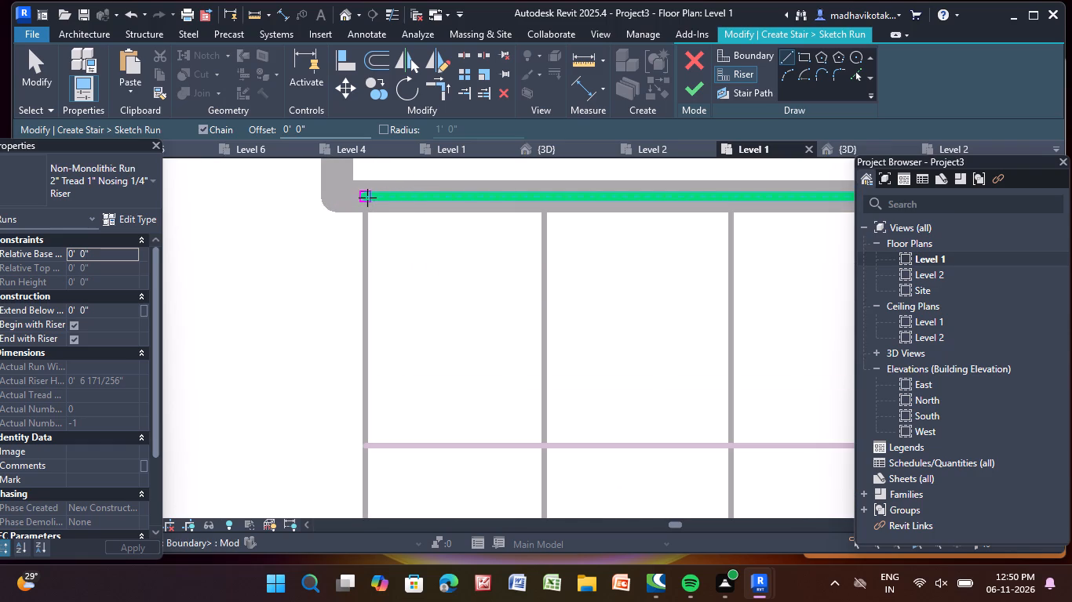
{"action": "left_click", "coordinate": [366, 196]}
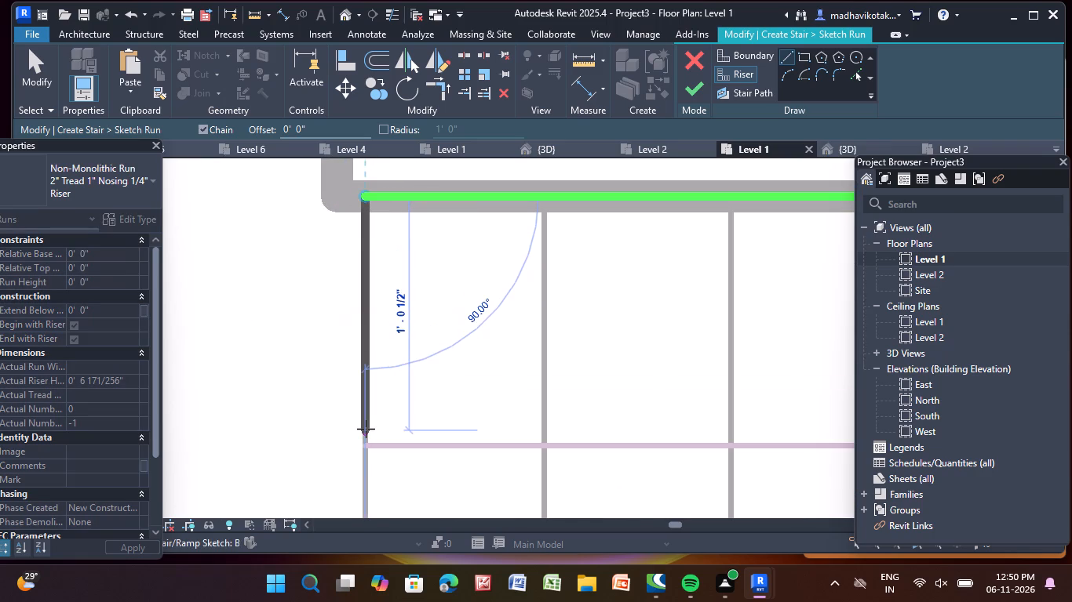
{"action": "scroll", "coordinate": [366, 429], "scroll_direction": "down", "scroll_amount": 5}
{"action": "middle_click_drag", "start_coordinate": [366, 428], "coordinate": [415, 196]}
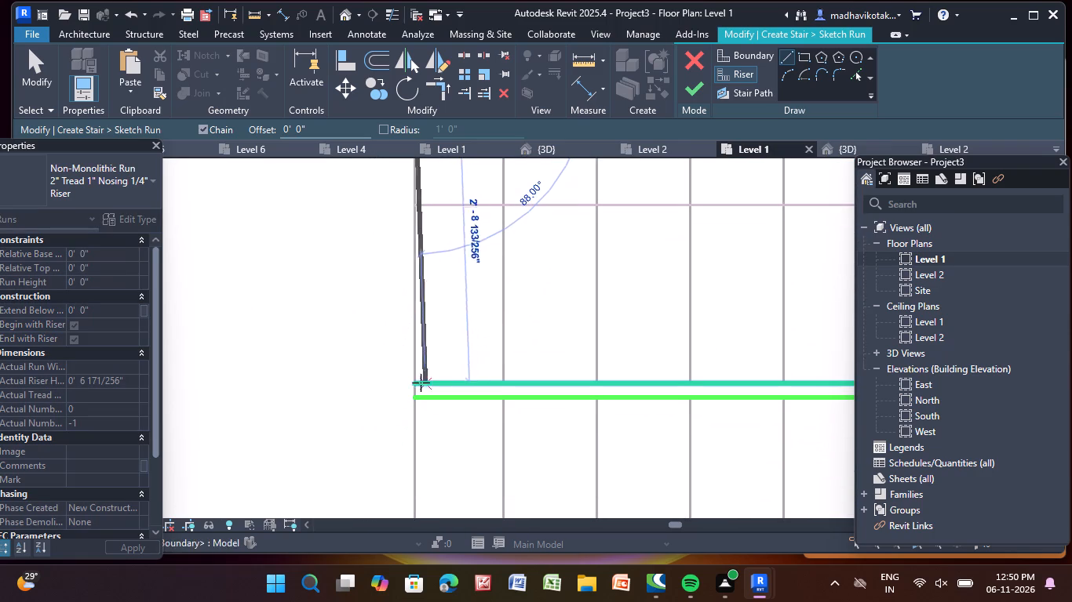
{"action": "left_click", "coordinate": [412, 383]}
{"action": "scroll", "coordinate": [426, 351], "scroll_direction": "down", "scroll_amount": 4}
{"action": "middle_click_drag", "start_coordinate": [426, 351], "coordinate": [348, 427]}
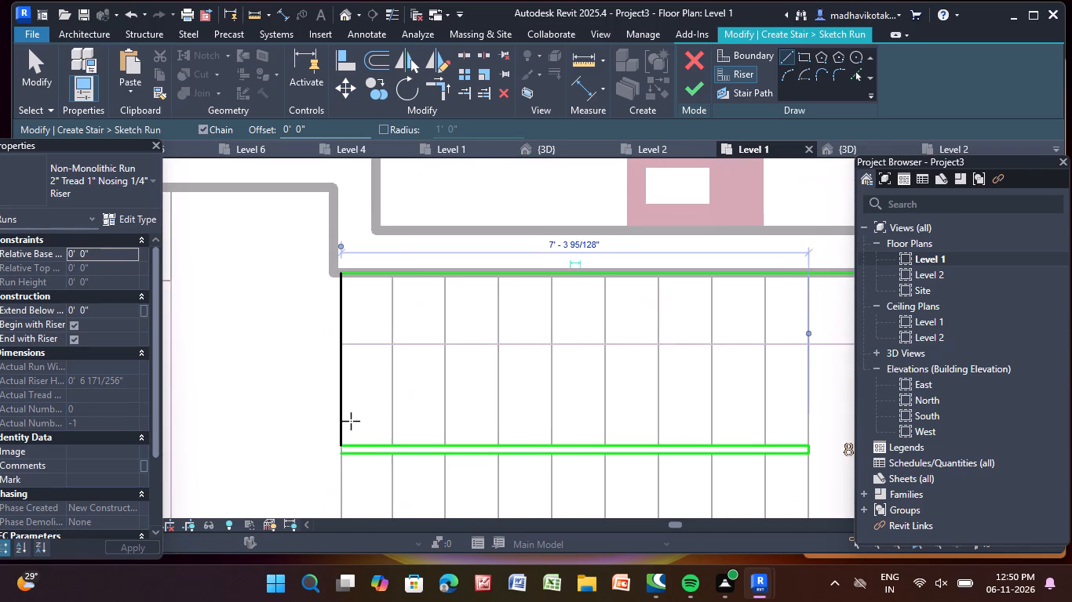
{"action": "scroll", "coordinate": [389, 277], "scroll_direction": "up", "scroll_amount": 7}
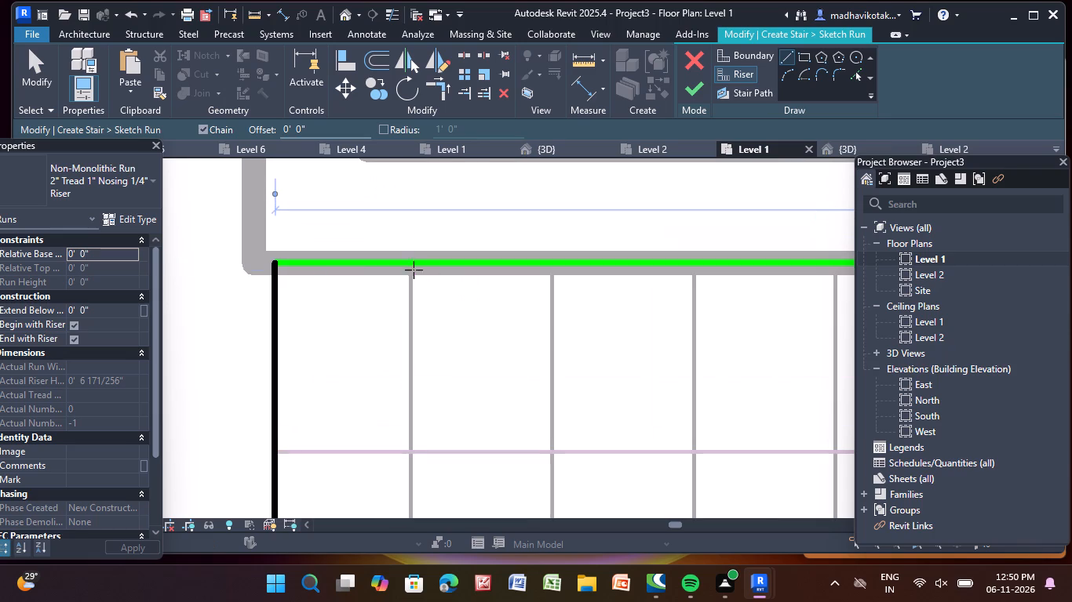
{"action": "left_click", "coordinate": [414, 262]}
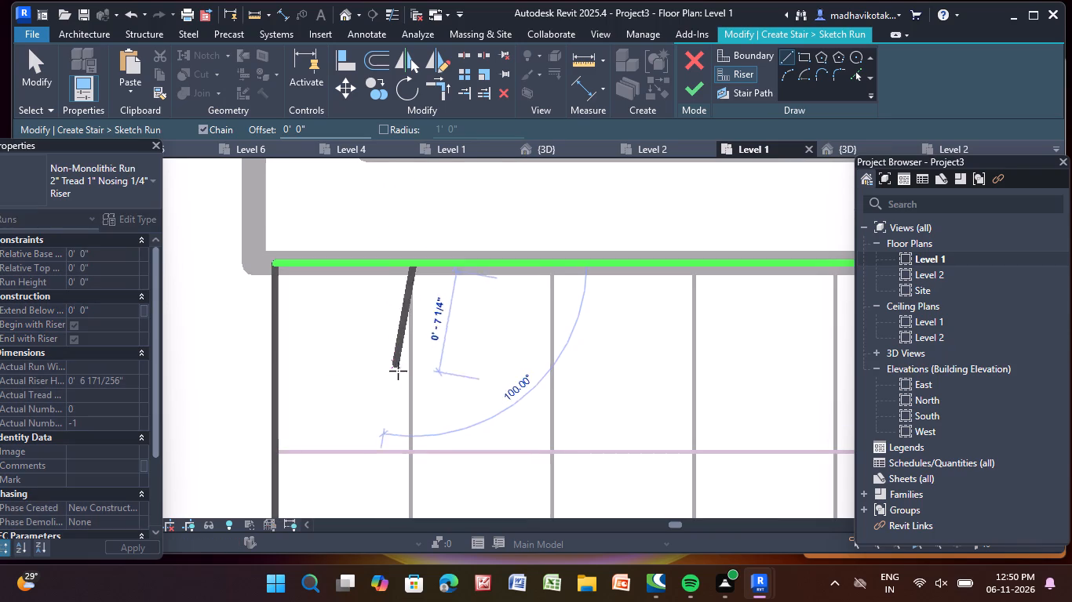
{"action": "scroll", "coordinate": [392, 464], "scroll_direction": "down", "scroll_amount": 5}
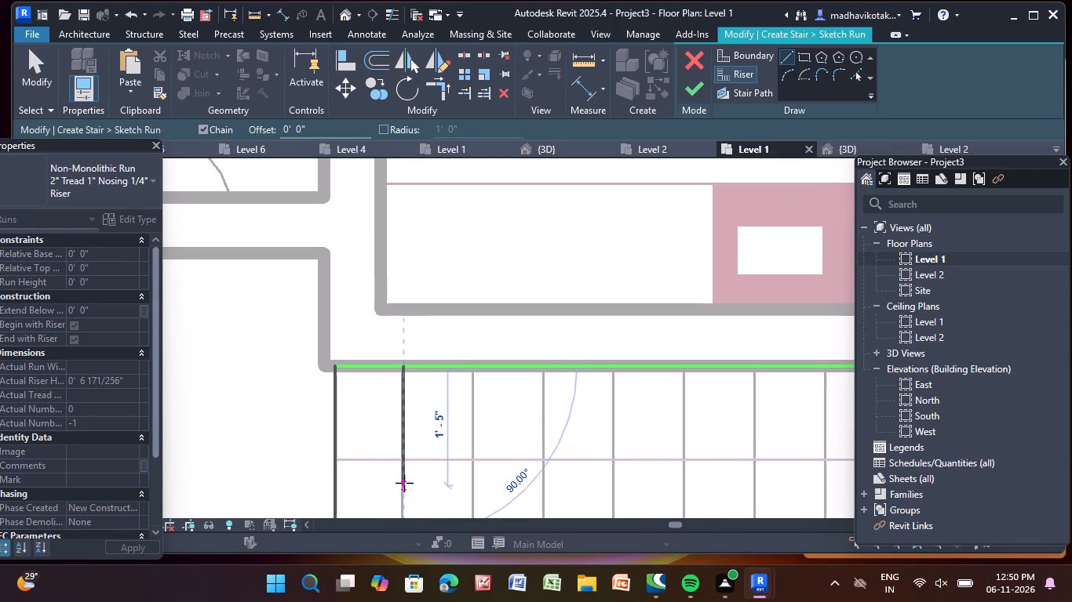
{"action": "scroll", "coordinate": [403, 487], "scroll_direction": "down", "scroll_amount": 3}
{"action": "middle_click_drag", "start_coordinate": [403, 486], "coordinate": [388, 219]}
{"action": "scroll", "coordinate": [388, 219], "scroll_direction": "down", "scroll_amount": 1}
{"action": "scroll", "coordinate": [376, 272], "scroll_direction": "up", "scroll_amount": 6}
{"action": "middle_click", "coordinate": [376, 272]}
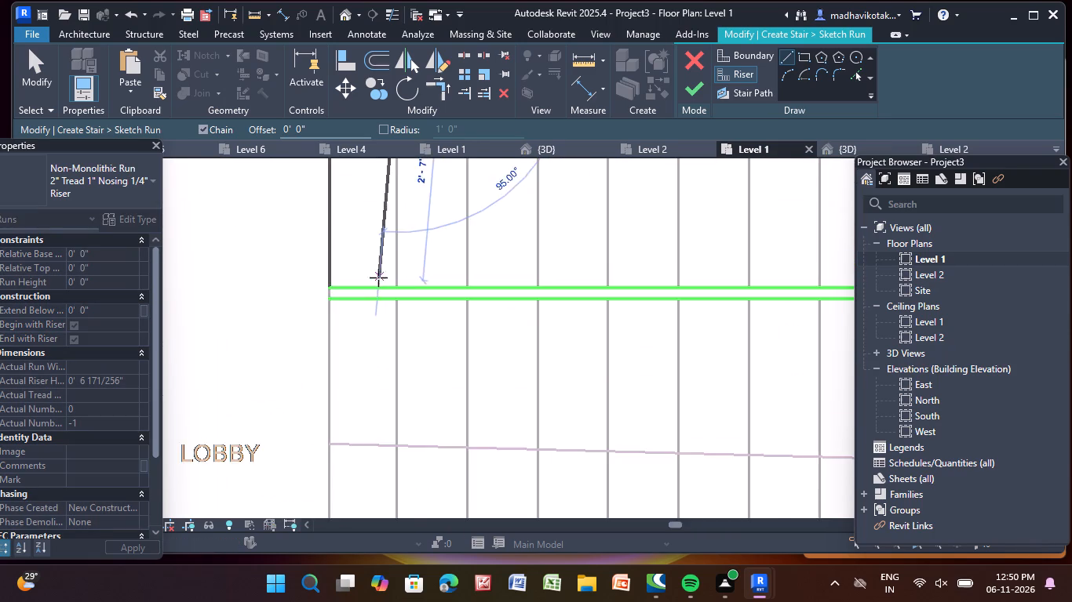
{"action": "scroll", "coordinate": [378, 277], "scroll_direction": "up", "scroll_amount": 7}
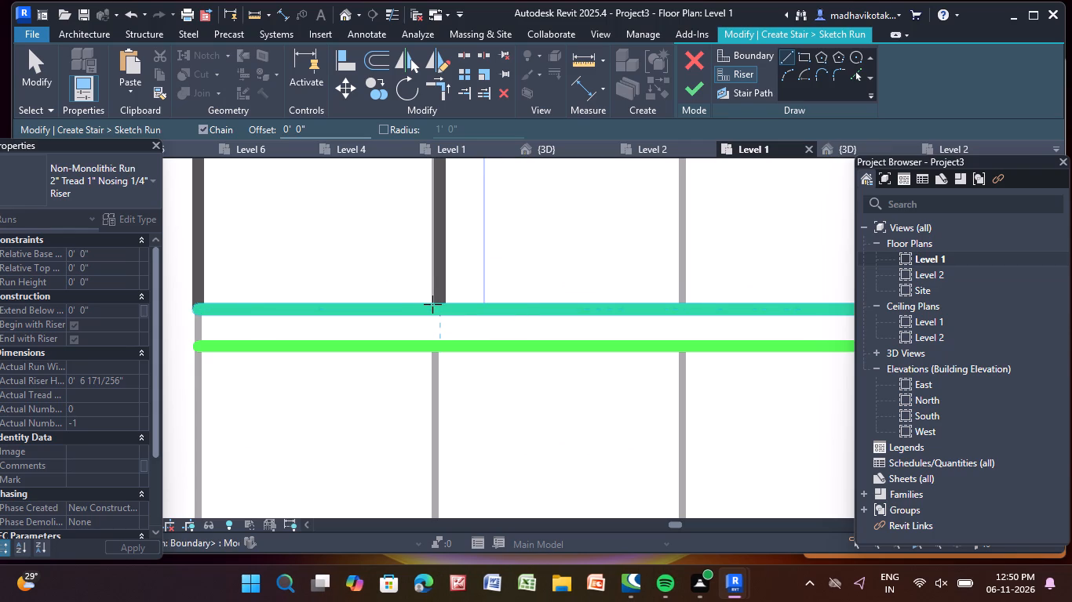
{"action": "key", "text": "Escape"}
Draw the second riser line about 9 1/2" east of the first, from the north wall boundary to the divider's upper edge.
{"action": "scroll", "coordinate": [432, 298], "scroll_direction": "down", "scroll_amount": 8}
{"action": "middle_click_drag", "start_coordinate": [399, 252], "coordinate": [385, 464]}
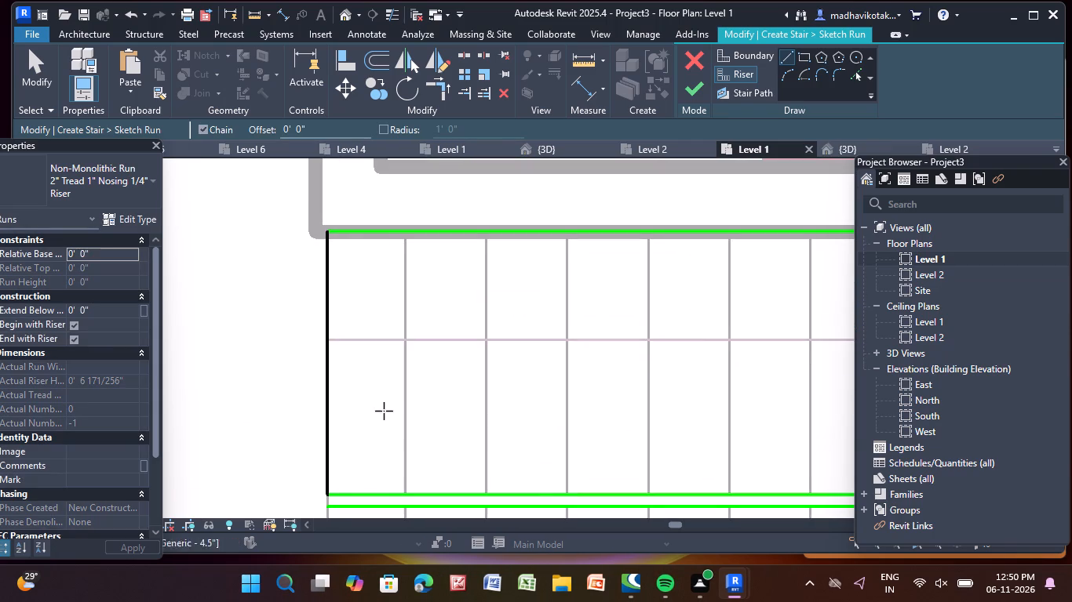
{"action": "scroll", "coordinate": [408, 257], "scroll_direction": "up", "scroll_amount": 4}
{"action": "middle_click_drag", "start_coordinate": [407, 239], "coordinate": [409, 373]}
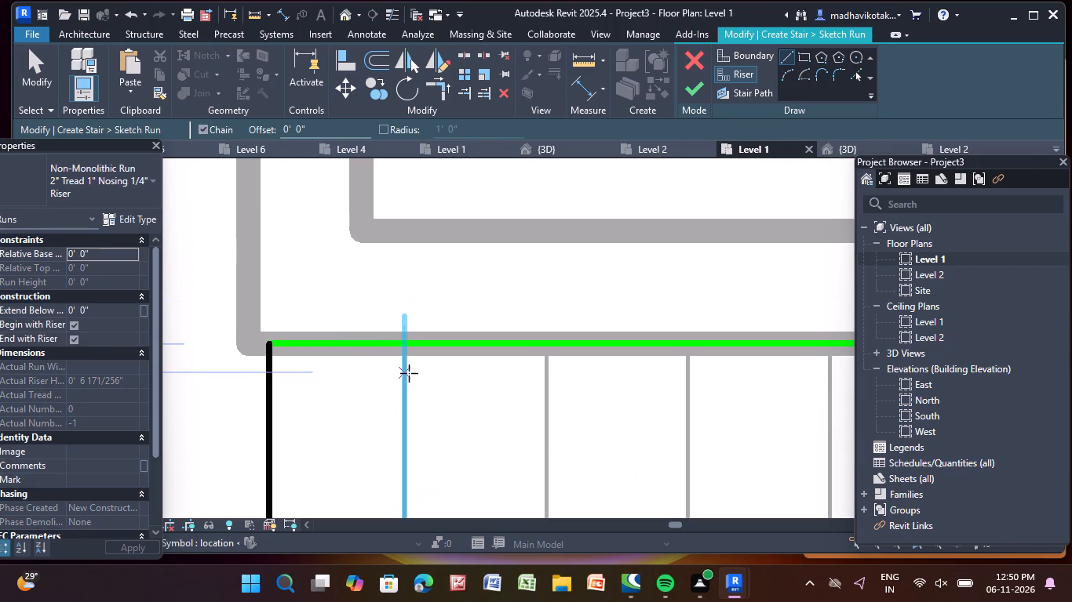
{"action": "scroll", "coordinate": [403, 361], "scroll_direction": "up", "scroll_amount": 4}
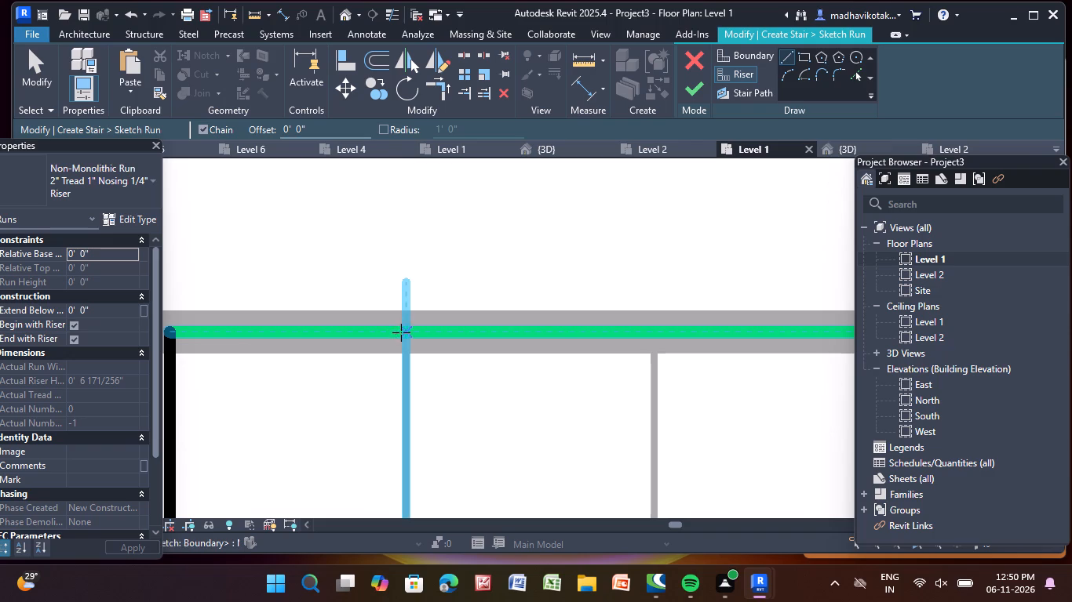
{"action": "left_click", "coordinate": [407, 332]}
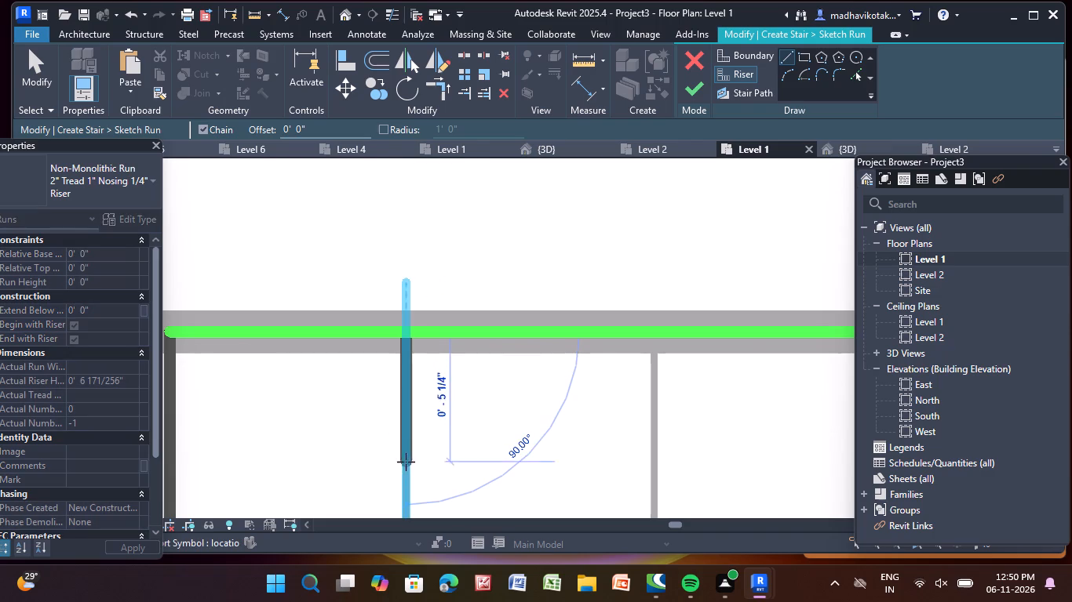
{"action": "scroll", "coordinate": [405, 477], "scroll_direction": "down", "scroll_amount": 4}
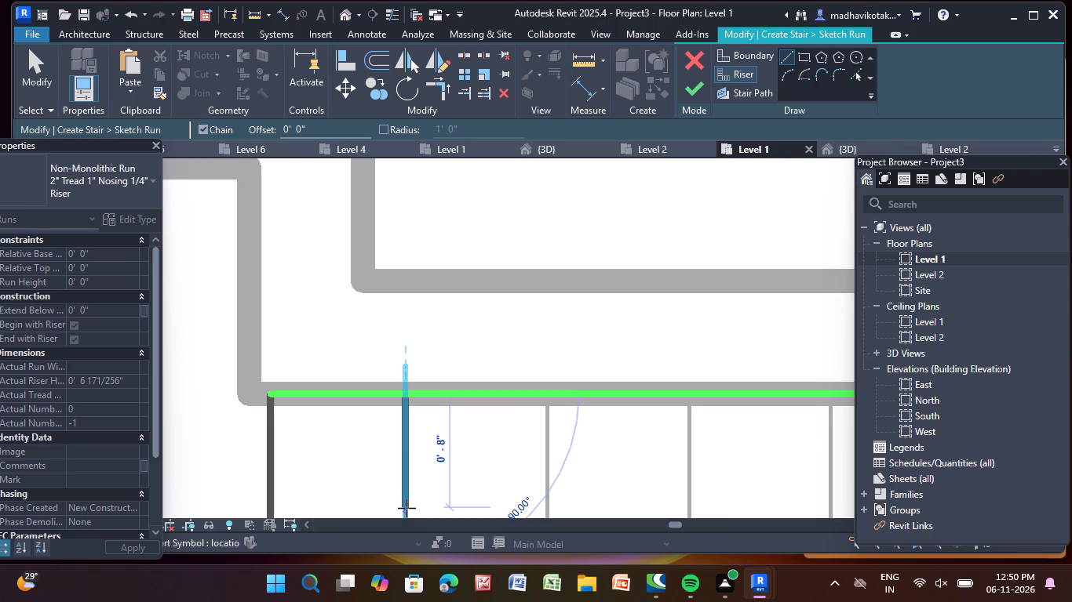
{"action": "scroll", "coordinate": [407, 508], "scroll_direction": "down", "scroll_amount": 5}
{"action": "middle_click_drag", "start_coordinate": [407, 508], "coordinate": [290, 90]}
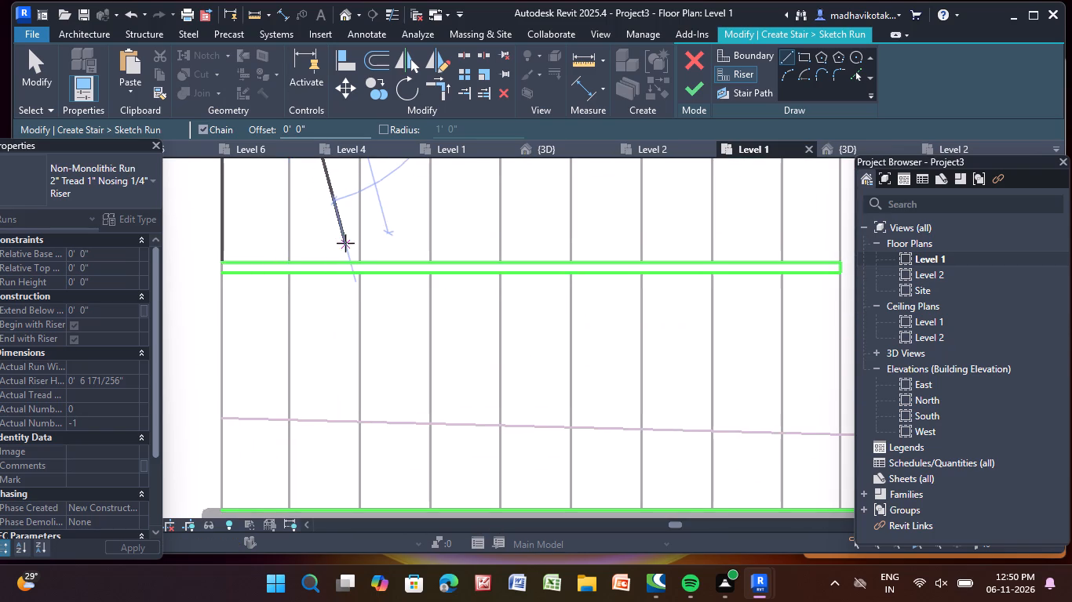
{"action": "middle_click_drag", "start_coordinate": [343, 250], "coordinate": [412, 371]}
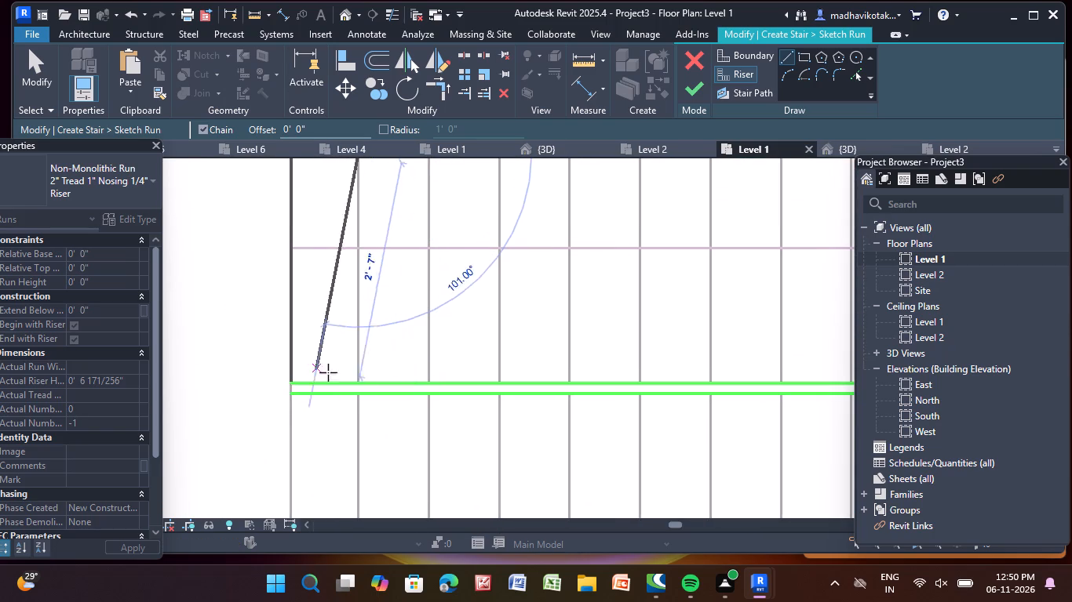
{"action": "scroll", "coordinate": [363, 390], "scroll_direction": "up", "scroll_amount": 6}
{"action": "left_click", "coordinate": [359, 382]}
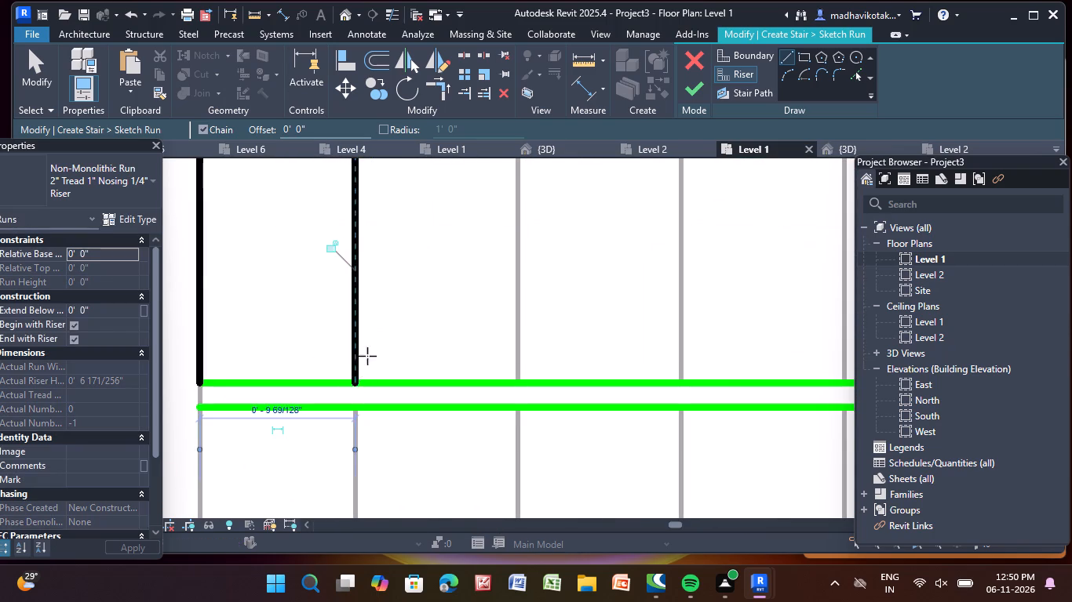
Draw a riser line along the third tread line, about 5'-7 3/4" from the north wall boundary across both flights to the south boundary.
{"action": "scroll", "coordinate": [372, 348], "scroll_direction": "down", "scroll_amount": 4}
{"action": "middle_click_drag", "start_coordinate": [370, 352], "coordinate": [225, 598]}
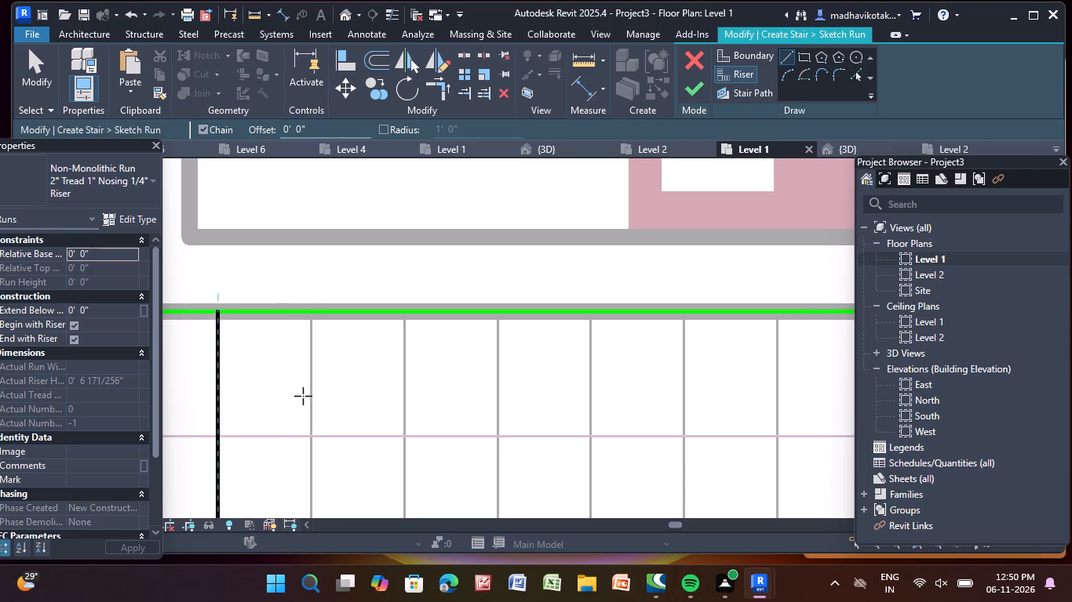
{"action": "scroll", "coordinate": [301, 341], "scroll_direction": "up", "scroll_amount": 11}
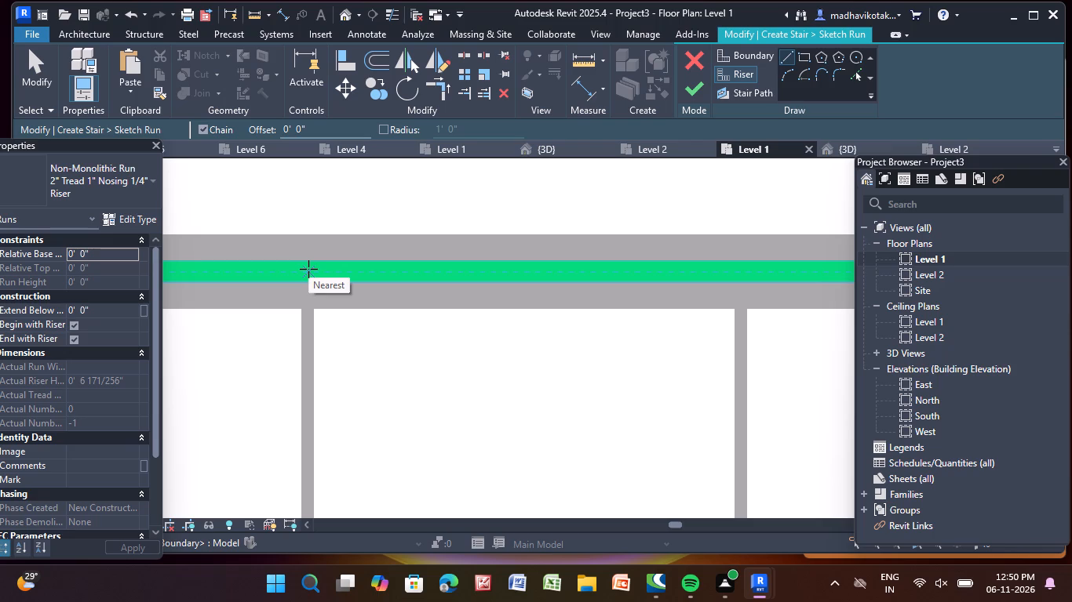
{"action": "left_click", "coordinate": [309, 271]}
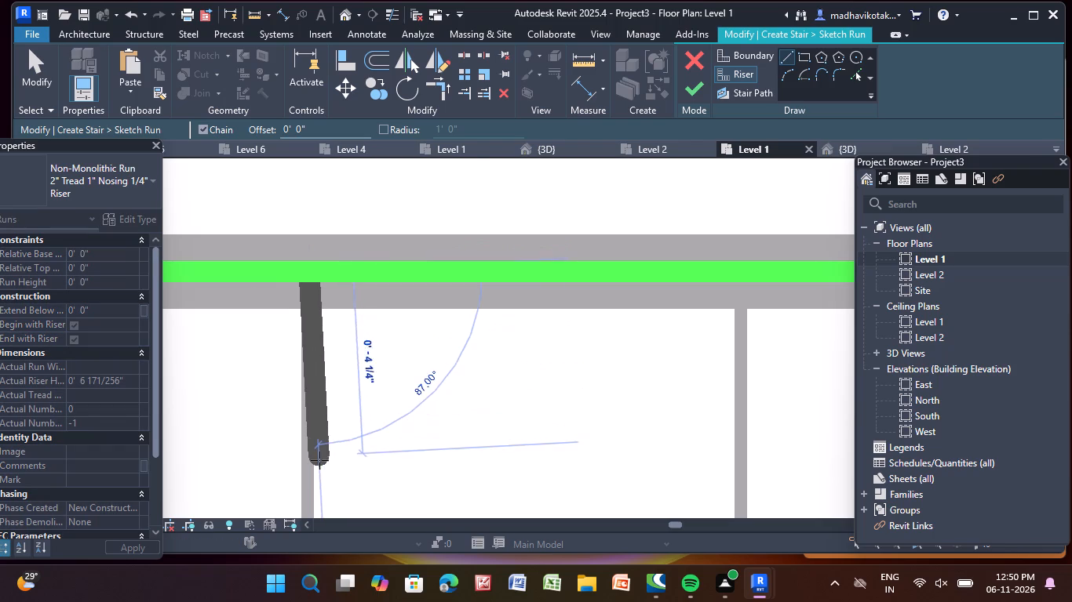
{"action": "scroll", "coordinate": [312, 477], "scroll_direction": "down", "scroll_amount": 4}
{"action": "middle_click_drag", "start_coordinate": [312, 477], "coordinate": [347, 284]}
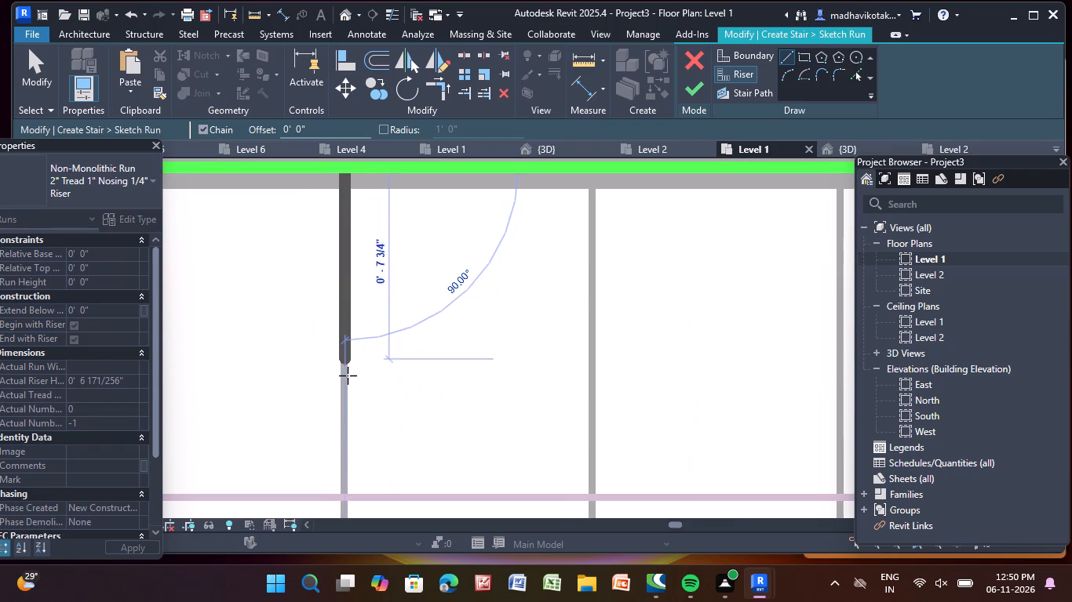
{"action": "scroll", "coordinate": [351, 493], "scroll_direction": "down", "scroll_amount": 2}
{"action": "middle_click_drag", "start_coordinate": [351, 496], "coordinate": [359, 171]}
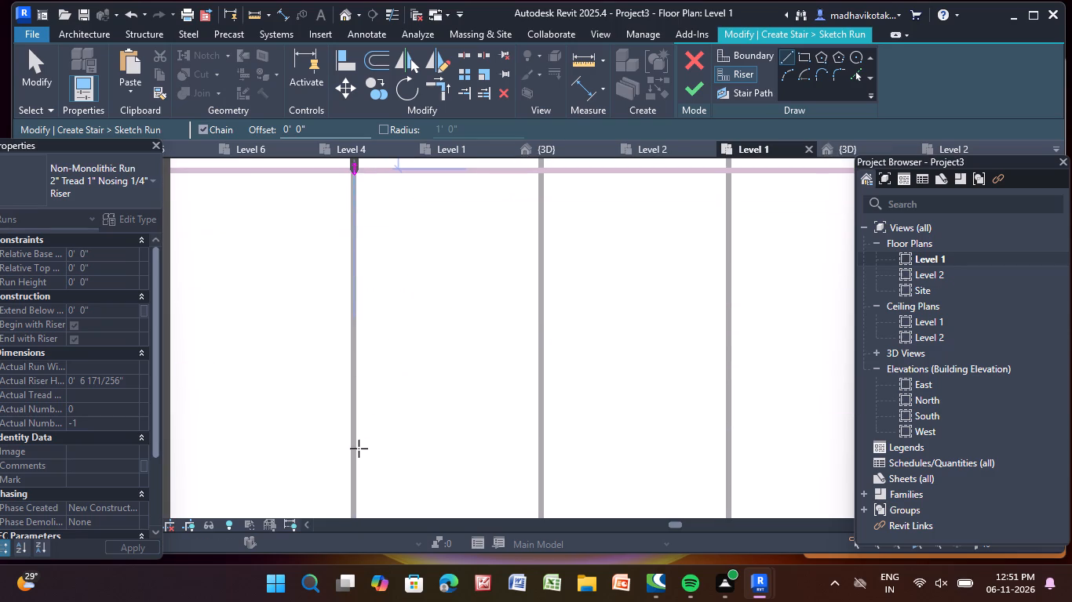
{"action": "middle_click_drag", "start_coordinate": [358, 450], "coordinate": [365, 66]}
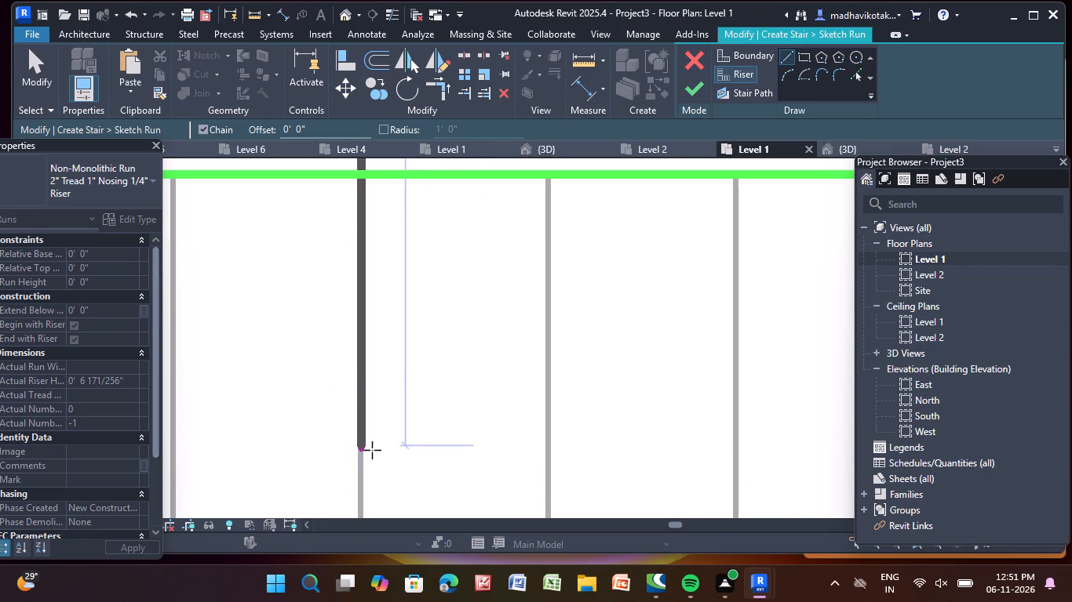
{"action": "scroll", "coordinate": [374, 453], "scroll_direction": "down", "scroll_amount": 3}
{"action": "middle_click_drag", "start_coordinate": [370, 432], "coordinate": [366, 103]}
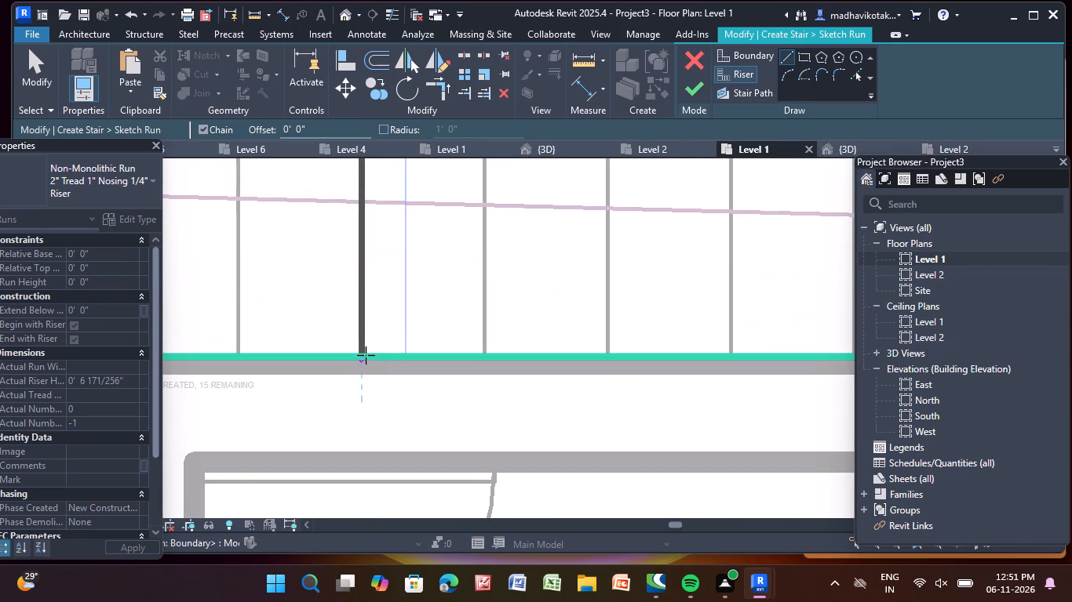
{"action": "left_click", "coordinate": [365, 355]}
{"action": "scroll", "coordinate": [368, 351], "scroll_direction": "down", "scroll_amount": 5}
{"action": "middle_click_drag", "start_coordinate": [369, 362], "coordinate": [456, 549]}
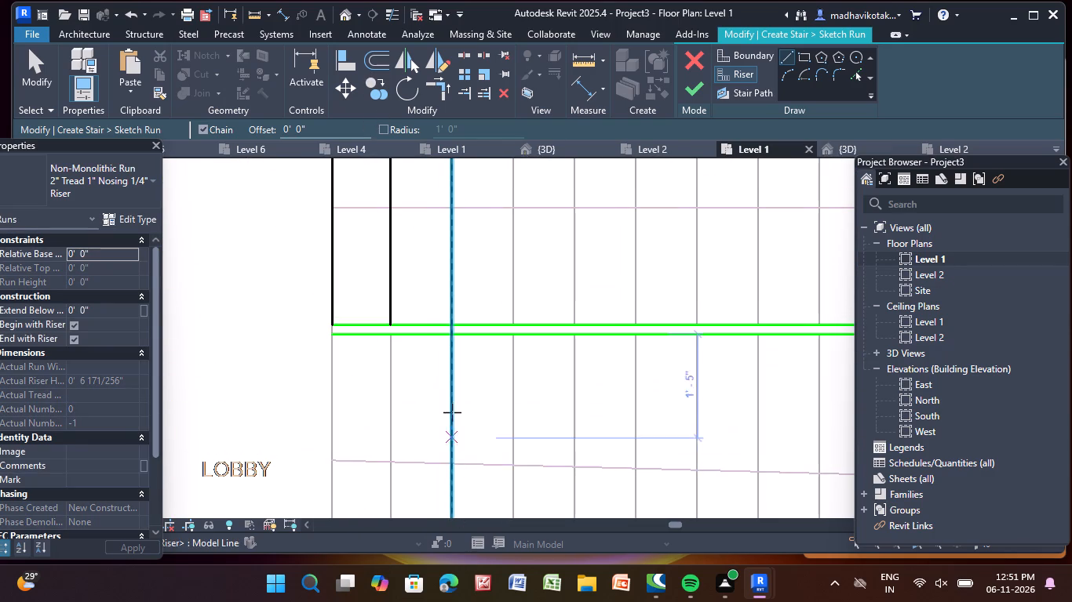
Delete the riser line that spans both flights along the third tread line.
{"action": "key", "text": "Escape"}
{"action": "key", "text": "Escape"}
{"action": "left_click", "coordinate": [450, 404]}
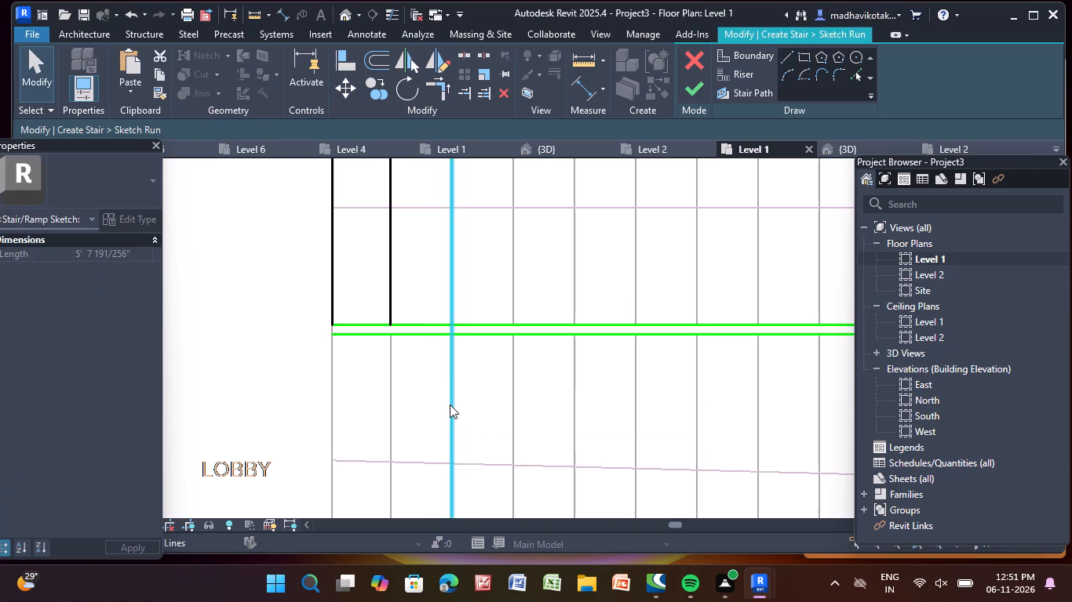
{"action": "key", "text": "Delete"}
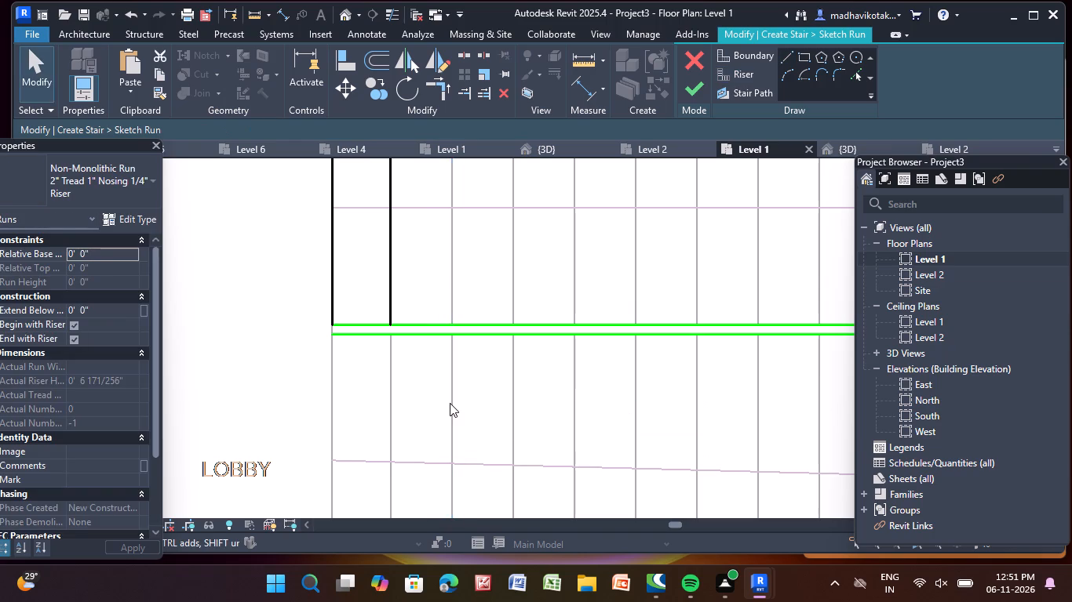
Draw the third riser line along the third tread line, about 2'-8 1/2" from the north wall boundary to the divider's upper edge.
{"action": "left_click", "coordinate": [749, 74]}
{"action": "left_click", "coordinate": [788, 54]}
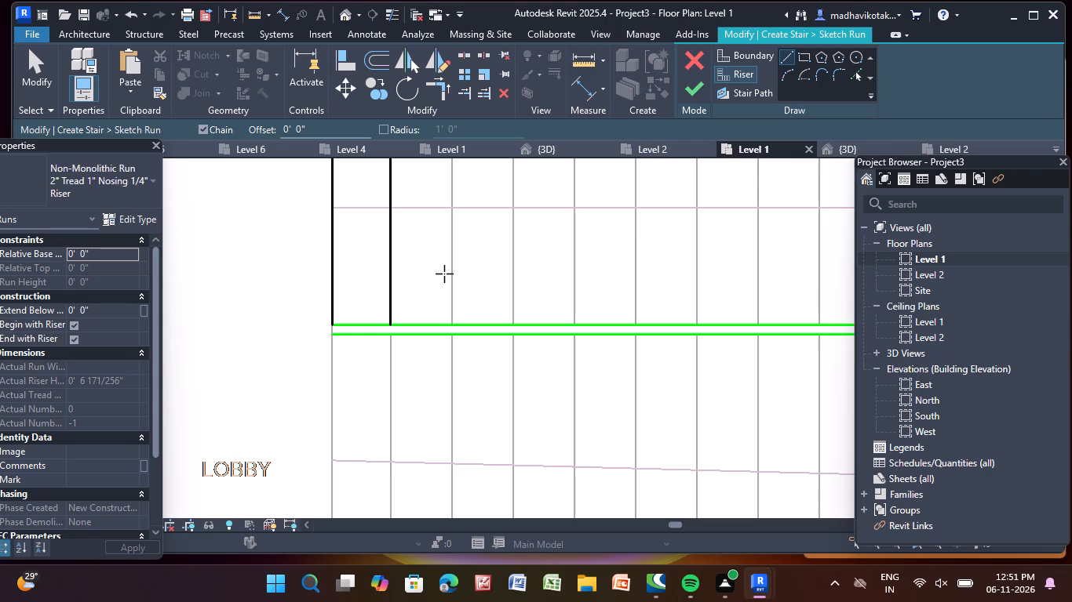
{"action": "middle_click_drag", "start_coordinate": [446, 273], "coordinate": [444, 278]}
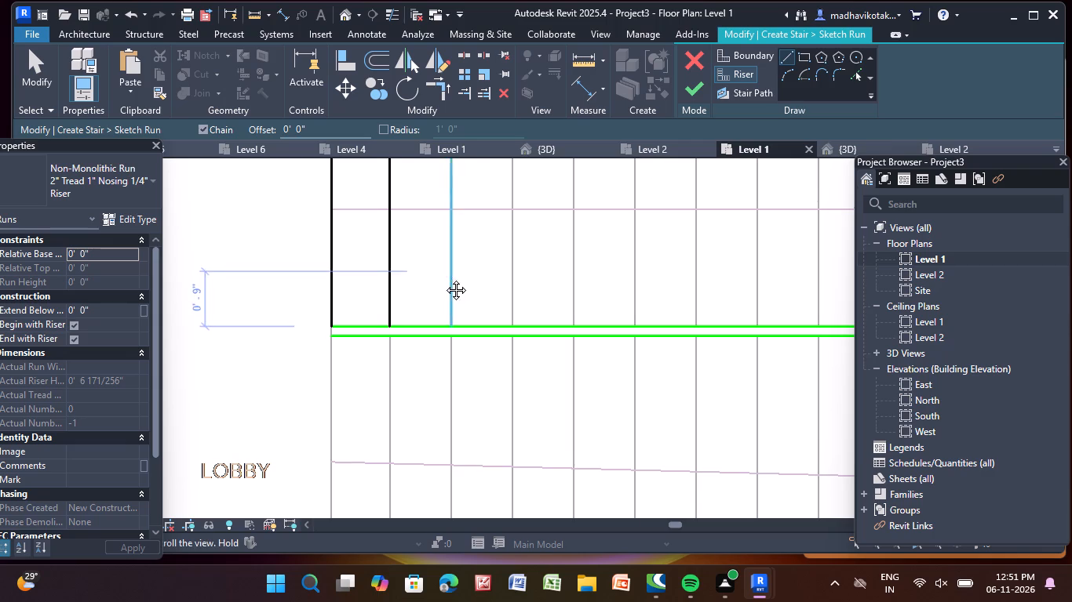
{"action": "middle_click_drag", "start_coordinate": [444, 278], "coordinate": [430, 410]}
{"action": "scroll", "coordinate": [443, 266], "scroll_direction": "up", "scroll_amount": 7}
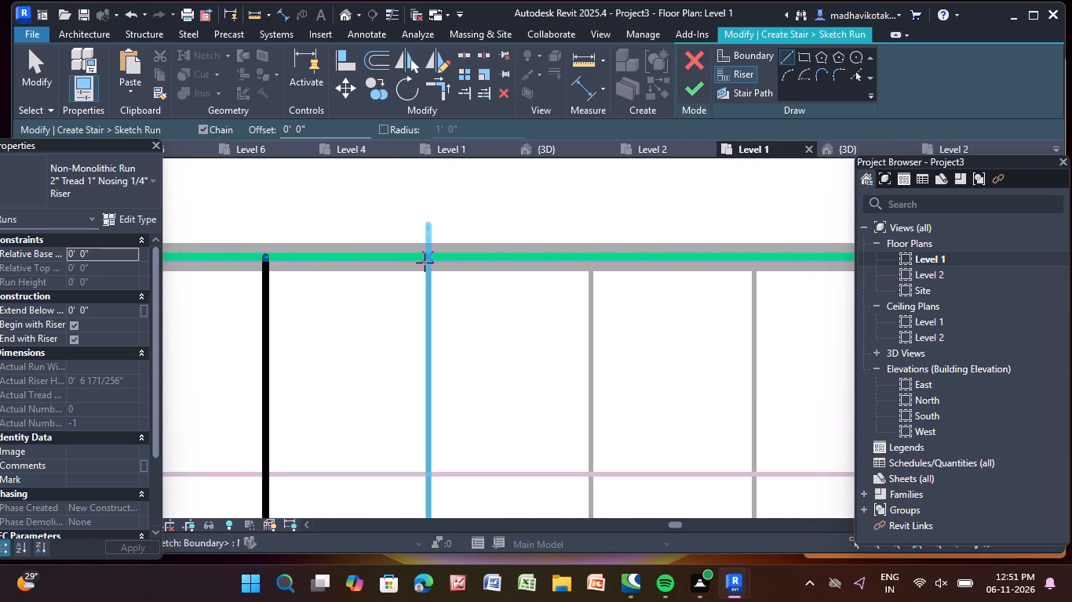
{"action": "left_click", "coordinate": [429, 258]}
{"action": "scroll", "coordinate": [437, 473], "scroll_direction": "down", "scroll_amount": 2}
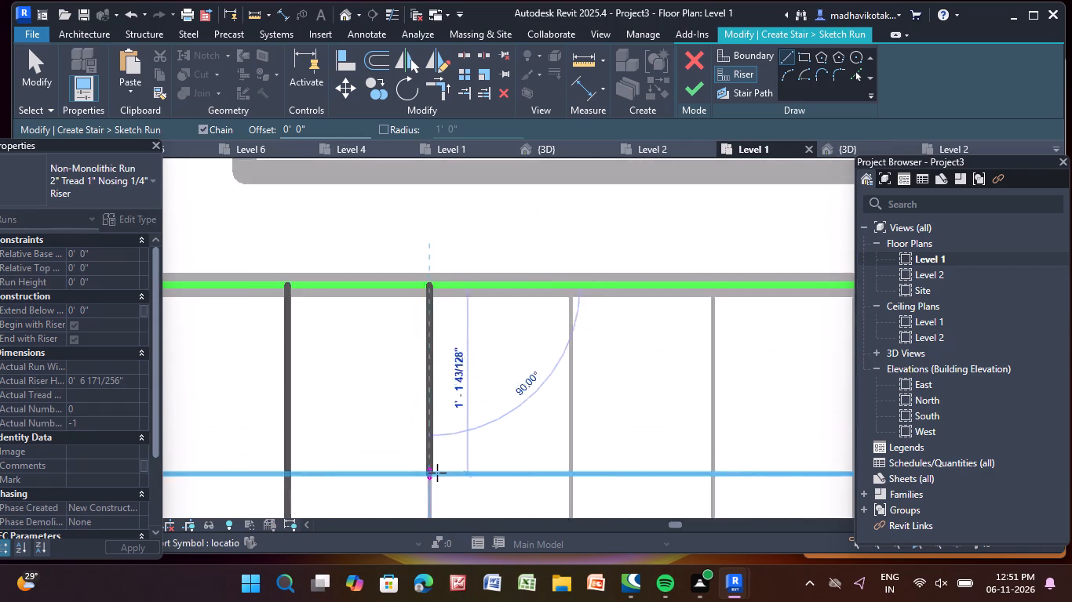
{"action": "scroll", "coordinate": [437, 473], "scroll_direction": "down", "scroll_amount": 1}
{"action": "middle_click_drag", "start_coordinate": [437, 449], "coordinate": [422, 228]}
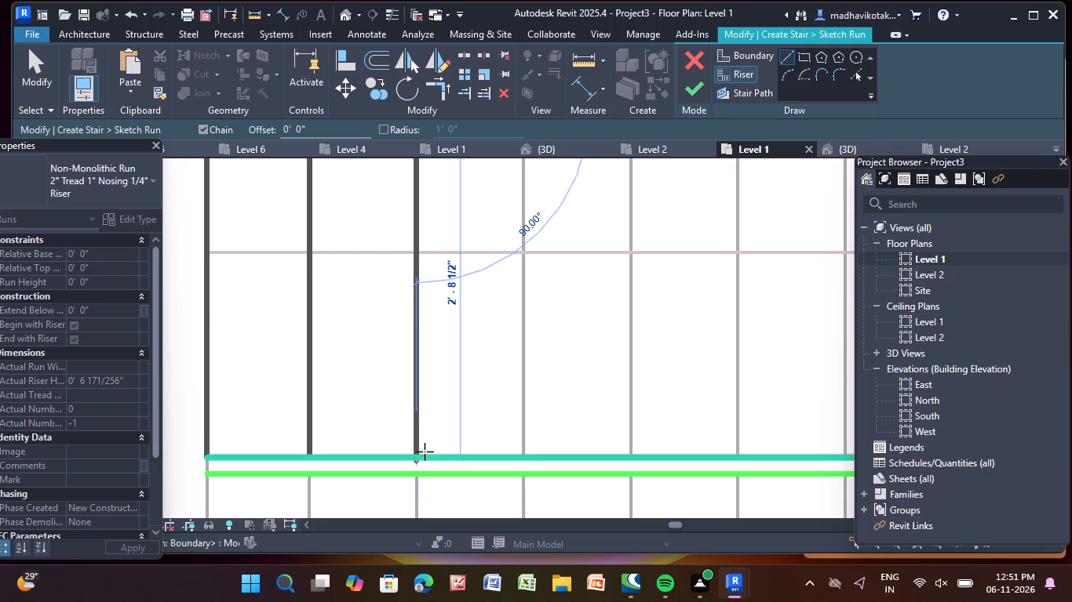
{"action": "left_click", "coordinate": [422, 455]}
Draw the fourth riser line about 10" east of the third, from the north wall boundary to the divider's upper edge.
{"action": "scroll", "coordinate": [428, 423], "scroll_direction": "down", "scroll_amount": 3}
{"action": "middle_click_drag", "start_coordinate": [428, 423], "coordinate": [319, 553]}
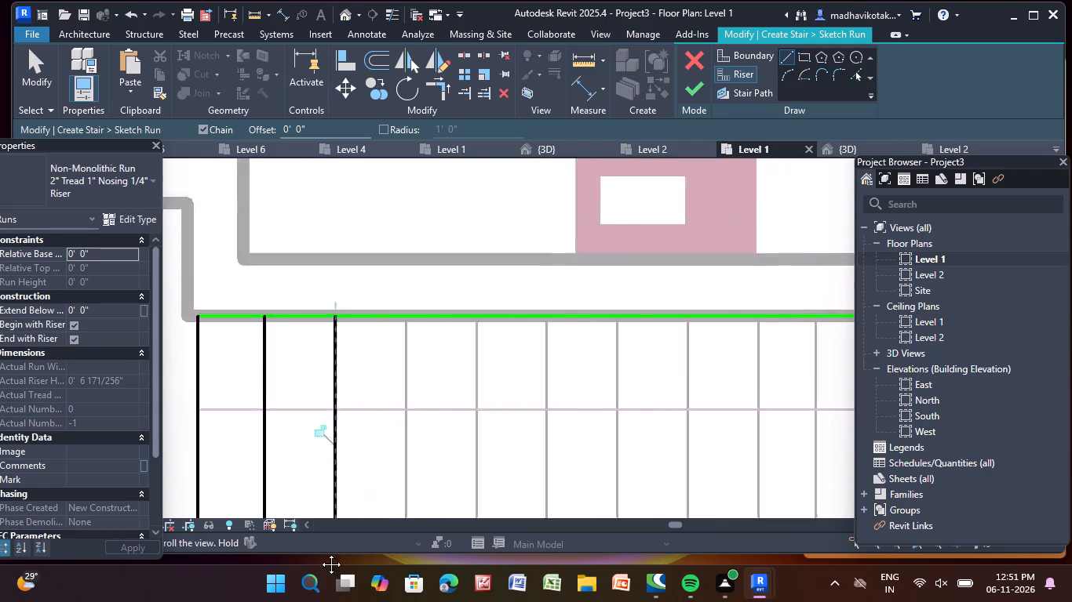
{"action": "middle_click_drag", "start_coordinate": [319, 553], "coordinate": [279, 601]}
{"action": "scroll", "coordinate": [334, 411], "scroll_direction": "up", "scroll_amount": 4}
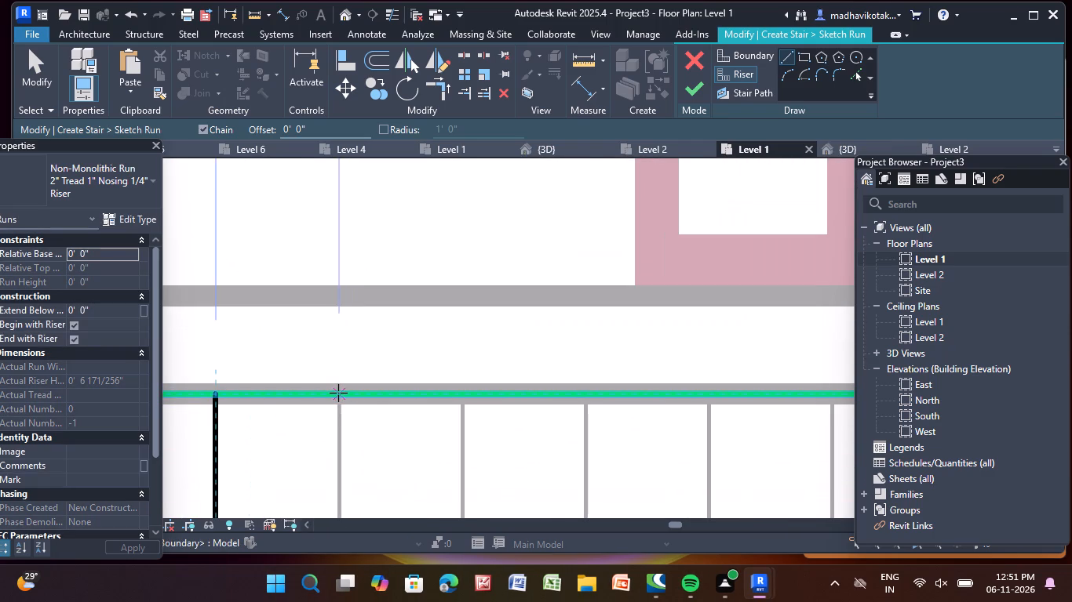
{"action": "left_click", "coordinate": [338, 393]}
{"action": "scroll", "coordinate": [341, 513], "scroll_direction": "down", "scroll_amount": 3}
{"action": "middle_click_drag", "start_coordinate": [342, 511], "coordinate": [331, 152]}
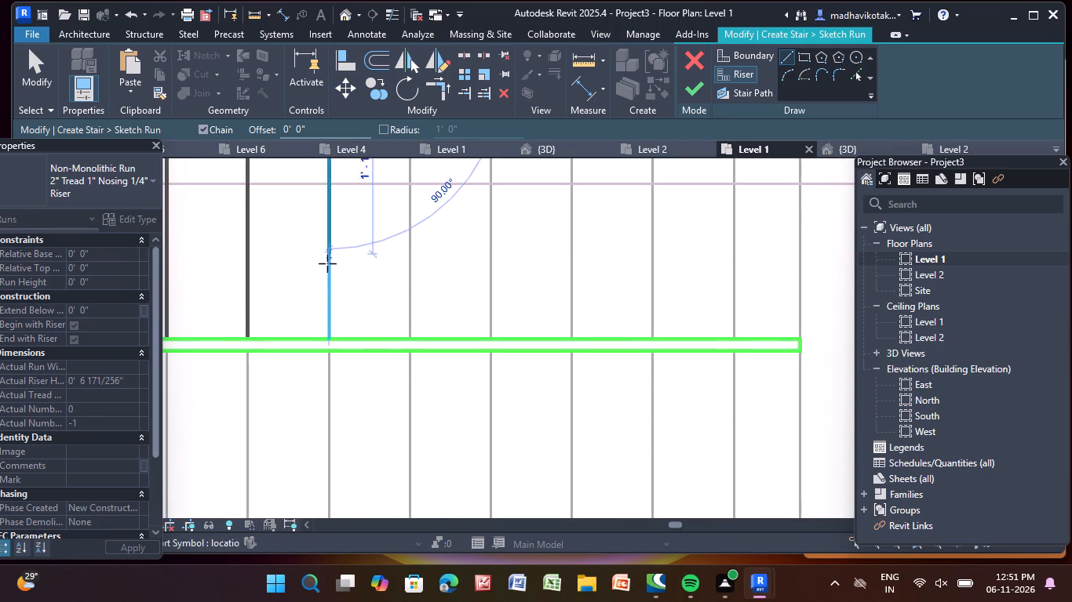
{"action": "left_click", "coordinate": [331, 339]}
Draw the fifth riser line about 10" east of the fourth, from the north wall boundary to the divider's upper edge.
{"action": "scroll", "coordinate": [330, 327], "scroll_direction": "down", "scroll_amount": 2}
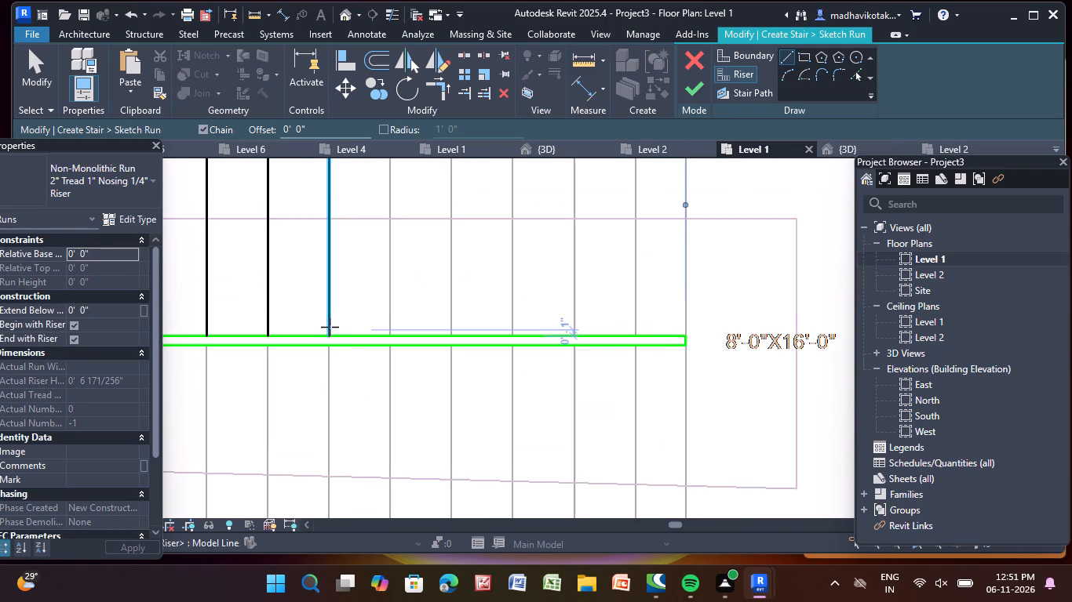
{"action": "middle_click_drag", "start_coordinate": [330, 327], "coordinate": [278, 510]}
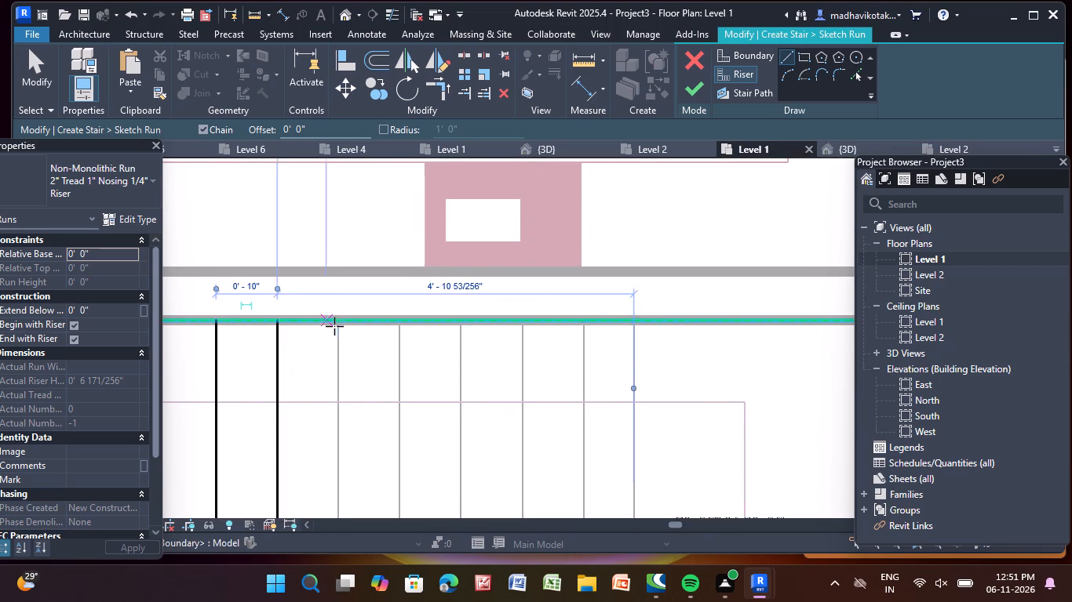
{"action": "scroll", "coordinate": [335, 327], "scroll_direction": "up", "scroll_amount": 7}
{"action": "left_click", "coordinate": [342, 306]}
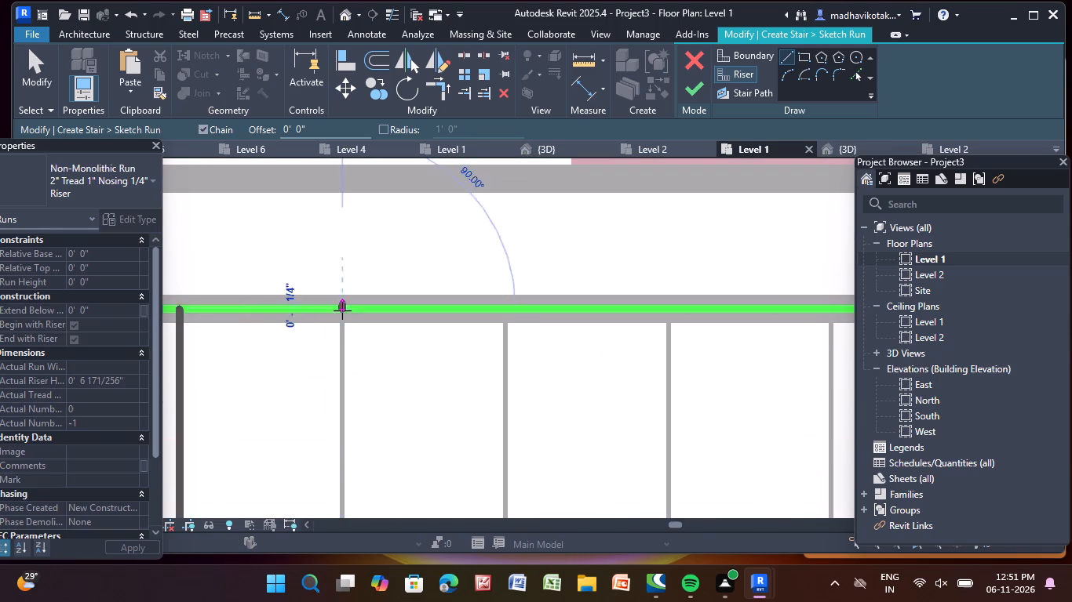
{"action": "scroll", "coordinate": [341, 468], "scroll_direction": "down", "scroll_amount": 3}
{"action": "middle_click_drag", "start_coordinate": [341, 468], "coordinate": [400, 88]}
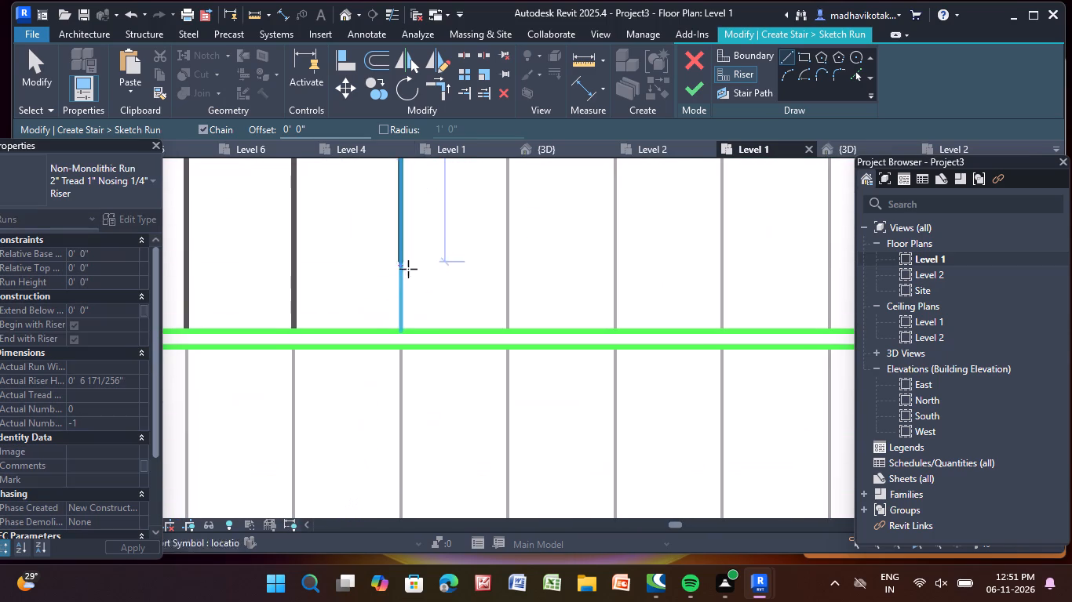
{"action": "left_click", "coordinate": [403, 328]}
Draw the sixth riser line along the next tread line east of the fifth, from the north wall boundary to the divider's upper edge.
{"action": "scroll", "coordinate": [398, 299], "scroll_direction": "down", "scroll_amount": 4}
{"action": "middle_click_drag", "start_coordinate": [397, 299], "coordinate": [320, 436]}
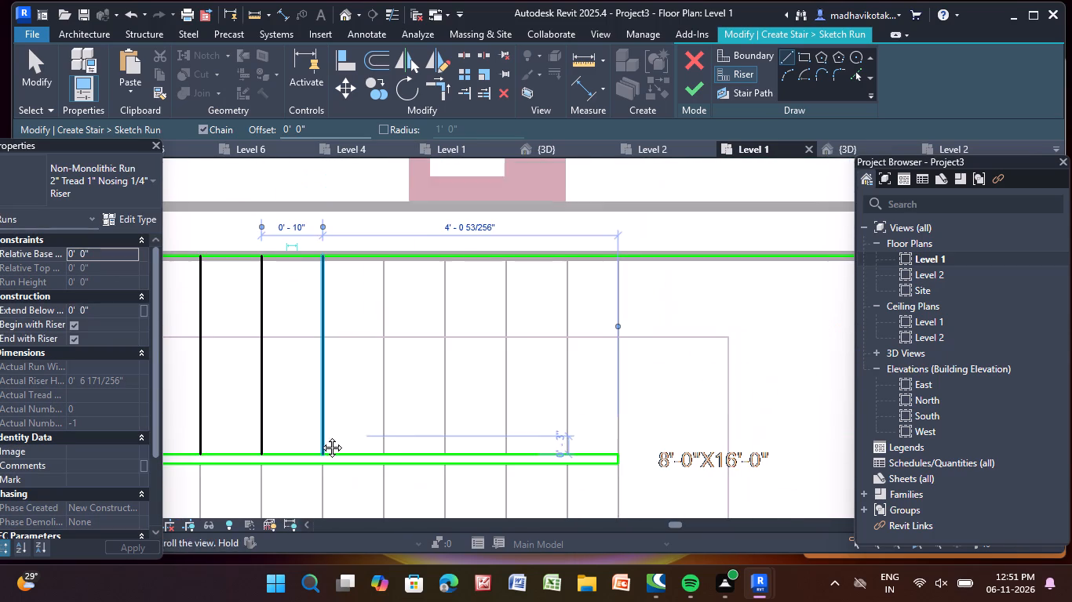
{"action": "middle_click_drag", "start_coordinate": [320, 436], "coordinate": [320, 434]}
{"action": "scroll", "coordinate": [370, 263], "scroll_direction": "down", "scroll_amount": 1}
{"action": "scroll", "coordinate": [381, 255], "scroll_direction": "up", "scroll_amount": 7}
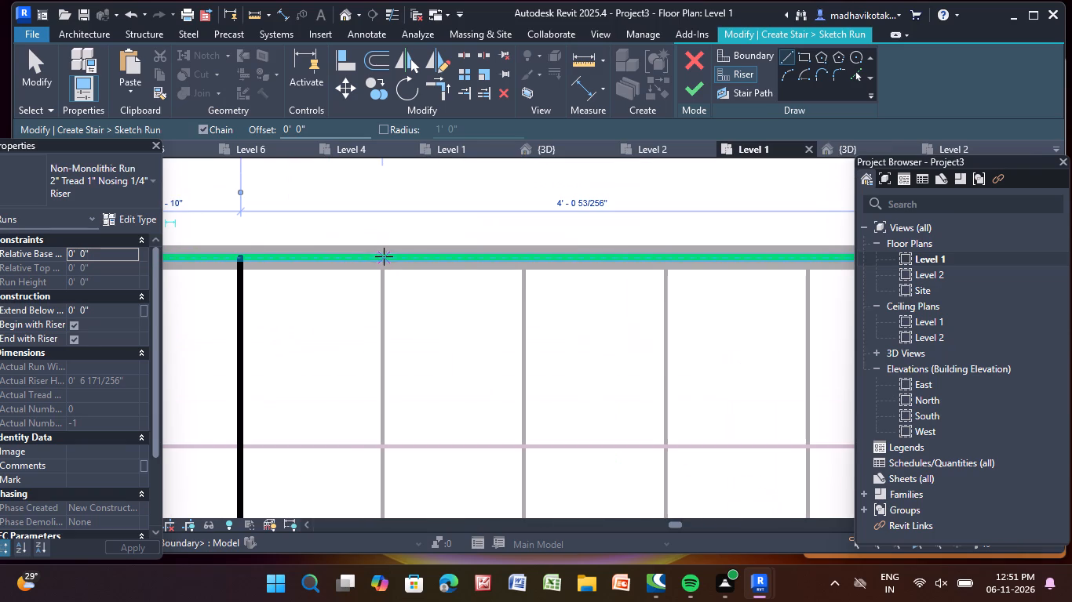
{"action": "left_click", "coordinate": [384, 256]}
{"action": "scroll", "coordinate": [390, 457], "scroll_direction": "down", "scroll_amount": 5}
{"action": "middle_click_drag", "start_coordinate": [389, 454], "coordinate": [385, 318]}
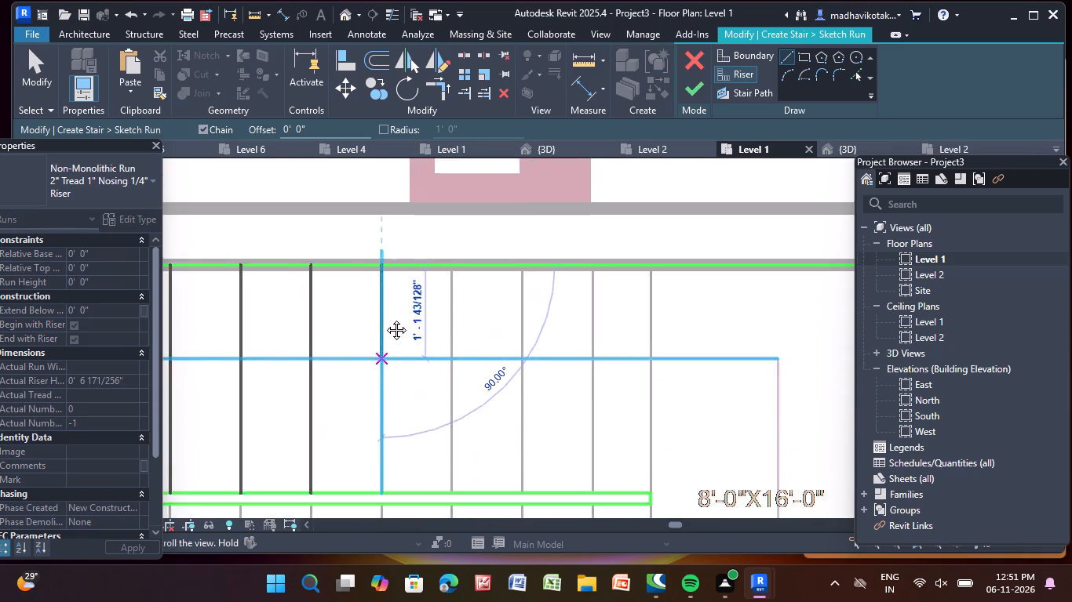
{"action": "middle_click_drag", "start_coordinate": [385, 318], "coordinate": [403, 212]}
{"action": "left_click", "coordinate": [399, 343]}
Draw the seventh riser line about 10" east of the sixth, about 2'-8 1/2" from the north wall boundary to the divider's upper edge.
{"action": "middle_click_drag", "start_coordinate": [404, 332], "coordinate": [402, 336]}
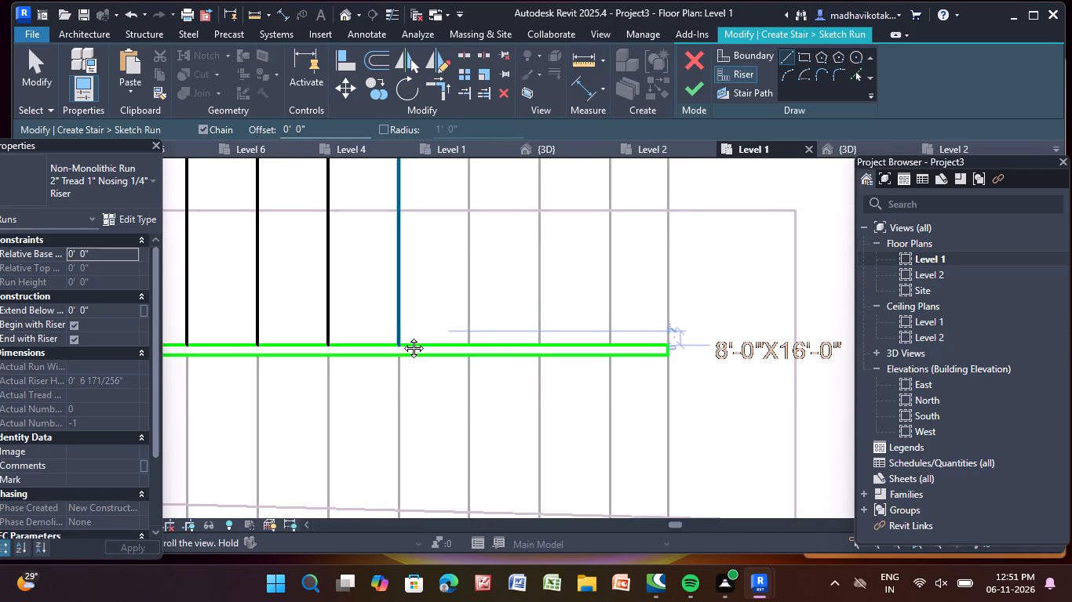
{"action": "middle_click_drag", "start_coordinate": [402, 336], "coordinate": [329, 459]}
{"action": "scroll", "coordinate": [377, 287], "scroll_direction": "up", "scroll_amount": 4}
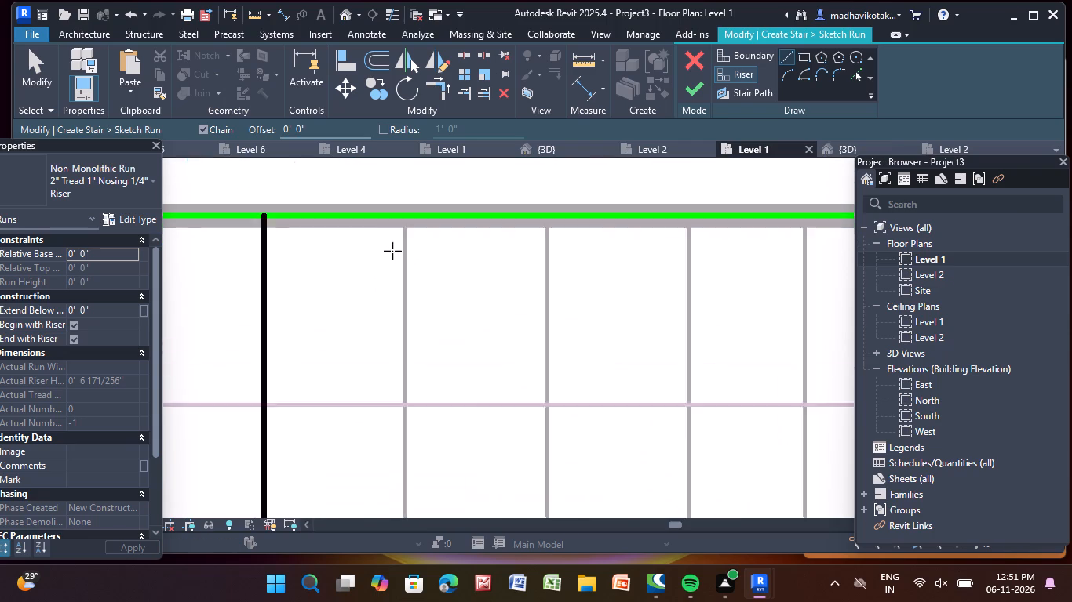
{"action": "scroll", "coordinate": [392, 251], "scroll_direction": "up", "scroll_amount": 2}
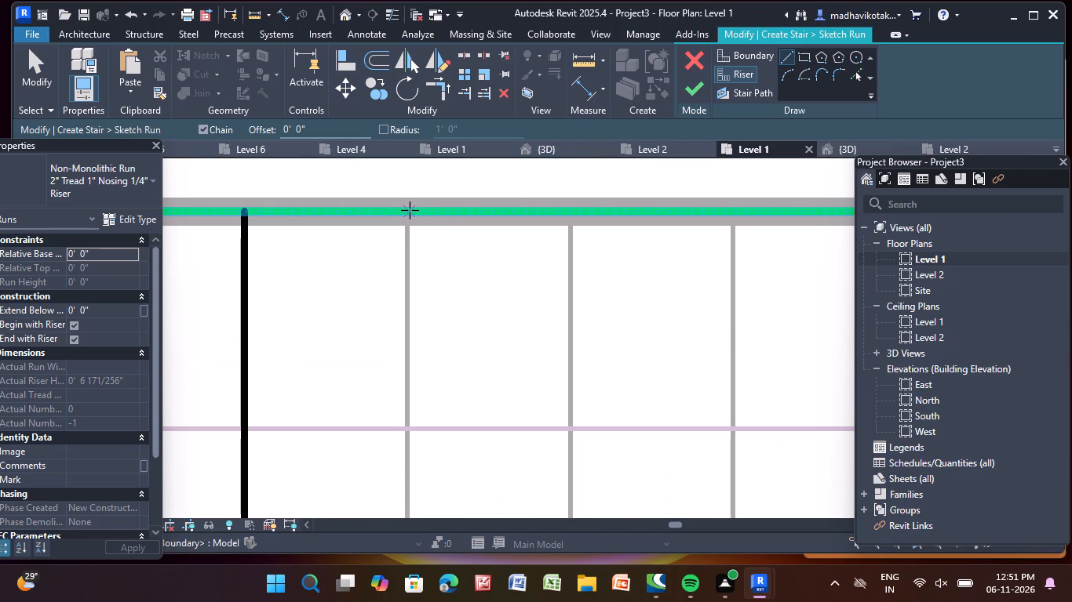
{"action": "left_click", "coordinate": [410, 210]}
{"action": "key", "text": "Escape"}
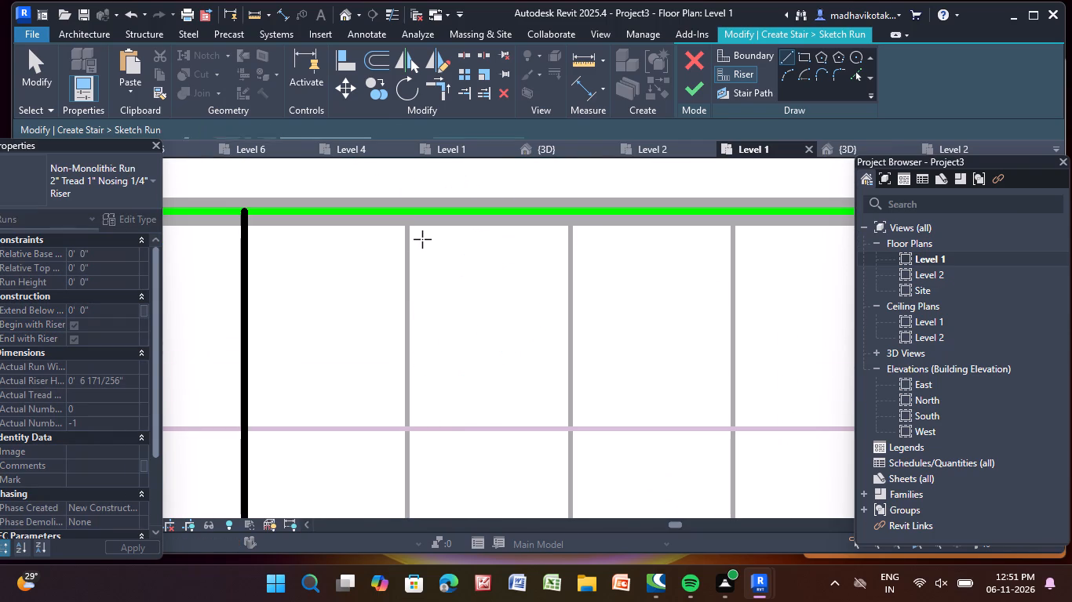
{"action": "left_click_drag", "start_coordinate": [409, 206], "coordinate": [403, 230]}
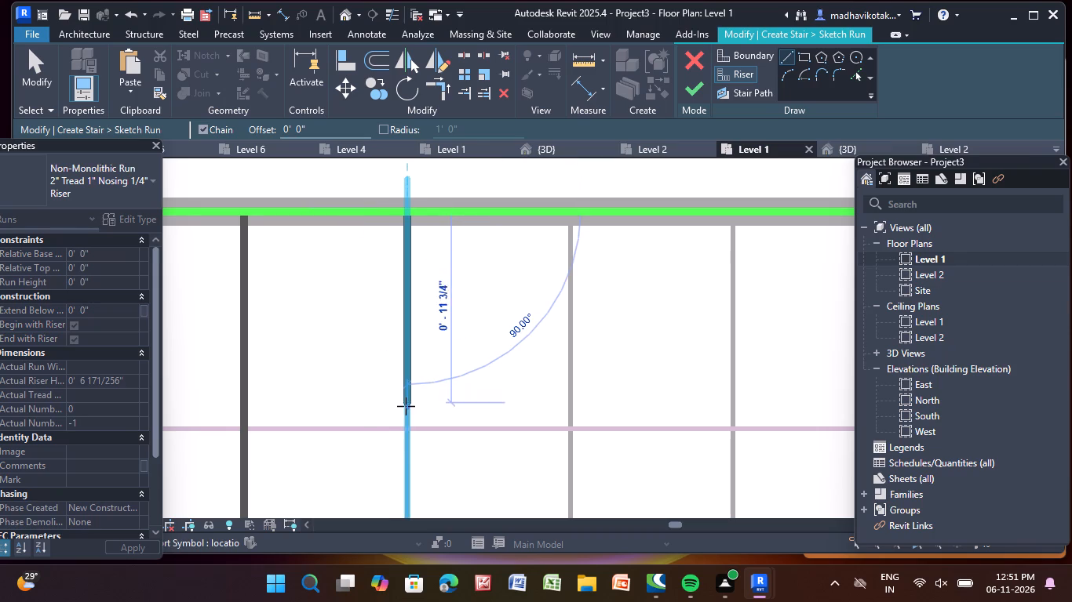
{"action": "scroll", "coordinate": [406, 406], "scroll_direction": "down", "scroll_amount": 5}
{"action": "middle_click_drag", "start_coordinate": [405, 404], "coordinate": [396, 137]}
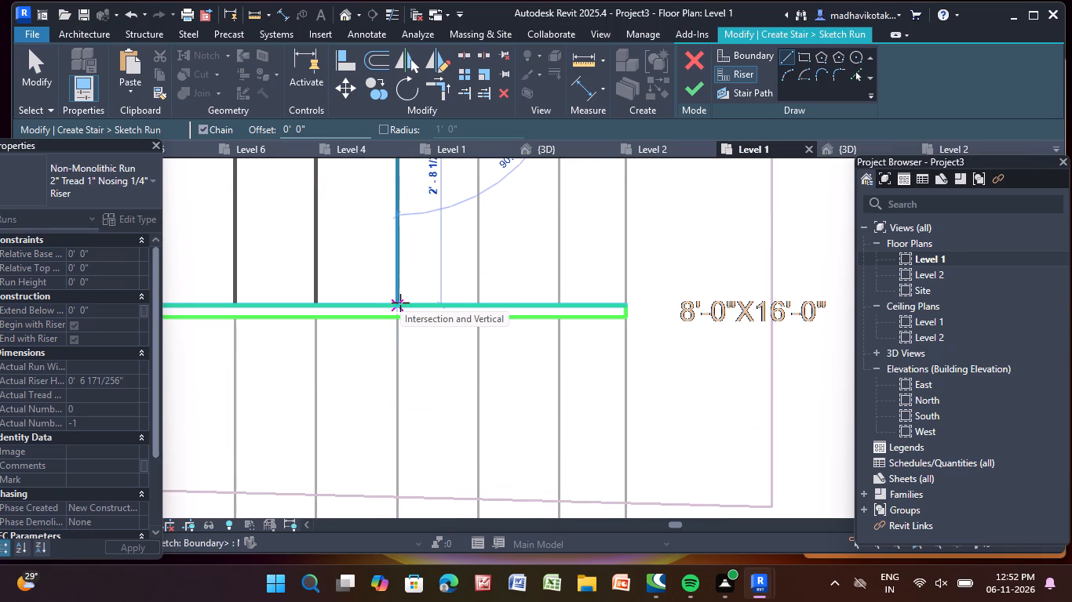
{"action": "left_click", "coordinate": [400, 303]}
Draw the eighth riser line along the next tread line east of the seventh, from the north wall boundary to the divider's upper edge.
{"action": "scroll", "coordinate": [400, 252], "scroll_direction": "down", "scroll_amount": 3}
{"action": "middle_click_drag", "start_coordinate": [400, 252], "coordinate": [412, 303]}
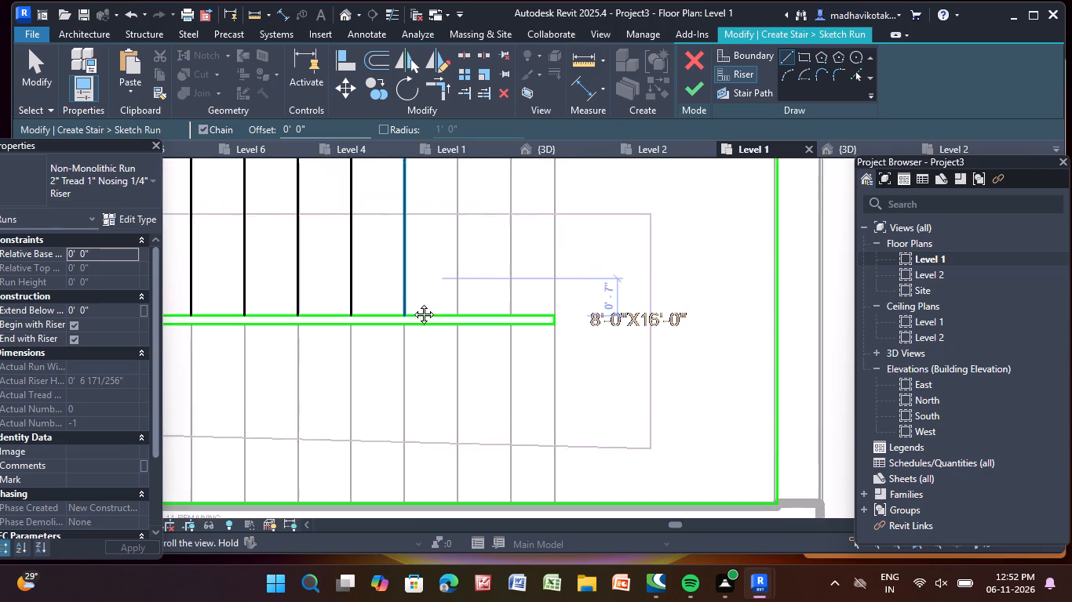
{"action": "middle_click_drag", "start_coordinate": [412, 303], "coordinate": [399, 432]}
{"action": "scroll", "coordinate": [433, 261], "scroll_direction": "up", "scroll_amount": 6}
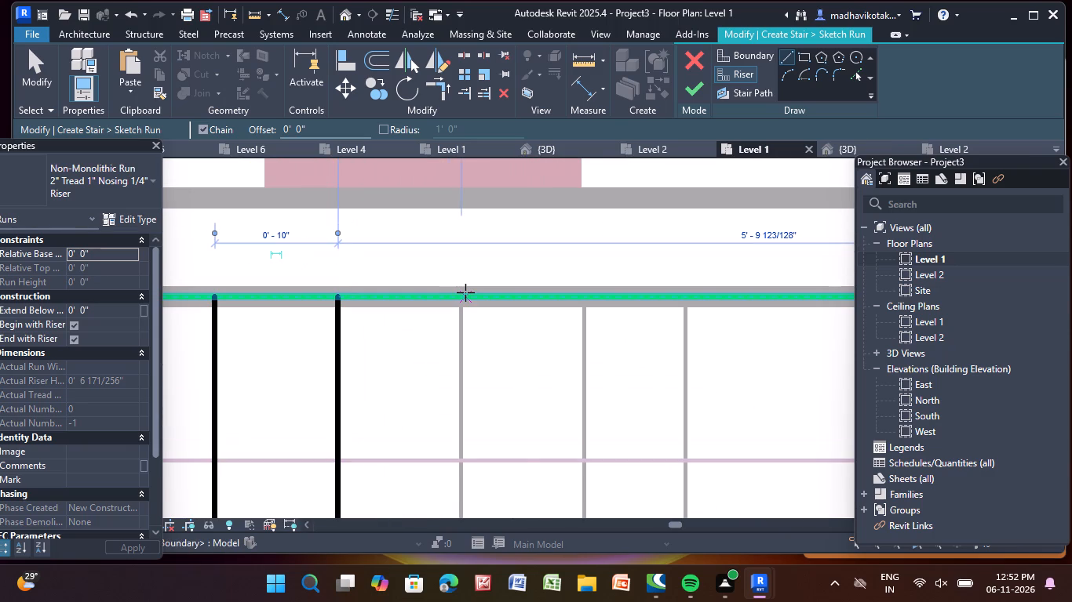
{"action": "left_click", "coordinate": [461, 293]}
{"action": "scroll", "coordinate": [465, 432], "scroll_direction": "down", "scroll_amount": 4}
{"action": "middle_click_drag", "start_coordinate": [463, 415], "coordinate": [460, 382]}
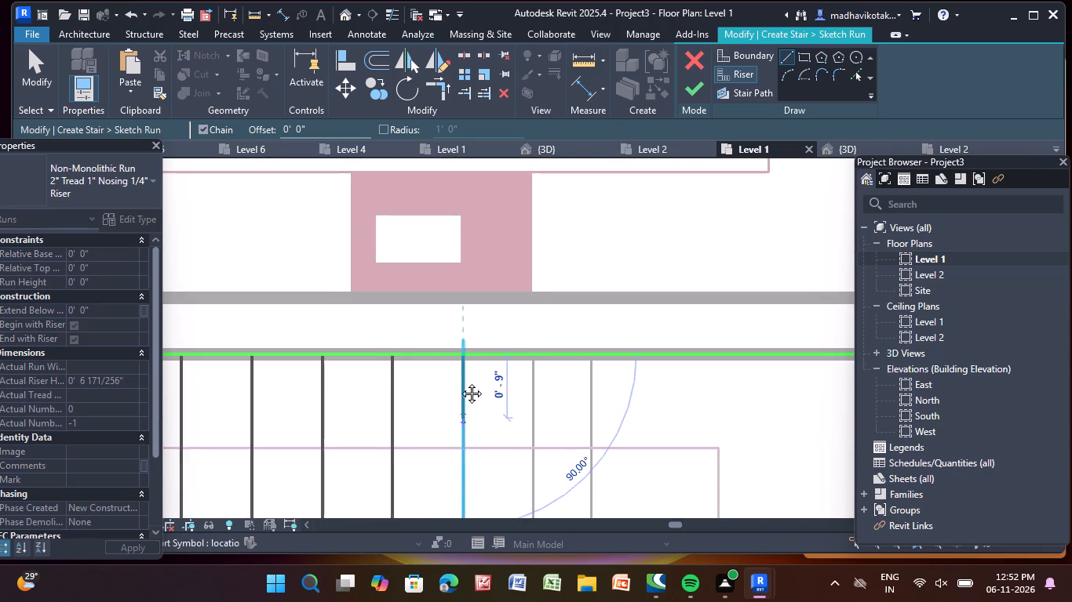
{"action": "middle_click_drag", "start_coordinate": [460, 382], "coordinate": [448, 96]}
{"action": "left_click", "coordinate": [451, 260]}
{"action": "scroll", "coordinate": [451, 256], "scroll_direction": "down", "scroll_amount": 3}
{"action": "middle_click_drag", "start_coordinate": [451, 256], "coordinate": [442, 288]}
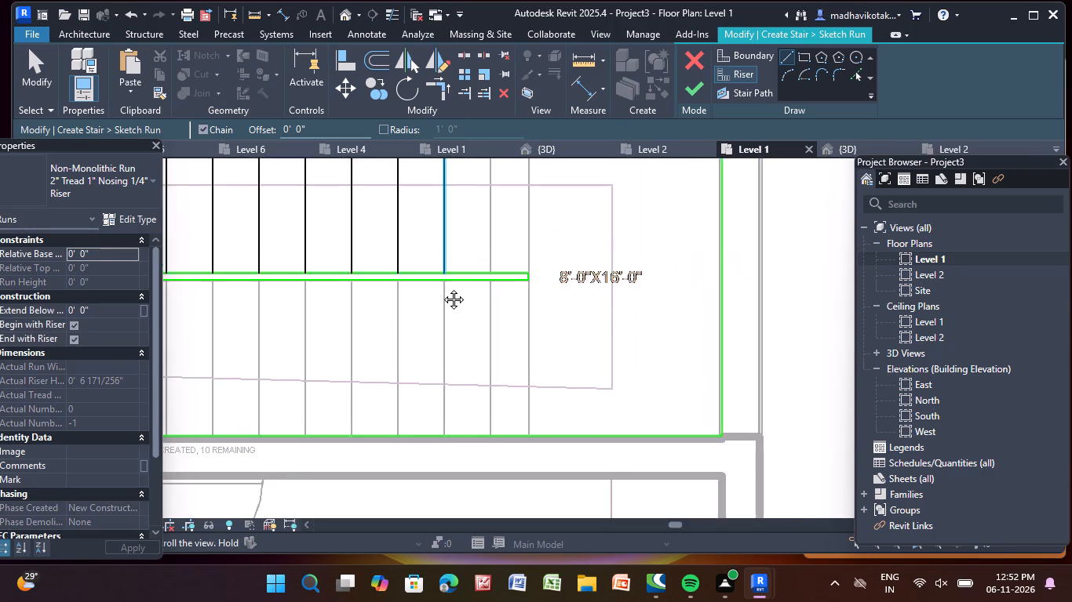
Draw the ninth riser line about 10" east of the eighth, from the north wall boundary to the divider's upper edge.
{"action": "middle_click_drag", "start_coordinate": [442, 288], "coordinate": [393, 470]}
{"action": "scroll", "coordinate": [442, 379], "scroll_direction": "up", "scroll_amount": 7}
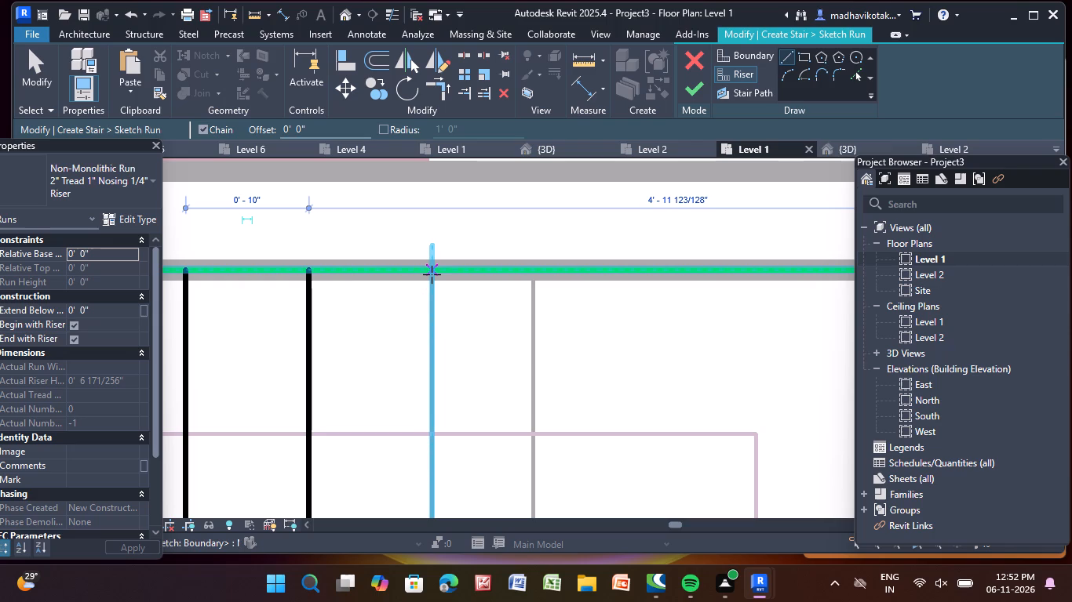
{"action": "left_click", "coordinate": [432, 271]}
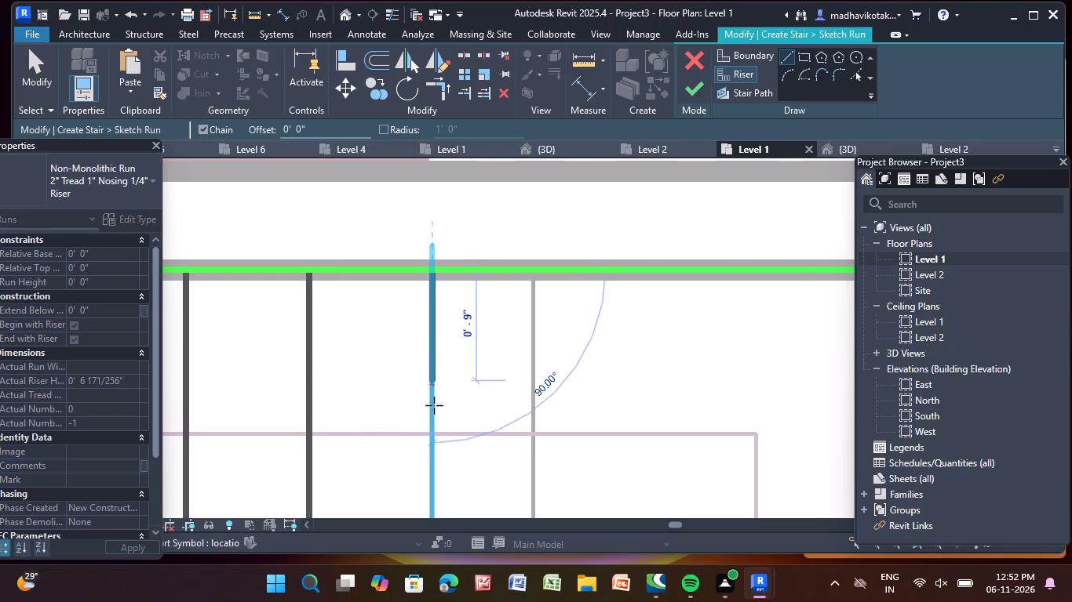
{"action": "scroll", "coordinate": [428, 462], "scroll_direction": "down", "scroll_amount": 4}
{"action": "middle_click_drag", "start_coordinate": [427, 460], "coordinate": [381, 213]}
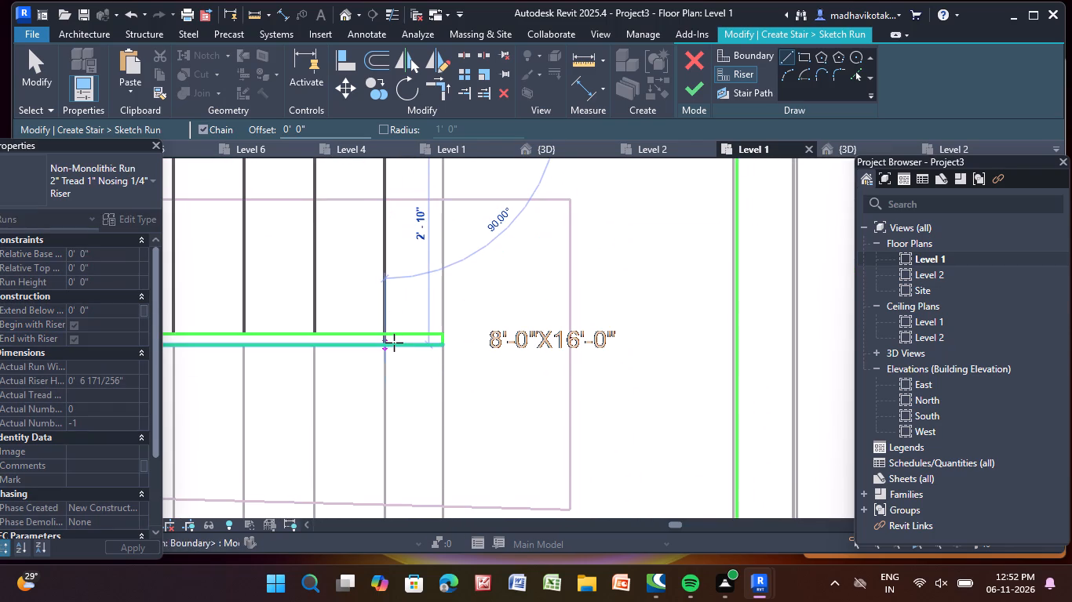
{"action": "left_click", "coordinate": [386, 331]}
Draw the tenth riser line about 8 1/4" east of the ninth, from the north wall boundary to the divider's upper east corner.
{"action": "scroll", "coordinate": [397, 300], "scroll_direction": "down", "scroll_amount": 4}
{"action": "middle_click_drag", "start_coordinate": [397, 301], "coordinate": [374, 406]}
{"action": "scroll", "coordinate": [407, 263], "scroll_direction": "up", "scroll_amount": 3}
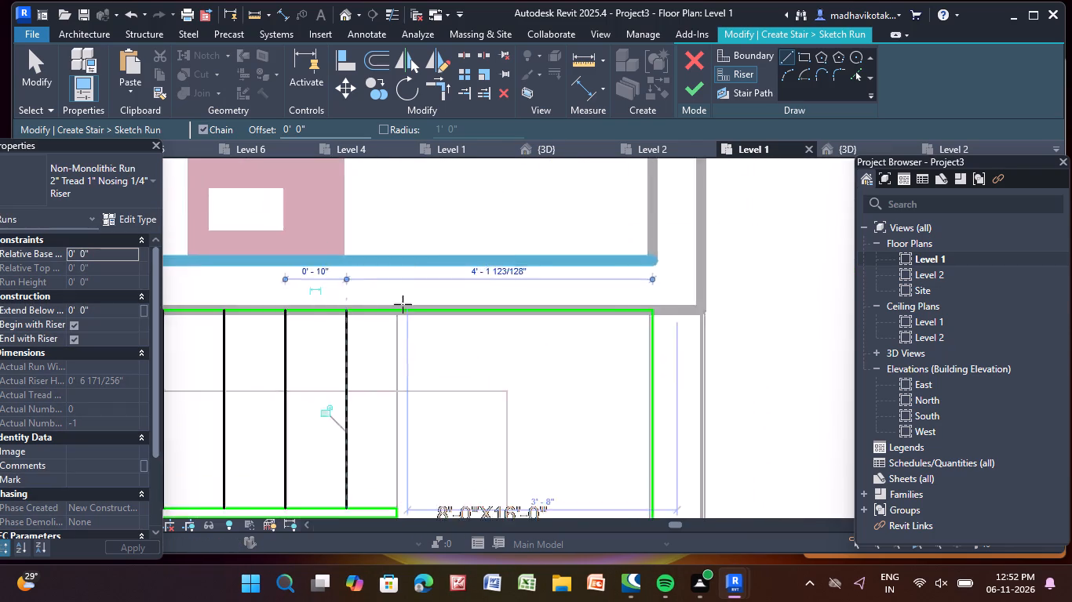
{"action": "scroll", "coordinate": [403, 304], "scroll_direction": "up", "scroll_amount": 9}
{"action": "left_click", "coordinate": [379, 306]}
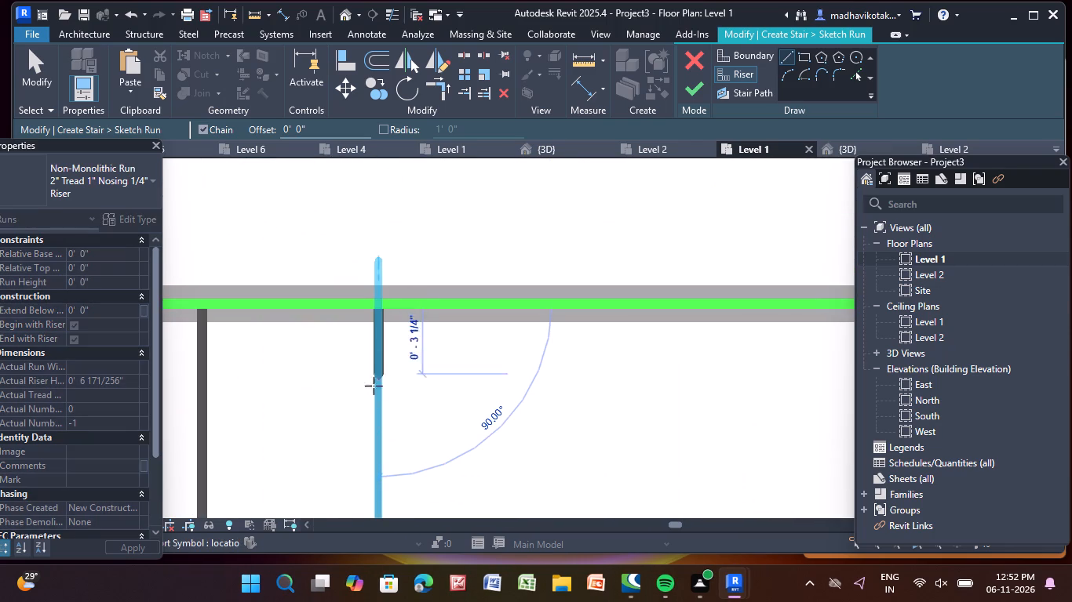
{"action": "scroll", "coordinate": [377, 419], "scroll_direction": "down", "scroll_amount": 4}
{"action": "middle_click_drag", "start_coordinate": [377, 418], "coordinate": [384, 34]}
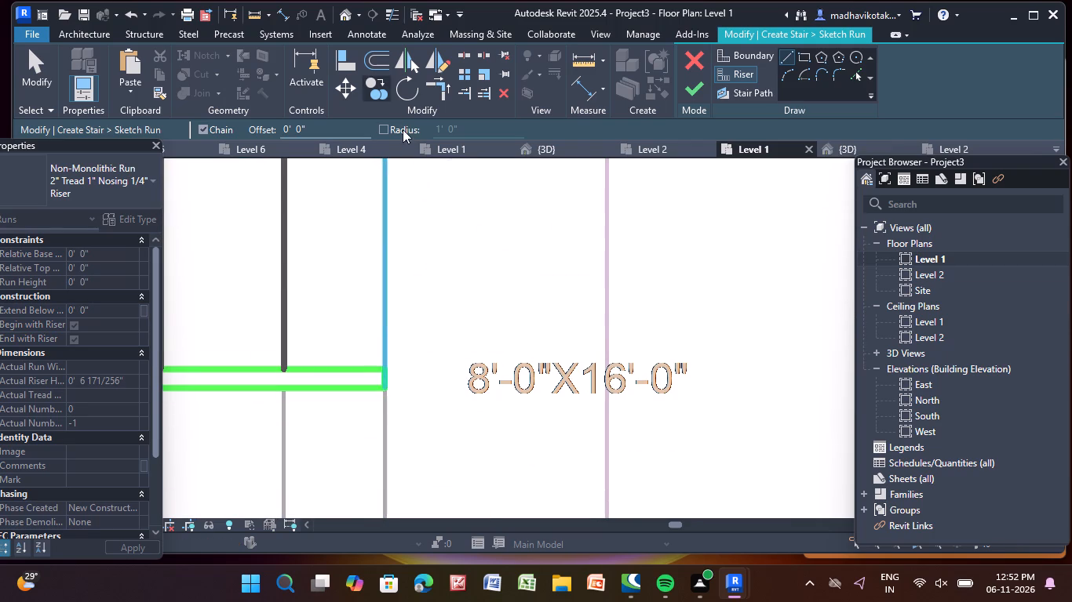
{"action": "left_click", "coordinate": [385, 369]}
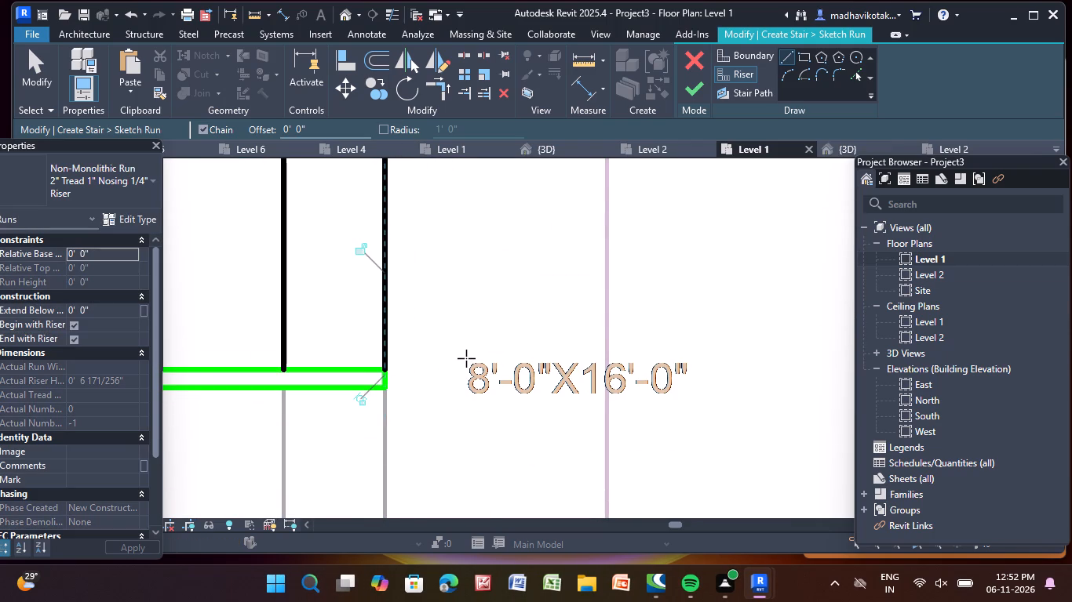
Draw the lower flight's first riser line from the west end of the divider's lower edge to the south wall boundary.
{"action": "scroll", "coordinate": [466, 358], "scroll_direction": "down", "scroll_amount": 14}
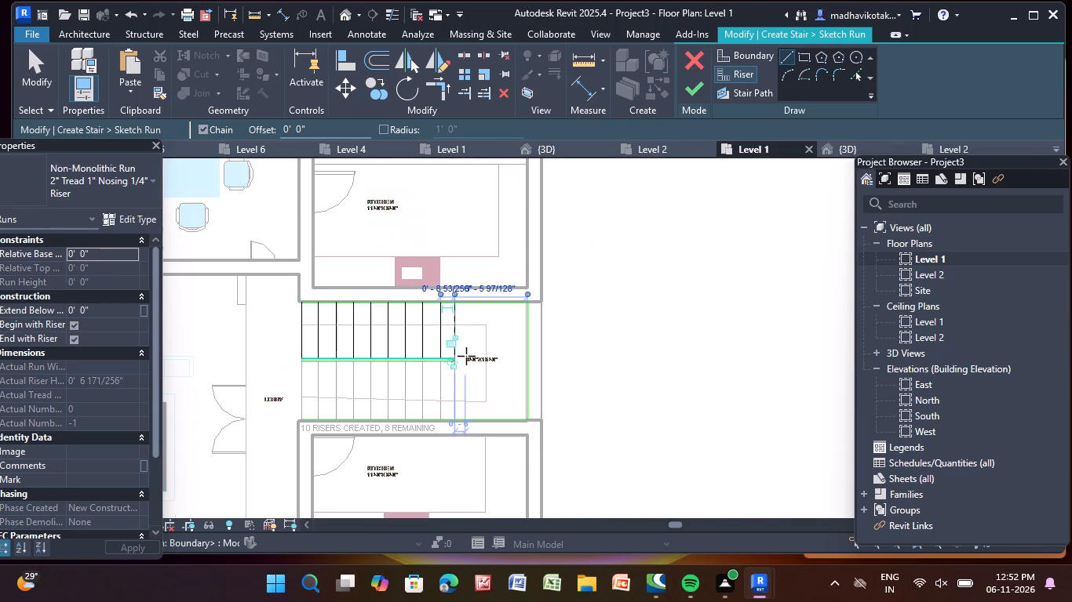
{"action": "middle_click_drag", "start_coordinate": [466, 356], "coordinate": [580, 338]}
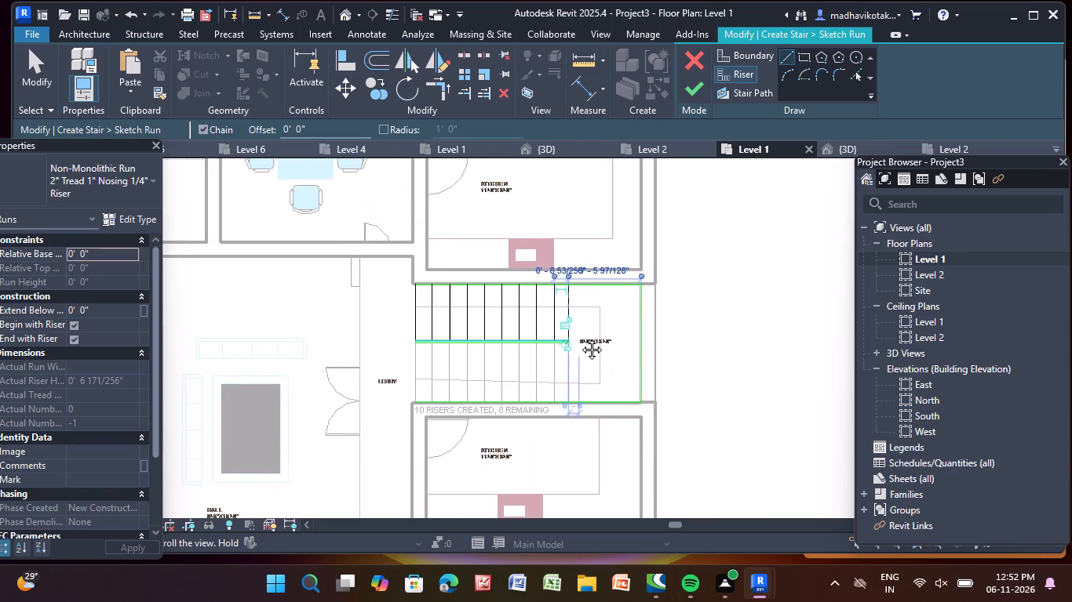
{"action": "middle_click_drag", "start_coordinate": [580, 338], "coordinate": [578, 335]}
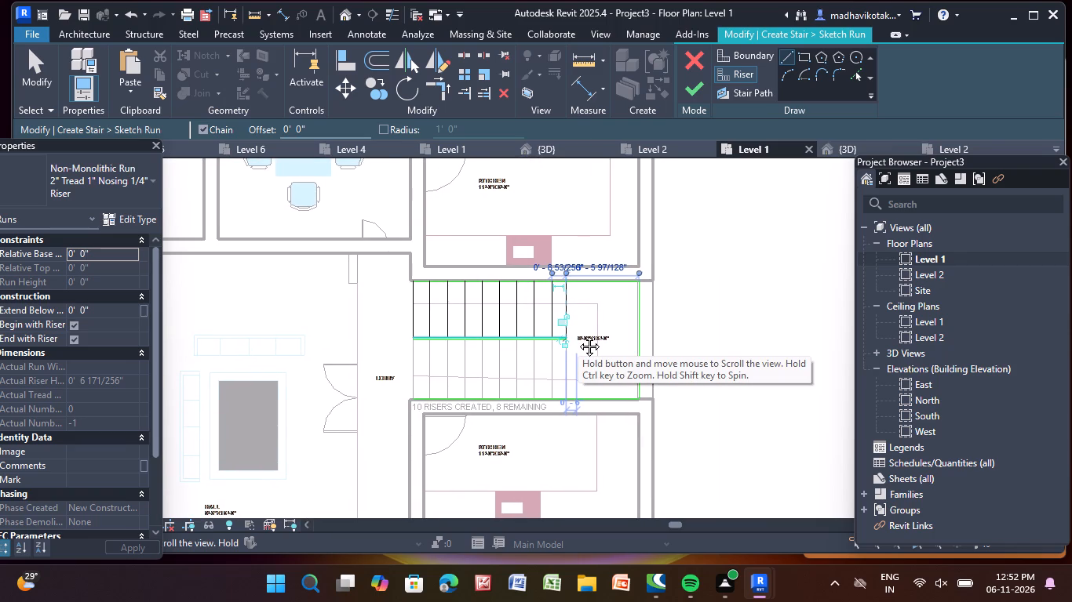
{"action": "middle_click_drag", "start_coordinate": [578, 335], "coordinate": [577, 333]}
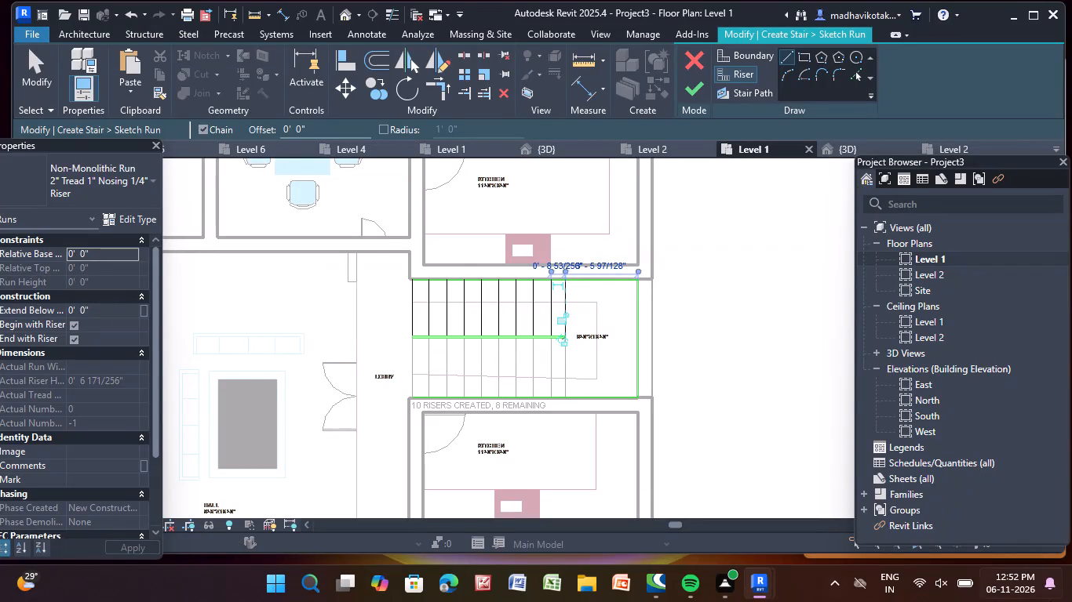
{"action": "scroll", "coordinate": [1060, 601], "scroll_direction": "up", "scroll_amount": 2}
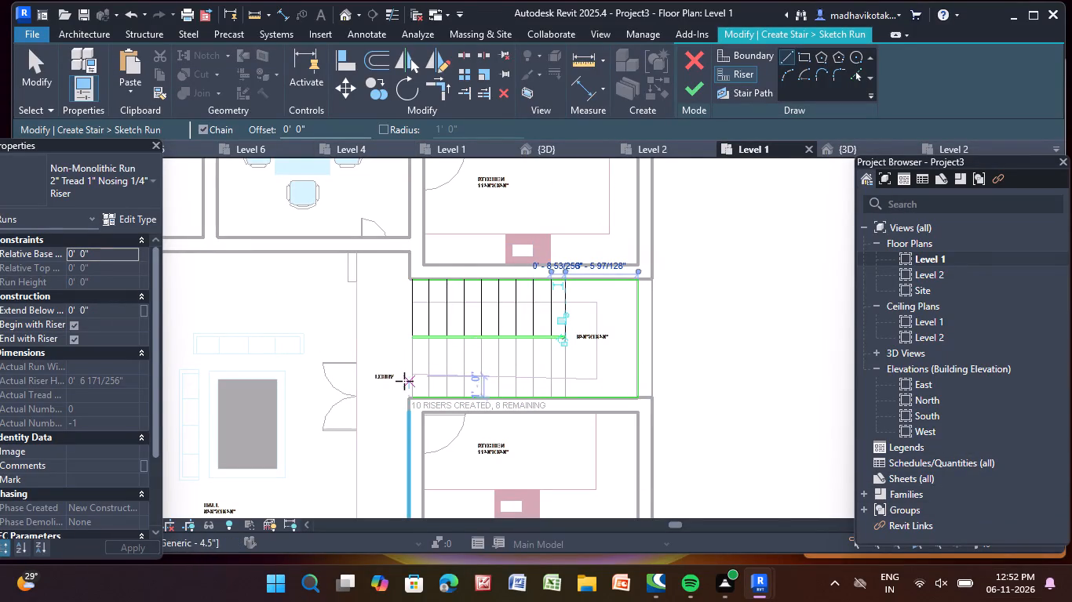
{"action": "scroll", "coordinate": [407, 338], "scroll_direction": "up", "scroll_amount": 15}
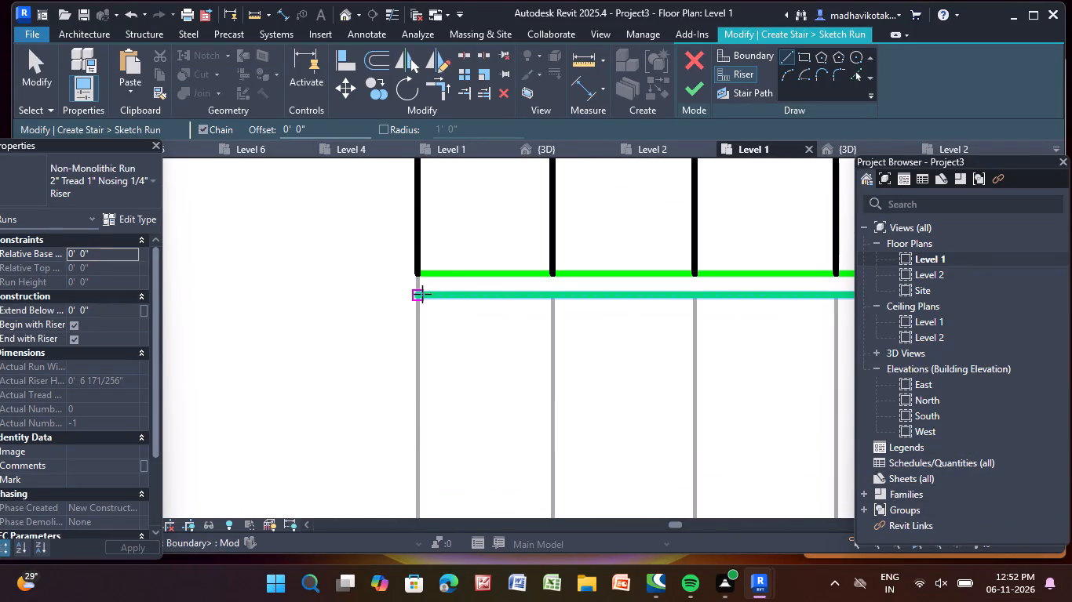
{"action": "left_click", "coordinate": [417, 293]}
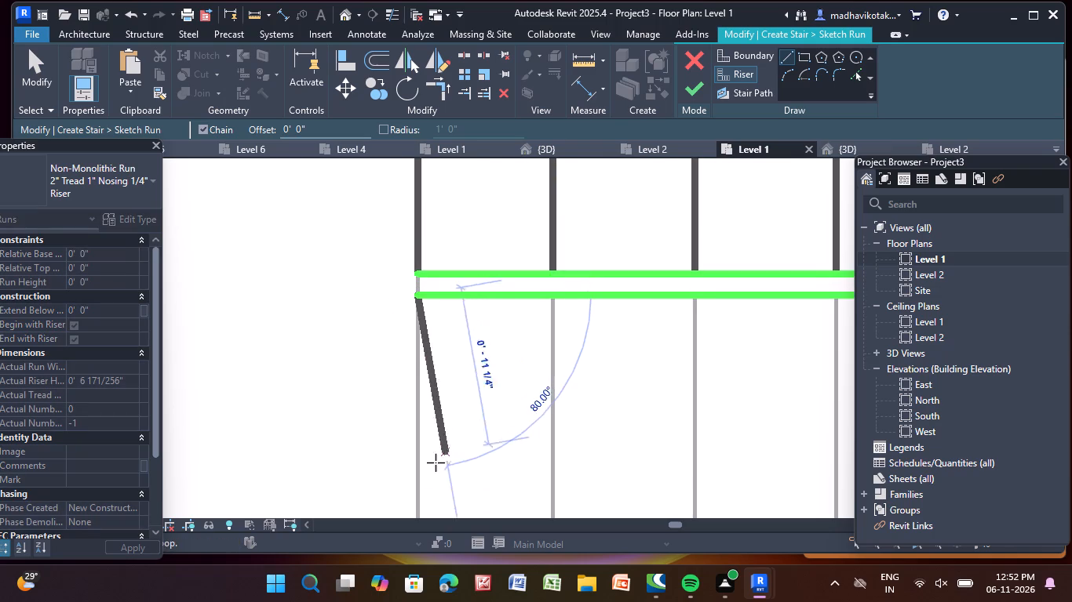
{"action": "scroll", "coordinate": [424, 474], "scroll_direction": "down", "scroll_amount": 1}
{"action": "middle_click_drag", "start_coordinate": [423, 473], "coordinate": [432, 209]}
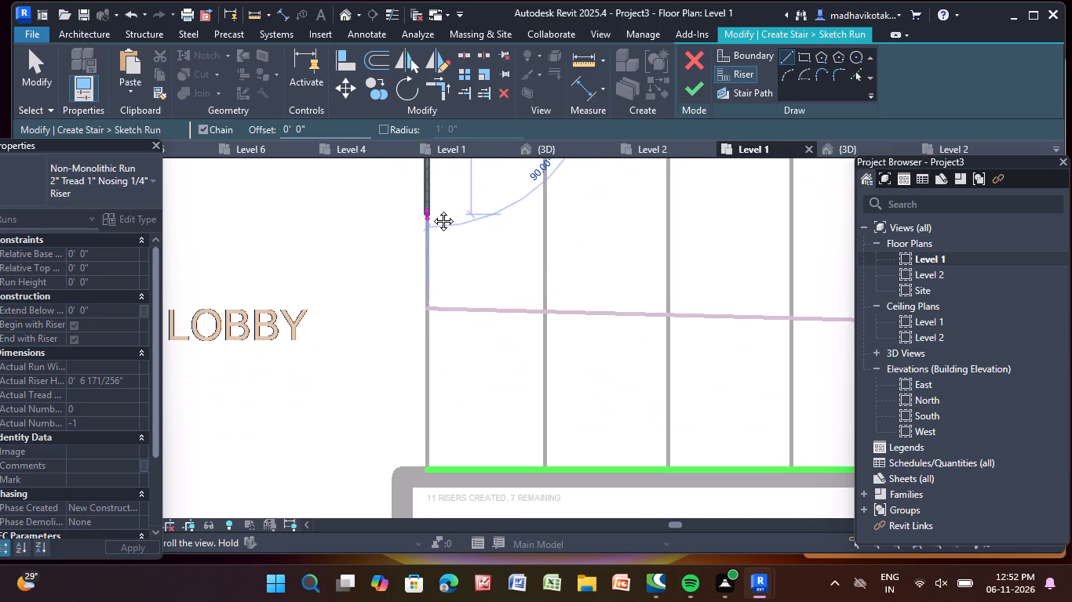
{"action": "middle_click_drag", "start_coordinate": [432, 209], "coordinate": [432, 210]}
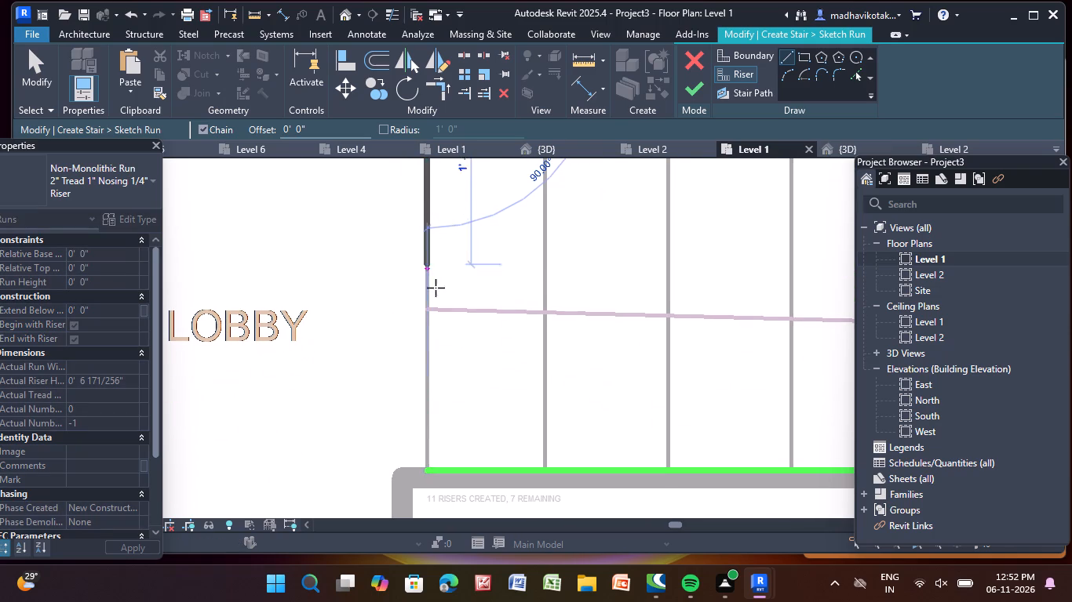
{"action": "left_click", "coordinate": [432, 471]}
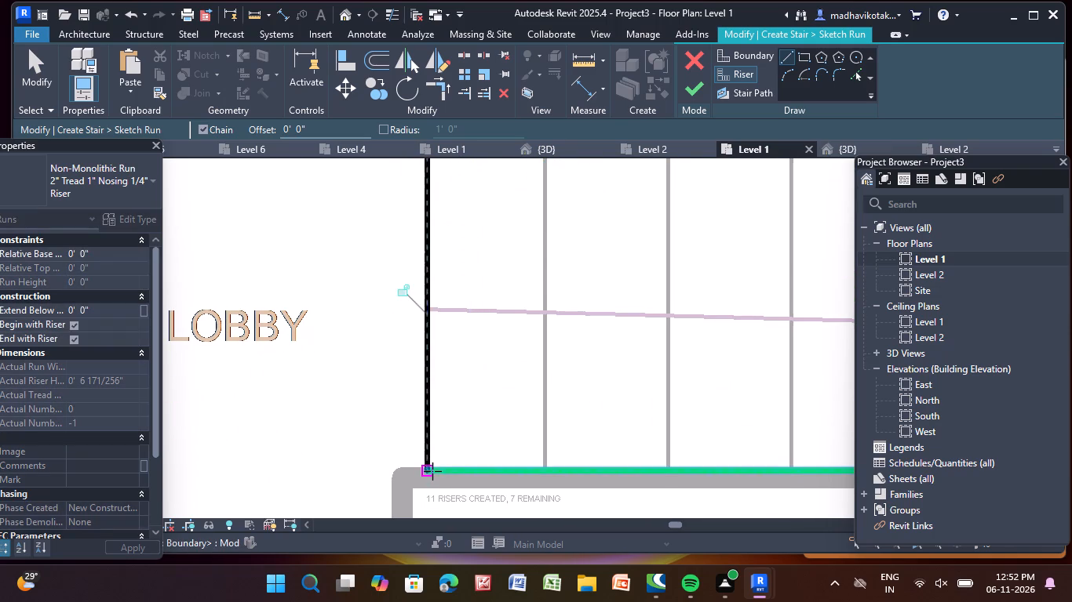
Draw the lower flight's second riser line about 9 1/2" east of the first, about 2'-9 3/4" from the divider to the south wall boundary.
{"action": "scroll", "coordinate": [466, 342], "scroll_direction": "down", "scroll_amount": 2}
{"action": "middle_click_drag", "start_coordinate": [466, 342], "coordinate": [372, 475]}
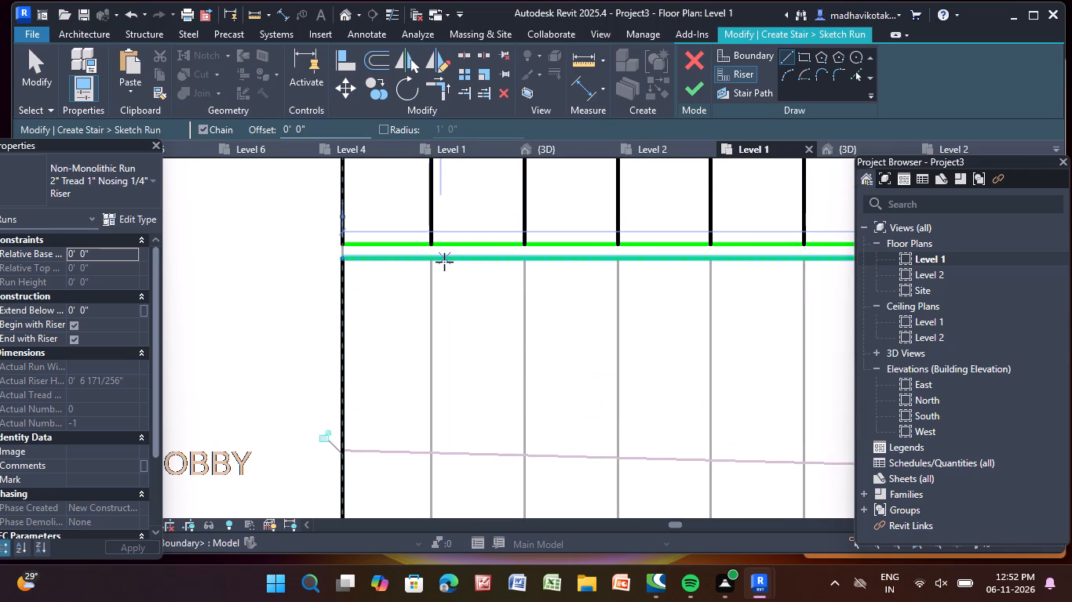
{"action": "scroll", "coordinate": [444, 262], "scroll_direction": "up", "scroll_amount": 7}
{"action": "left_click", "coordinate": [418, 252]}
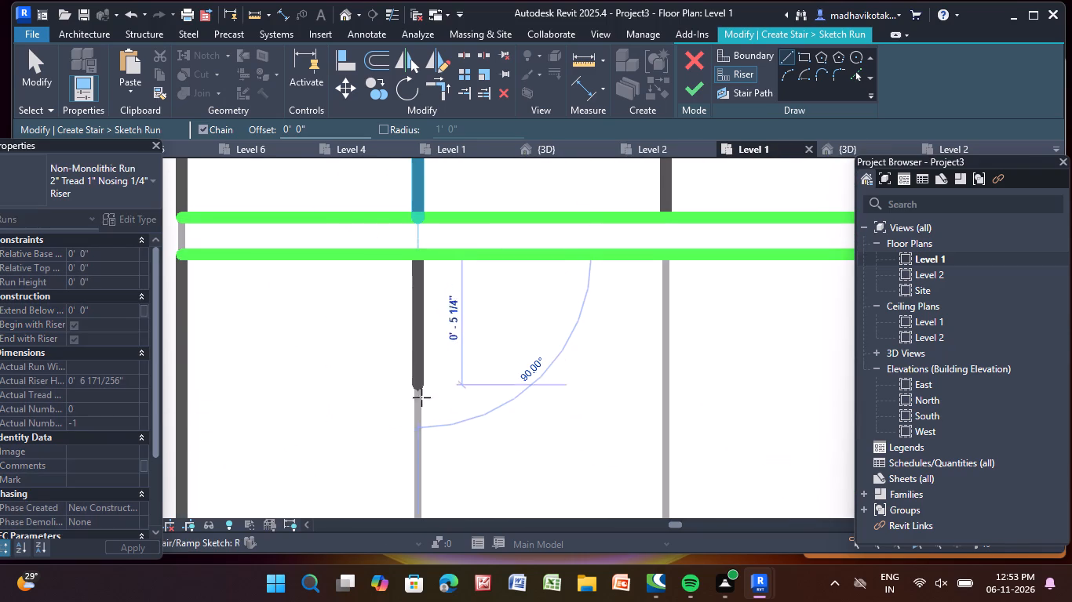
{"action": "scroll", "coordinate": [414, 426], "scroll_direction": "down", "scroll_amount": 4}
{"action": "middle_click_drag", "start_coordinate": [414, 423], "coordinate": [464, 150]}
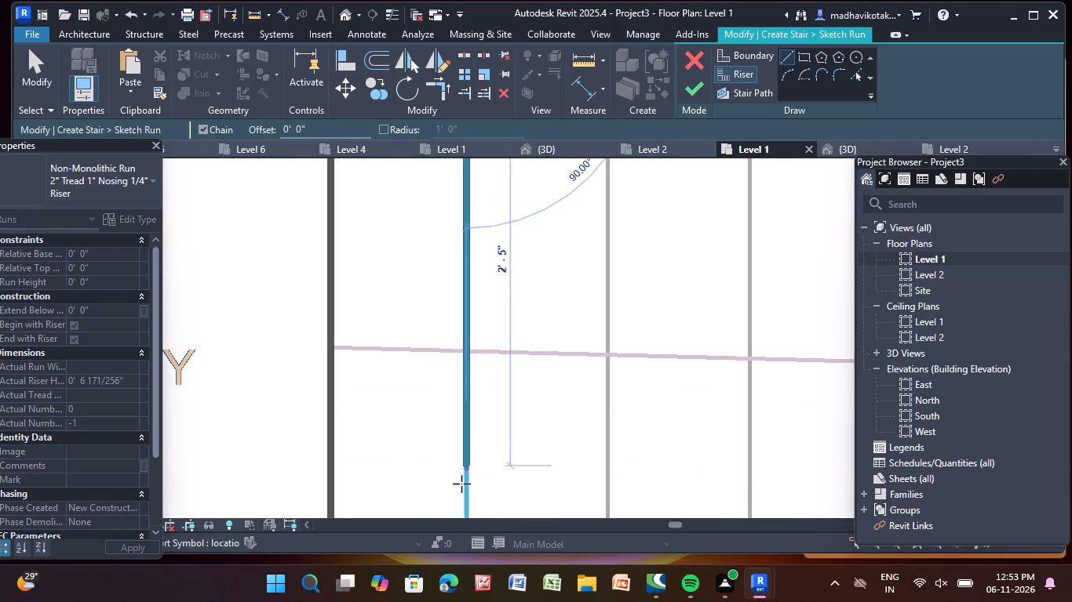
{"action": "scroll", "coordinate": [459, 484], "scroll_direction": "down", "scroll_amount": 4}
{"action": "middle_click_drag", "start_coordinate": [459, 484], "coordinate": [453, 399]}
{"action": "scroll", "coordinate": [454, 430], "scroll_direction": "up", "scroll_amount": 4}
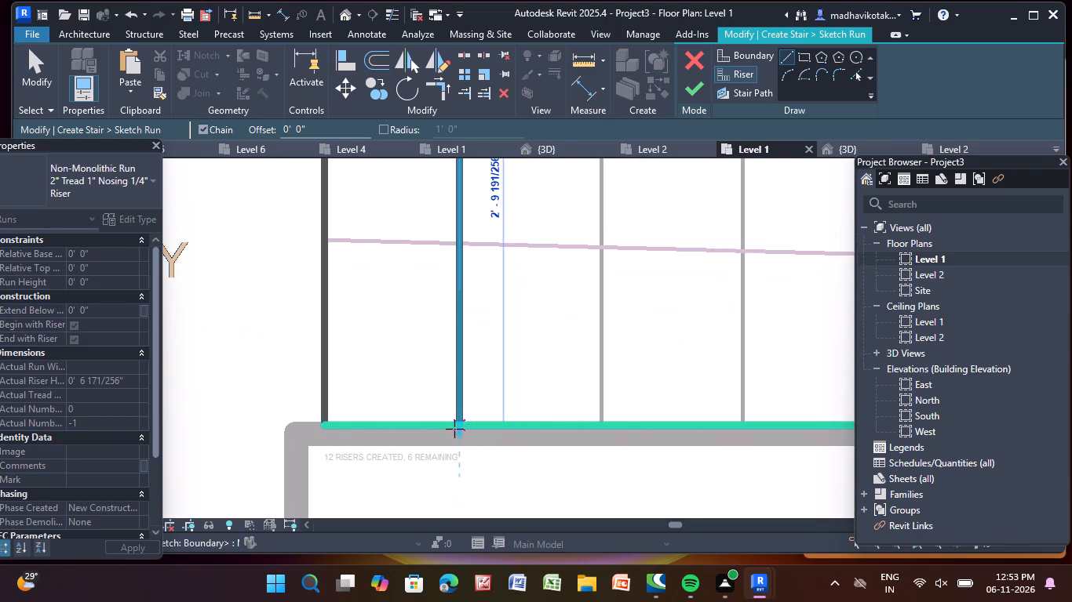
{"action": "left_click", "coordinate": [460, 425]}
Draw the lower flight's third riser line about 10" east of the second, from the divider's lower edge to the south wall boundary.
{"action": "scroll", "coordinate": [485, 376], "scroll_direction": "down", "scroll_amount": 5}
{"action": "middle_click_drag", "start_coordinate": [485, 376], "coordinate": [452, 507]}
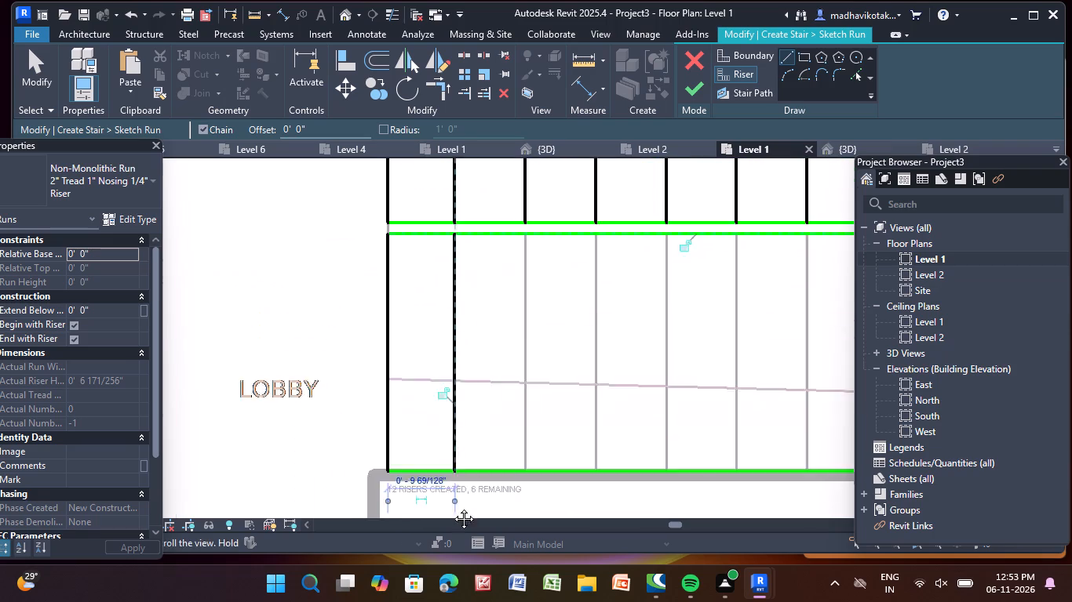
{"action": "middle_click_drag", "start_coordinate": [452, 507], "coordinate": [438, 565]}
{"action": "scroll", "coordinate": [503, 357], "scroll_direction": "up", "scroll_amount": 8}
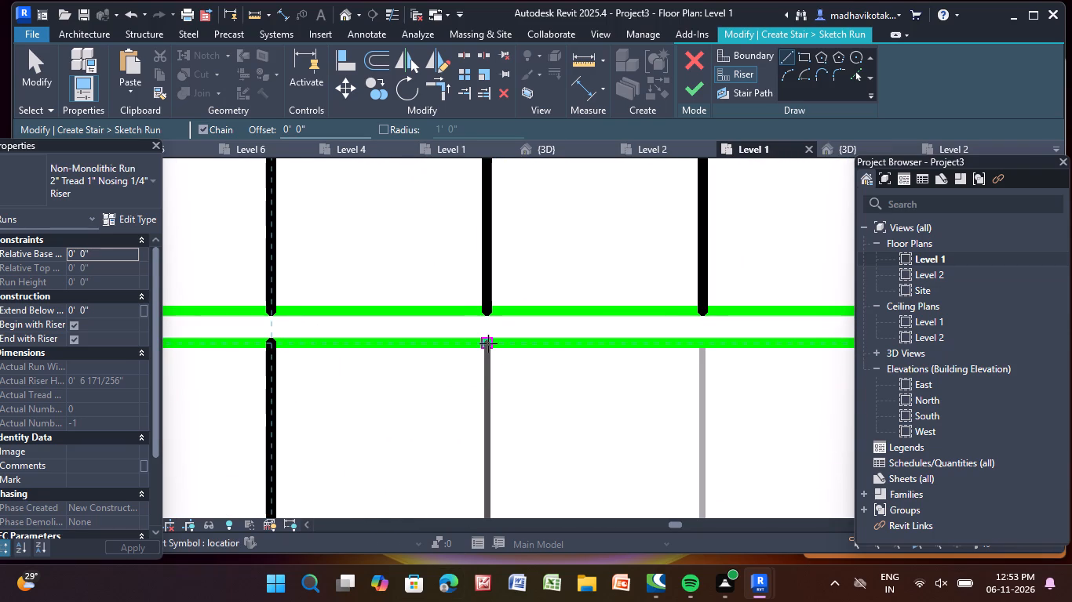
{"action": "left_click", "coordinate": [488, 343]}
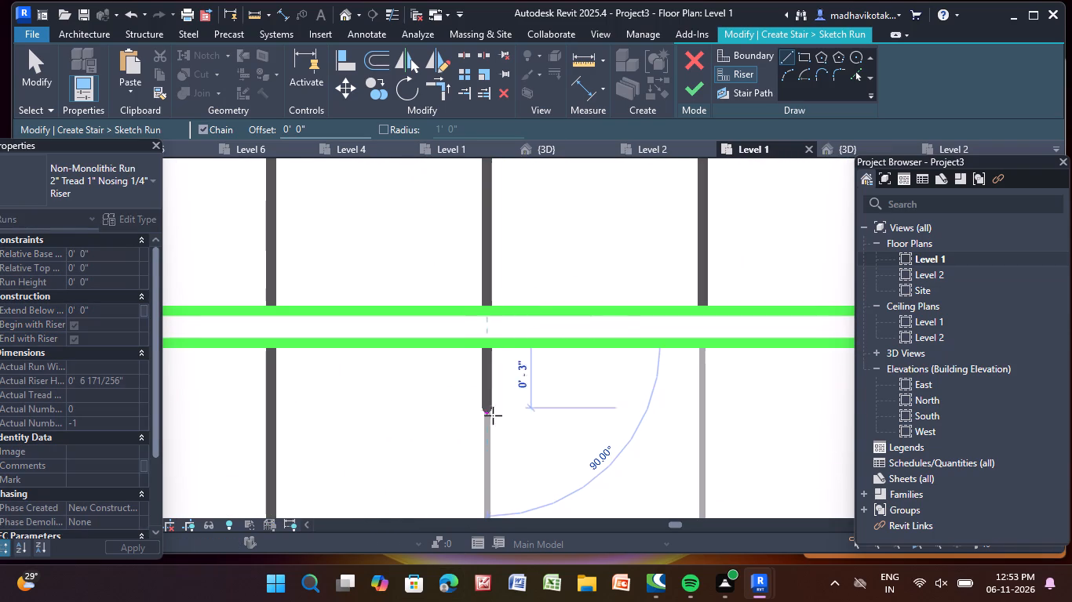
{"action": "scroll", "coordinate": [488, 438], "scroll_direction": "down", "scroll_amount": 5}
{"action": "middle_click_drag", "start_coordinate": [488, 438], "coordinate": [481, 139]}
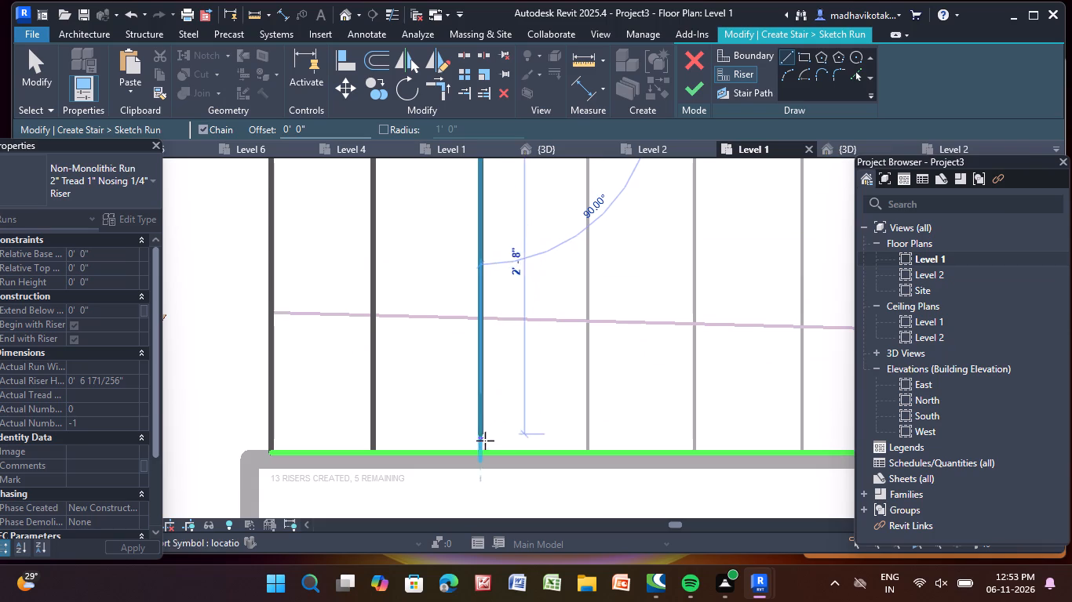
{"action": "left_click", "coordinate": [483, 450]}
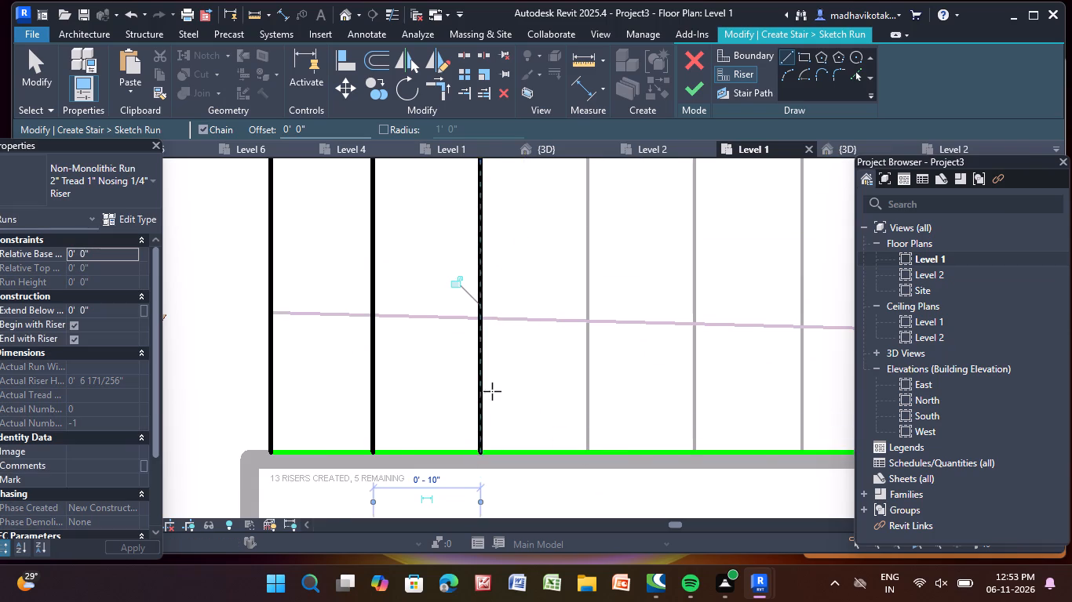
Draw the lower flight's fourth riser line about 10" east of the third, from the divider's lower edge to the south wall boundary.
{"action": "scroll", "coordinate": [493, 391], "scroll_direction": "down", "scroll_amount": 3}
{"action": "middle_click_drag", "start_coordinate": [493, 391], "coordinate": [385, 495]}
{"action": "scroll", "coordinate": [438, 336], "scroll_direction": "up", "scroll_amount": 7}
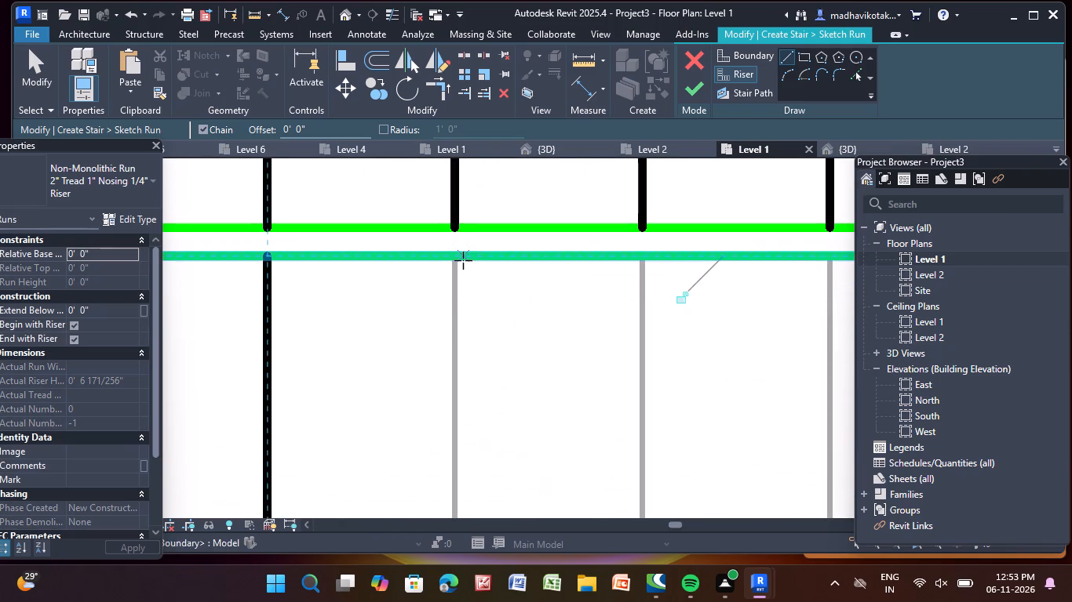
{"action": "left_click", "coordinate": [455, 255]}
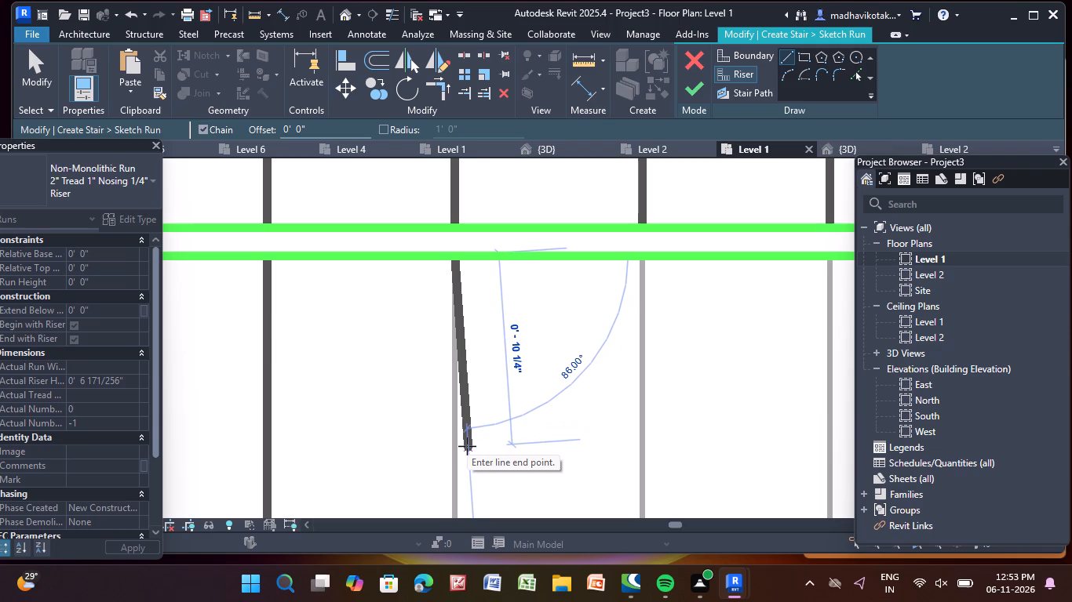
{"action": "scroll", "coordinate": [451, 531], "scroll_direction": "down", "scroll_amount": 1}
{"action": "middle_click_drag", "start_coordinate": [433, 394], "coordinate": [432, 110]}
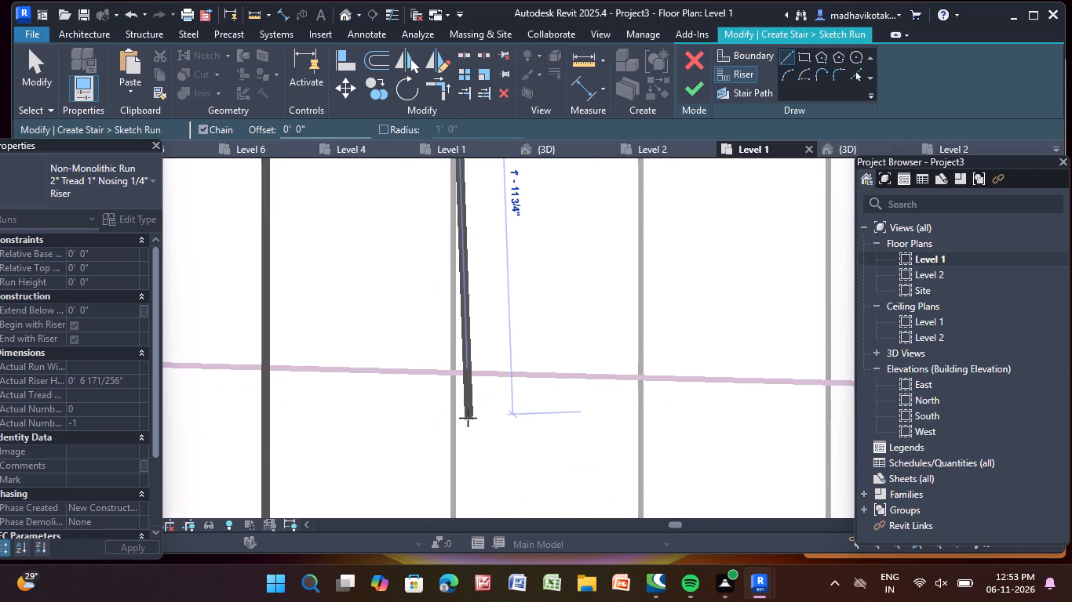
{"action": "scroll", "coordinate": [465, 419], "scroll_direction": "down", "scroll_amount": 3}
{"action": "middle_click_drag", "start_coordinate": [467, 417], "coordinate": [416, 139]}
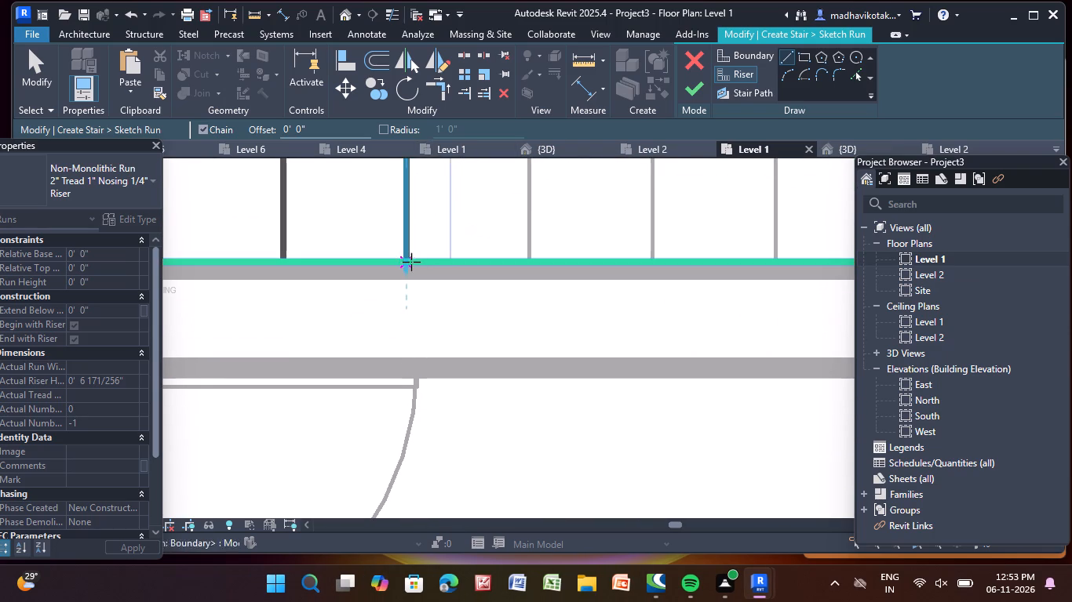
{"action": "left_click", "coordinate": [409, 262]}
Draw the lower flight's fifth riser line about 10" east of the fourth, from the divider's lower edge to the south wall boundary.
{"action": "scroll", "coordinate": [418, 255], "scroll_direction": "down", "scroll_amount": 4}
{"action": "middle_click_drag", "start_coordinate": [420, 256], "coordinate": [414, 435]}
{"action": "scroll", "coordinate": [460, 222], "scroll_direction": "up", "scroll_amount": 2}
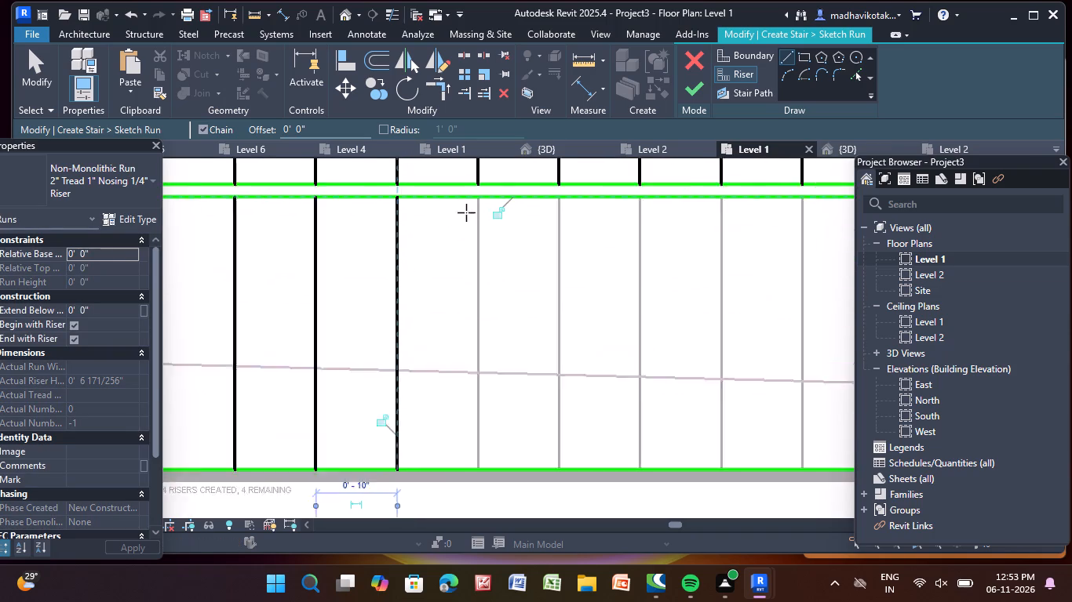
{"action": "left_click", "coordinate": [479, 193]}
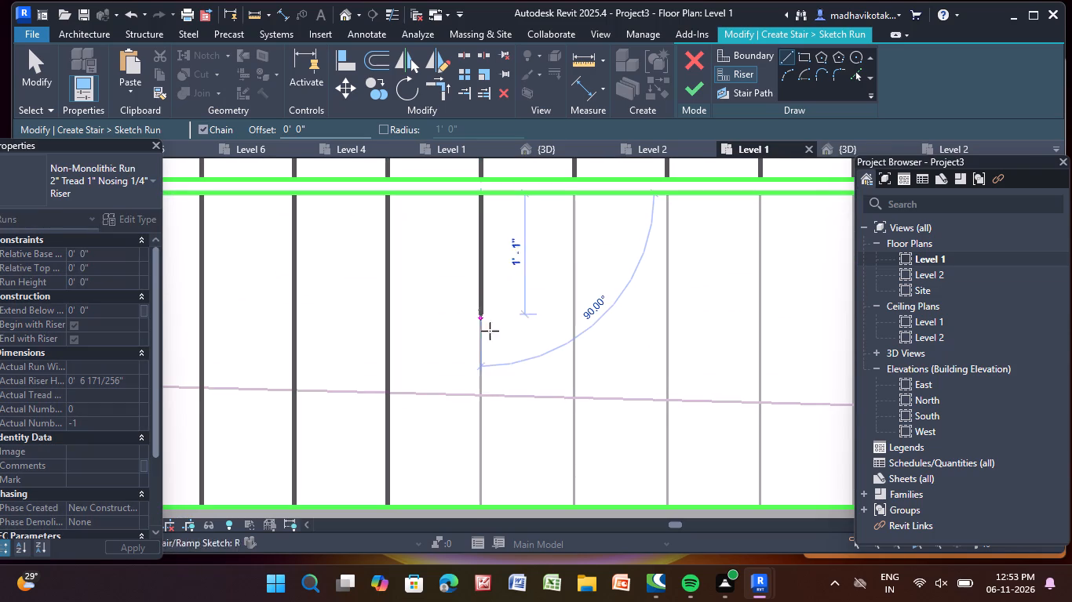
{"action": "middle_click_drag", "start_coordinate": [488, 409], "coordinate": [489, 265]}
{"action": "left_click", "coordinate": [482, 359]}
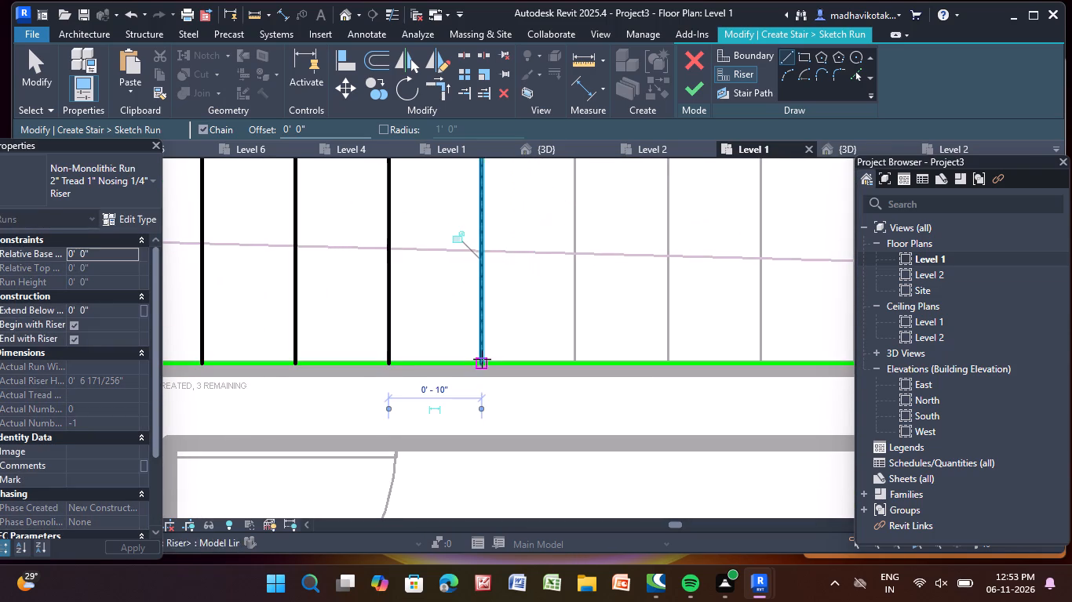
Draw the lower flight's sixth riser line about 10" east of the fifth, from the divider's lower edge to the south wall boundary.
{"action": "scroll", "coordinate": [489, 349], "scroll_direction": "up", "scroll_amount": 1}
{"action": "scroll", "coordinate": [489, 349], "scroll_direction": "down", "scroll_amount": 4}
{"action": "middle_click_drag", "start_coordinate": [489, 349], "coordinate": [396, 486]}
{"action": "scroll", "coordinate": [419, 325], "scroll_direction": "up", "scroll_amount": 7}
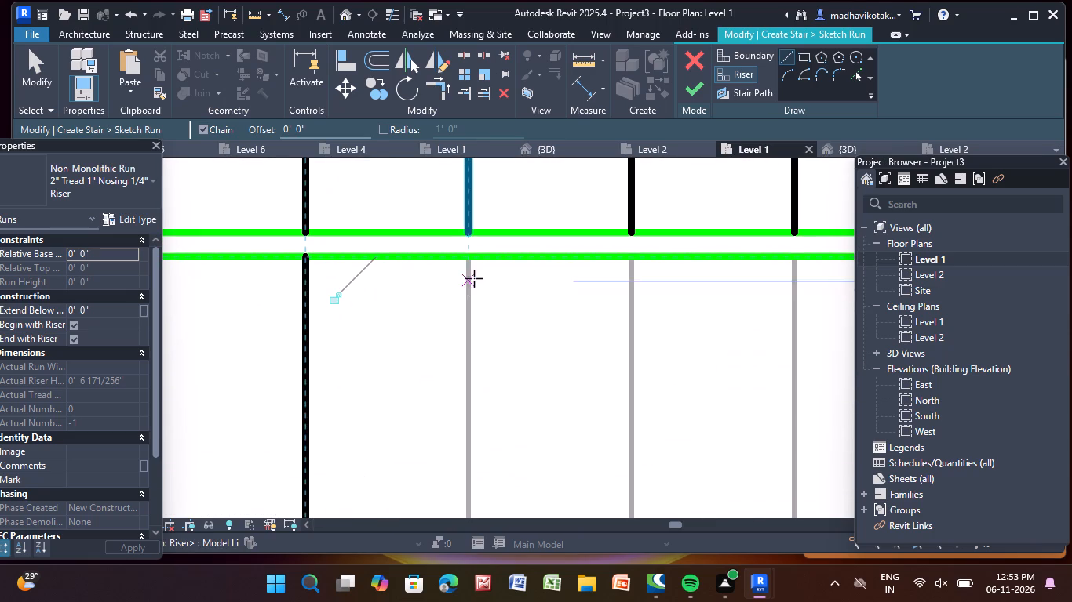
{"action": "left_click", "coordinate": [471, 253]}
{"action": "scroll", "coordinate": [501, 451], "scroll_direction": "down", "scroll_amount": 4}
{"action": "middle_click_drag", "start_coordinate": [500, 451], "coordinate": [501, 441]}
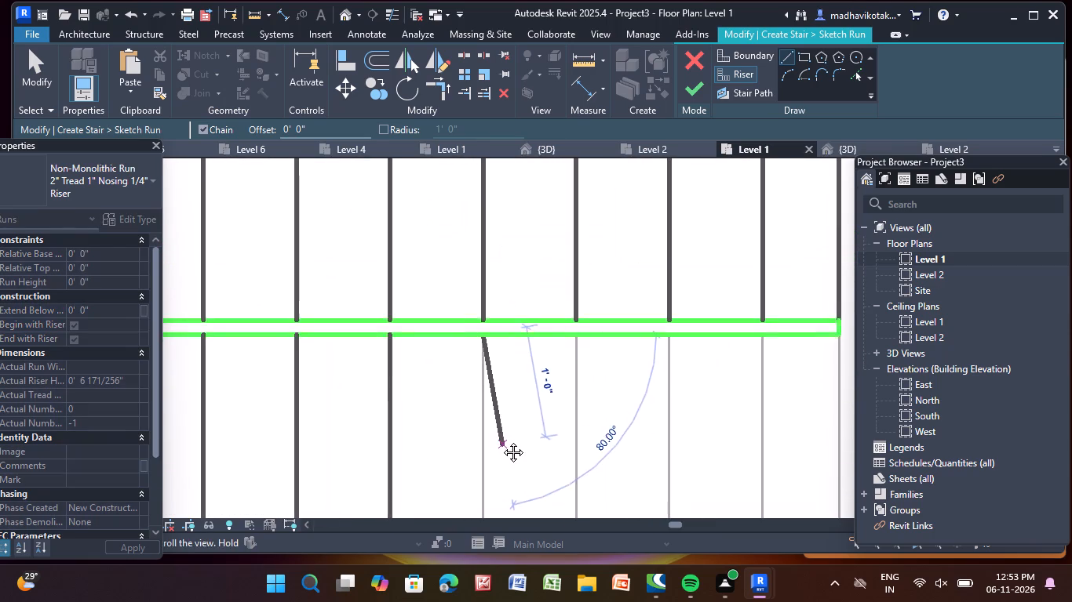
{"action": "middle_click_drag", "start_coordinate": [501, 441], "coordinate": [433, 228]}
{"action": "left_click", "coordinate": [413, 434]}
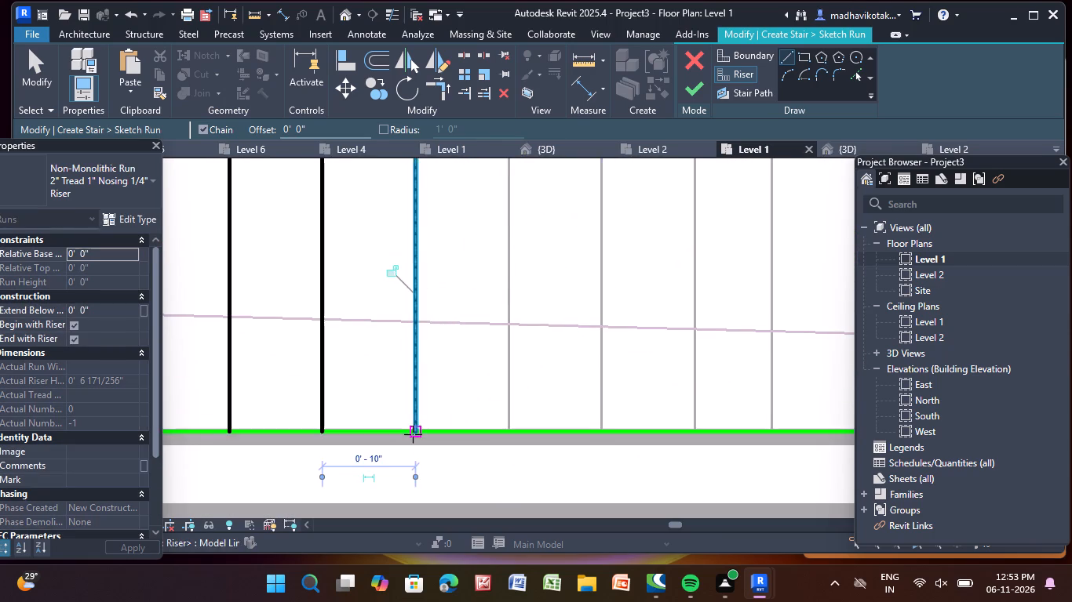
Draw the lower flight's seventh riser line over the next CAD tread line, from the divider's lower edge to the south wall boundary.
{"action": "middle_click_drag", "start_coordinate": [413, 433], "coordinate": [358, 518]}
{"action": "left_click", "coordinate": [455, 197]}
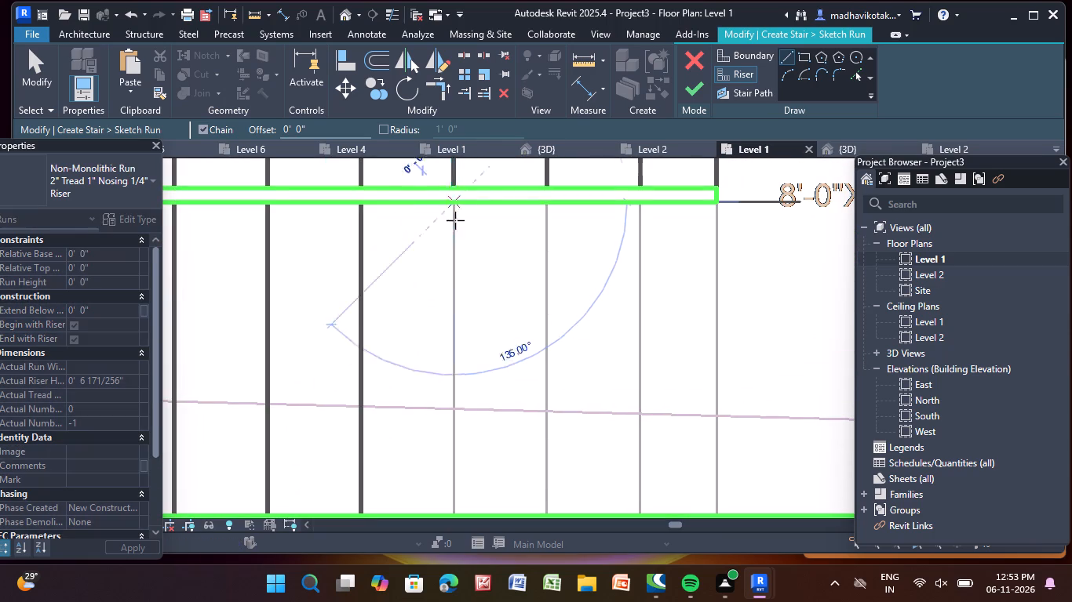
{"action": "middle_click_drag", "start_coordinate": [432, 408], "coordinate": [425, 335]}
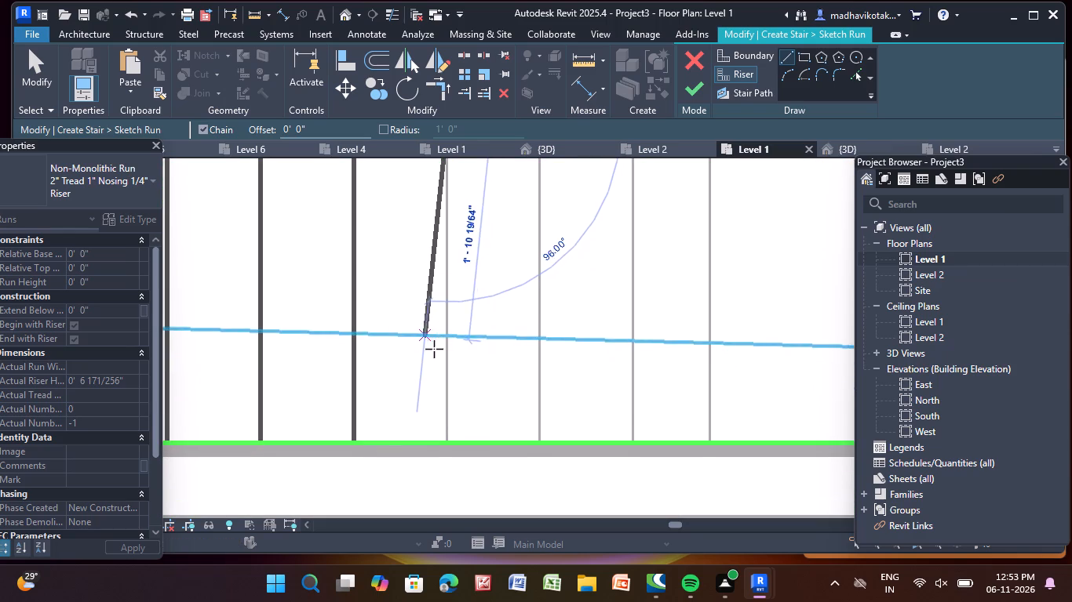
{"action": "left_click", "coordinate": [453, 446]}
Draw the lower flight's eighth riser line about 10" east of the seventh, from the divider's lower edge to the south wall boundary.
{"action": "middle_click_drag", "start_coordinate": [498, 363], "coordinate": [435, 467]}
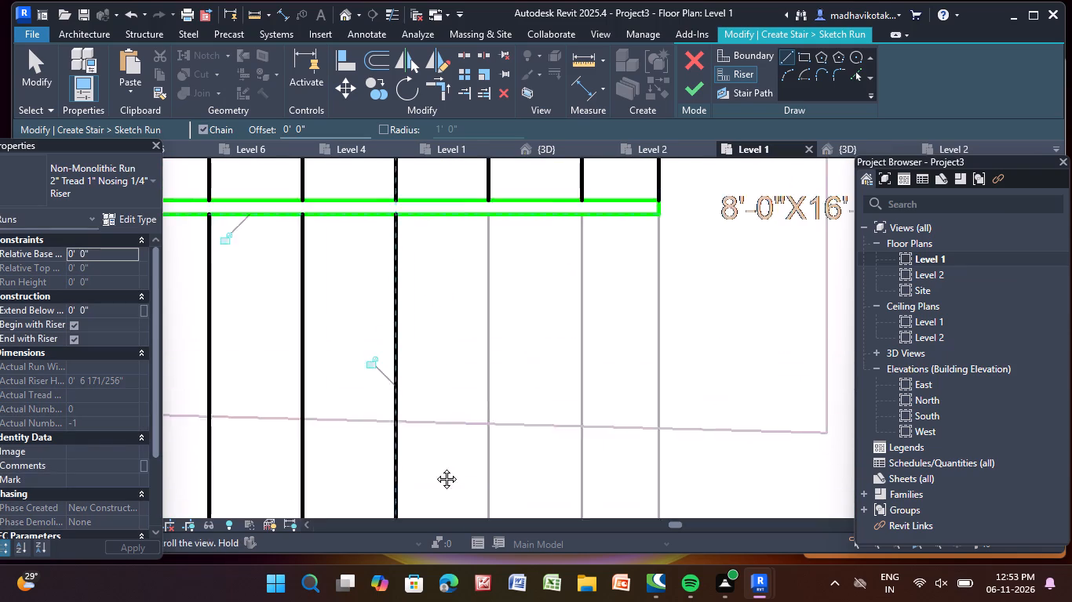
{"action": "middle_click_drag", "start_coordinate": [435, 467], "coordinate": [434, 468]}
{"action": "left_click", "coordinate": [477, 237]}
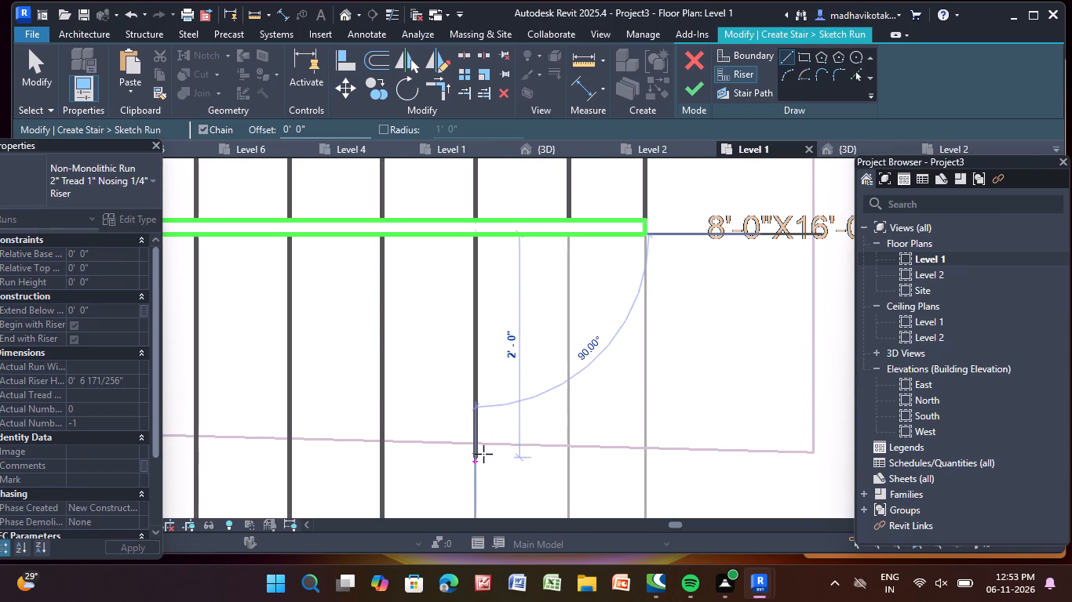
{"action": "middle_click_drag", "start_coordinate": [483, 455], "coordinate": [465, 342]}
{"action": "scroll", "coordinate": [465, 342], "scroll_direction": "up", "scroll_amount": 1}
{"action": "left_click", "coordinate": [456, 452]}
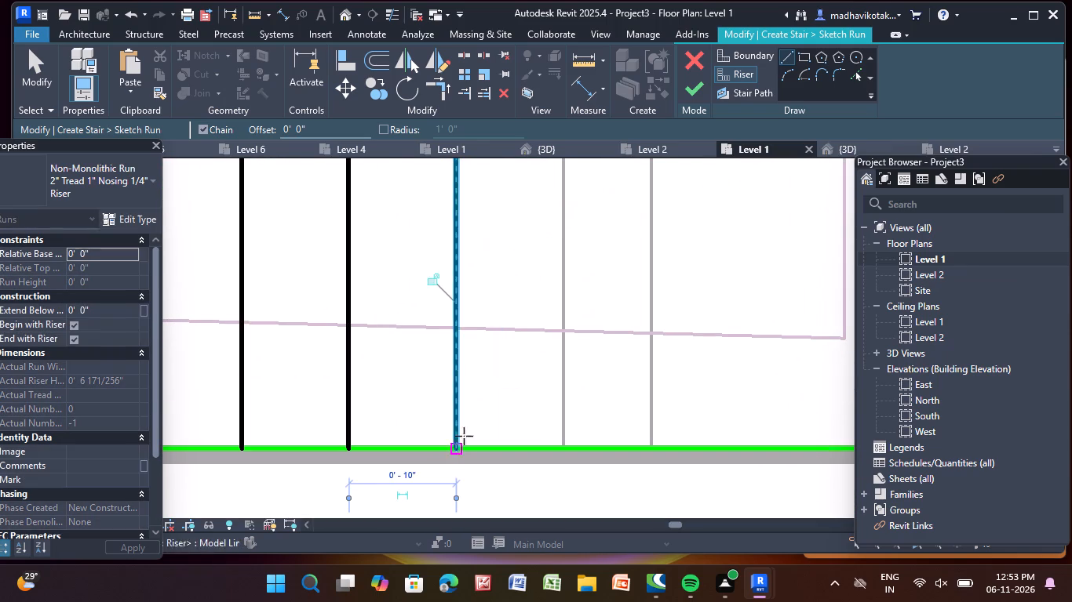
Draw the lower flight's ninth riser line about 10" east of the eighth, from the divider's lower edge to the south wall boundary.
{"action": "middle_click_drag", "start_coordinate": [487, 395], "coordinate": [379, 498]}
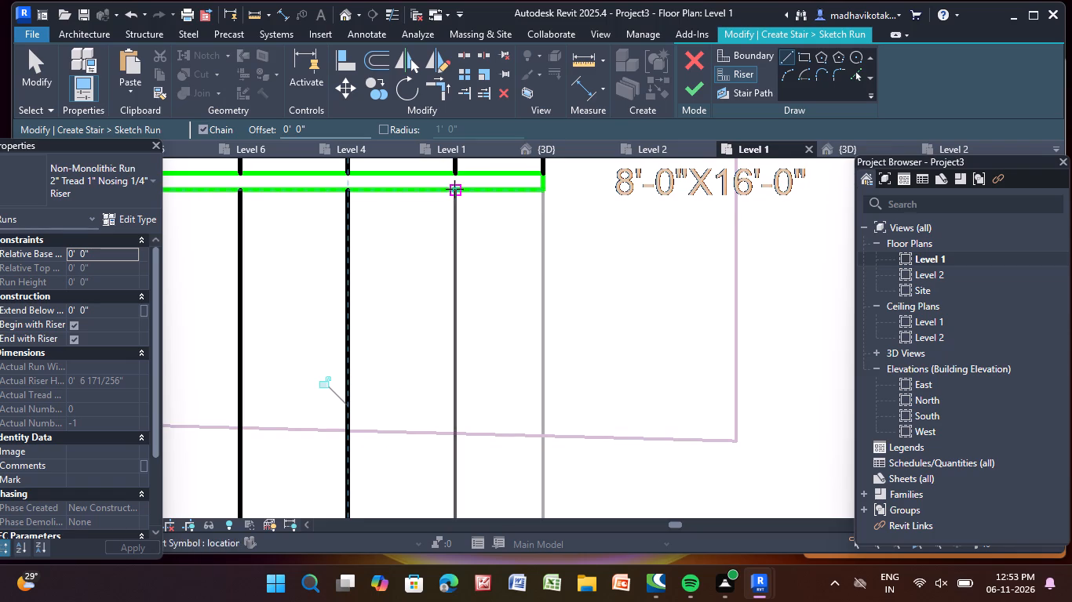
{"action": "left_click", "coordinate": [454, 189]}
{"action": "middle_click_drag", "start_coordinate": [459, 416], "coordinate": [450, 293]}
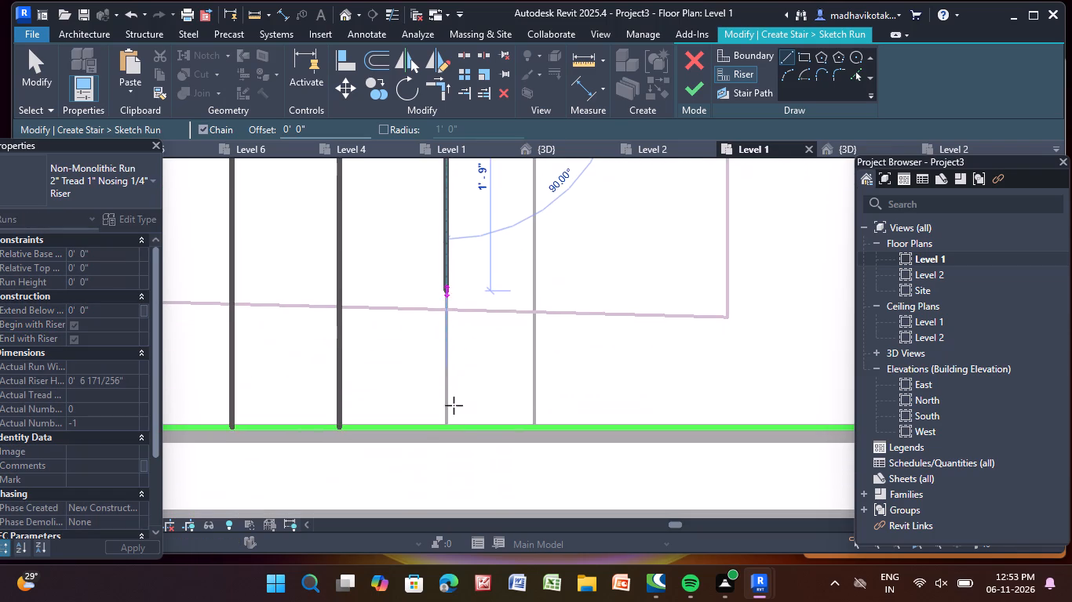
{"action": "left_click", "coordinate": [450, 433]}
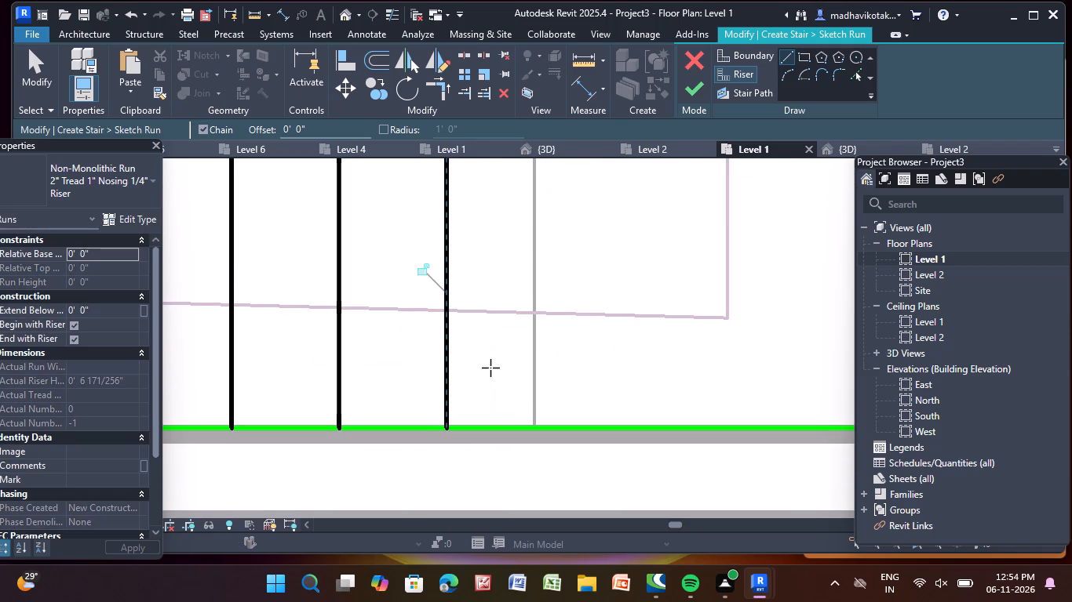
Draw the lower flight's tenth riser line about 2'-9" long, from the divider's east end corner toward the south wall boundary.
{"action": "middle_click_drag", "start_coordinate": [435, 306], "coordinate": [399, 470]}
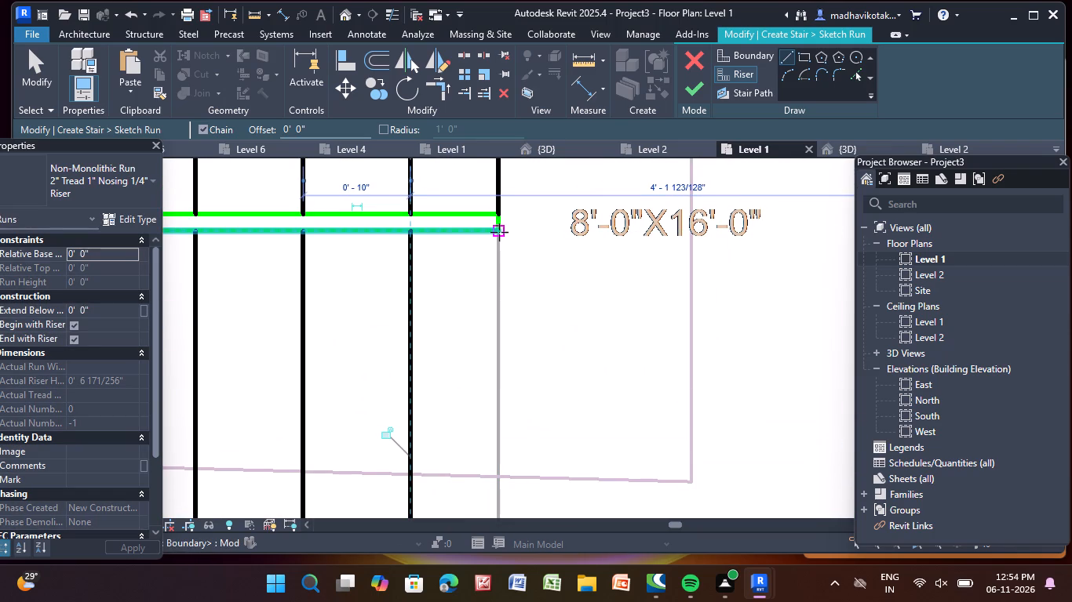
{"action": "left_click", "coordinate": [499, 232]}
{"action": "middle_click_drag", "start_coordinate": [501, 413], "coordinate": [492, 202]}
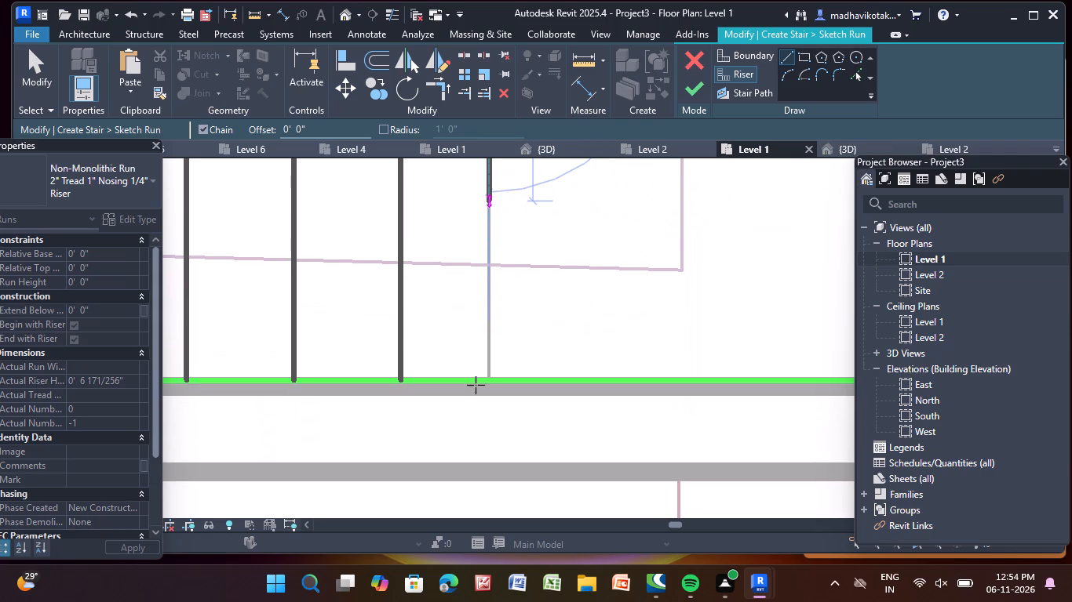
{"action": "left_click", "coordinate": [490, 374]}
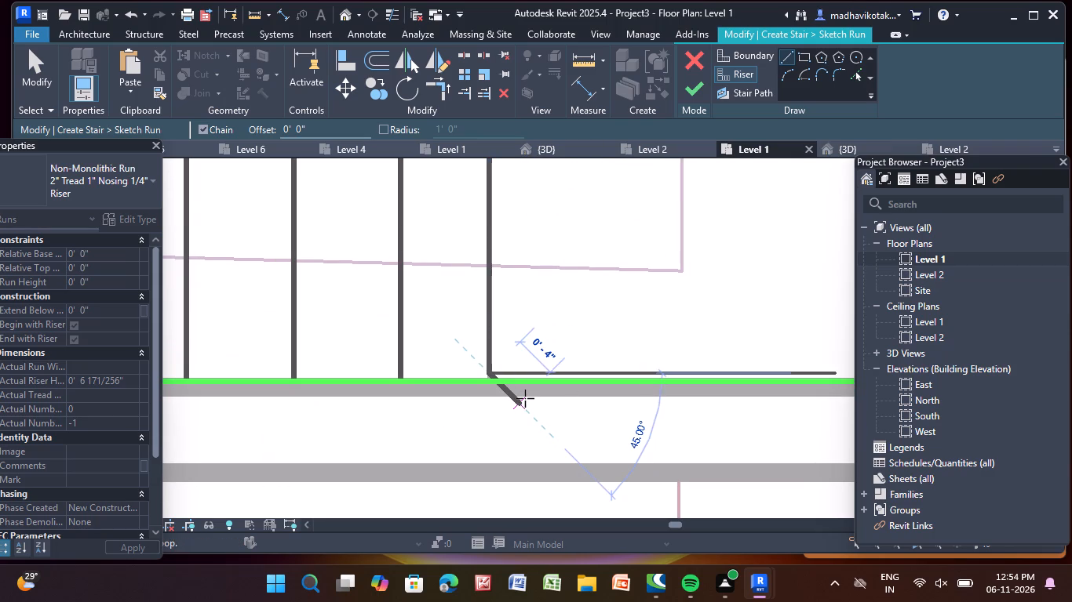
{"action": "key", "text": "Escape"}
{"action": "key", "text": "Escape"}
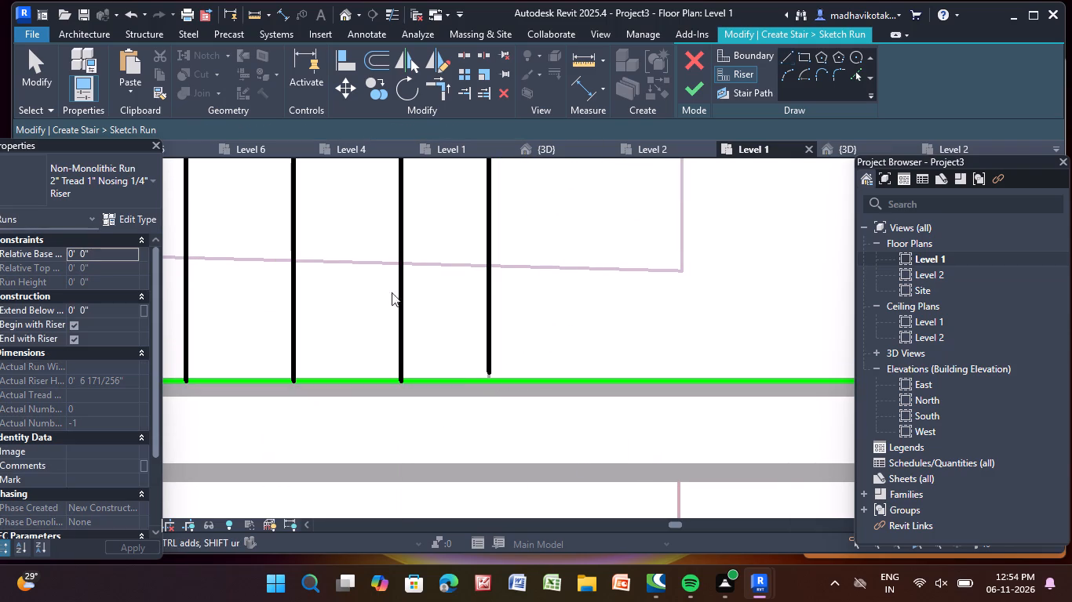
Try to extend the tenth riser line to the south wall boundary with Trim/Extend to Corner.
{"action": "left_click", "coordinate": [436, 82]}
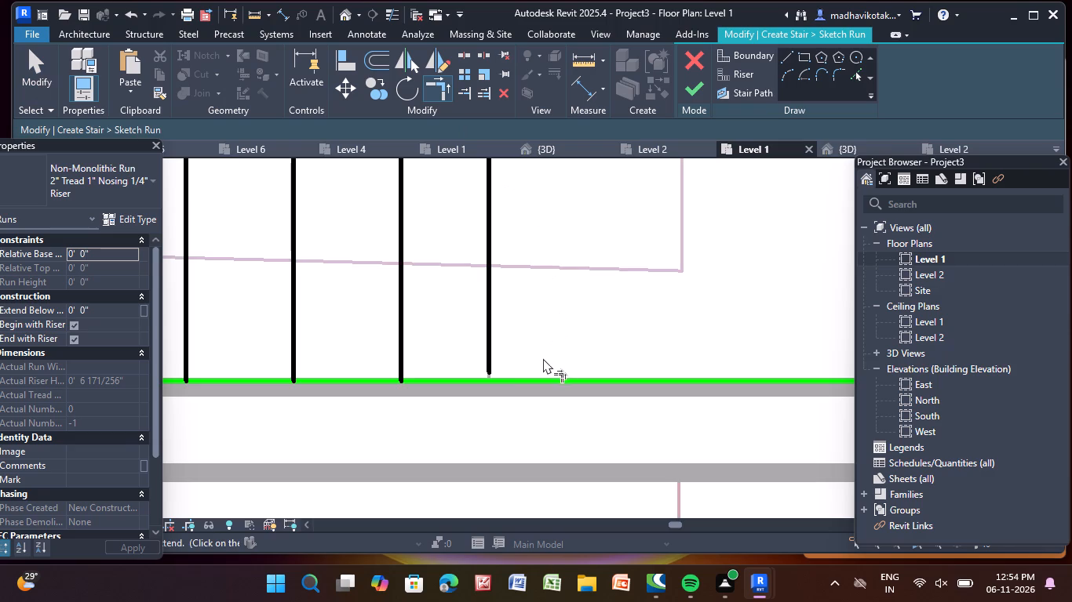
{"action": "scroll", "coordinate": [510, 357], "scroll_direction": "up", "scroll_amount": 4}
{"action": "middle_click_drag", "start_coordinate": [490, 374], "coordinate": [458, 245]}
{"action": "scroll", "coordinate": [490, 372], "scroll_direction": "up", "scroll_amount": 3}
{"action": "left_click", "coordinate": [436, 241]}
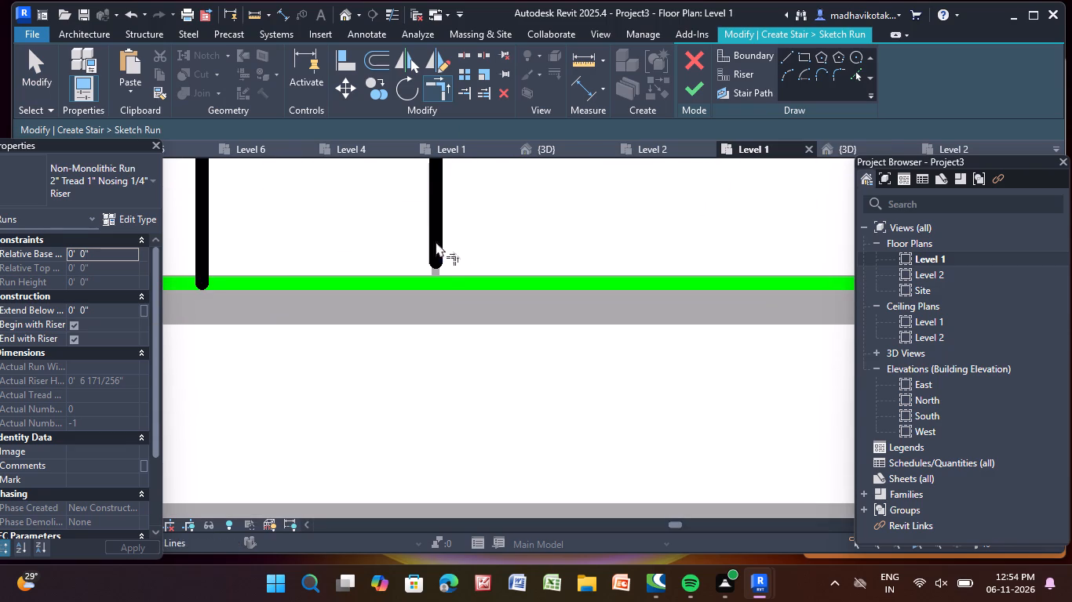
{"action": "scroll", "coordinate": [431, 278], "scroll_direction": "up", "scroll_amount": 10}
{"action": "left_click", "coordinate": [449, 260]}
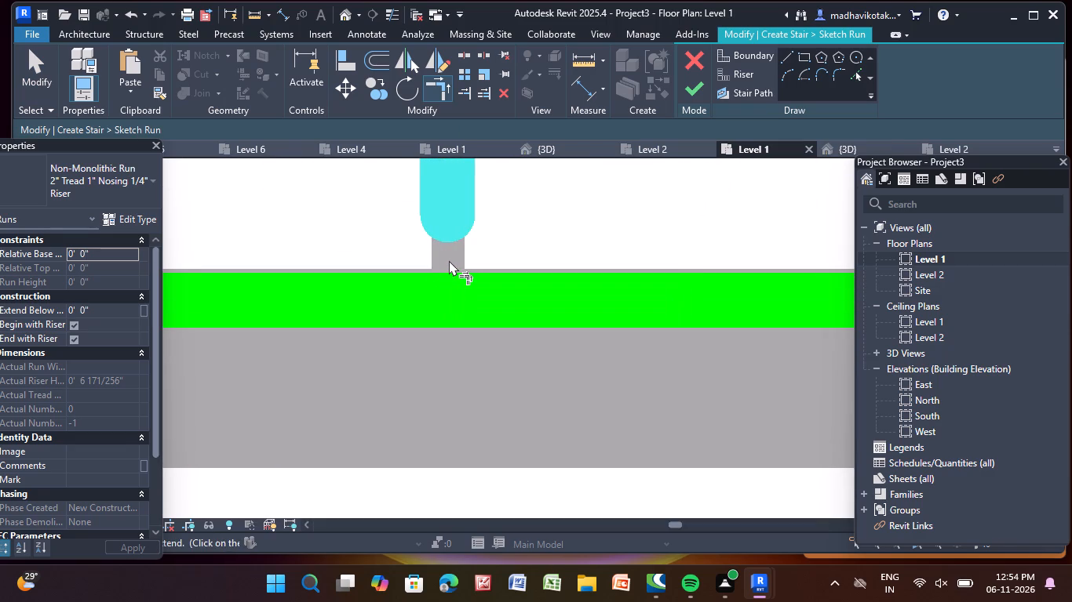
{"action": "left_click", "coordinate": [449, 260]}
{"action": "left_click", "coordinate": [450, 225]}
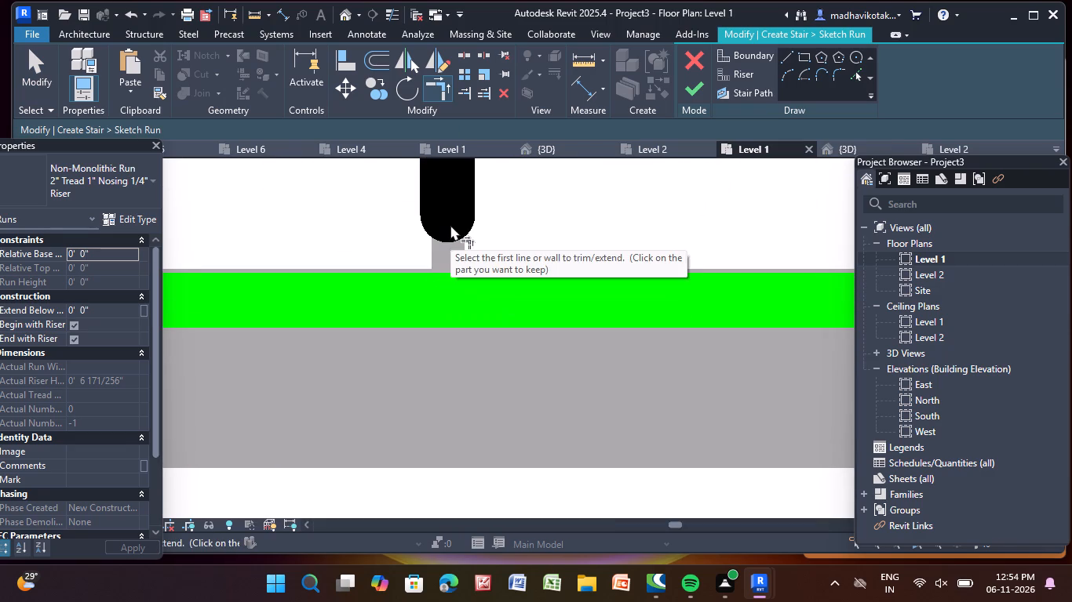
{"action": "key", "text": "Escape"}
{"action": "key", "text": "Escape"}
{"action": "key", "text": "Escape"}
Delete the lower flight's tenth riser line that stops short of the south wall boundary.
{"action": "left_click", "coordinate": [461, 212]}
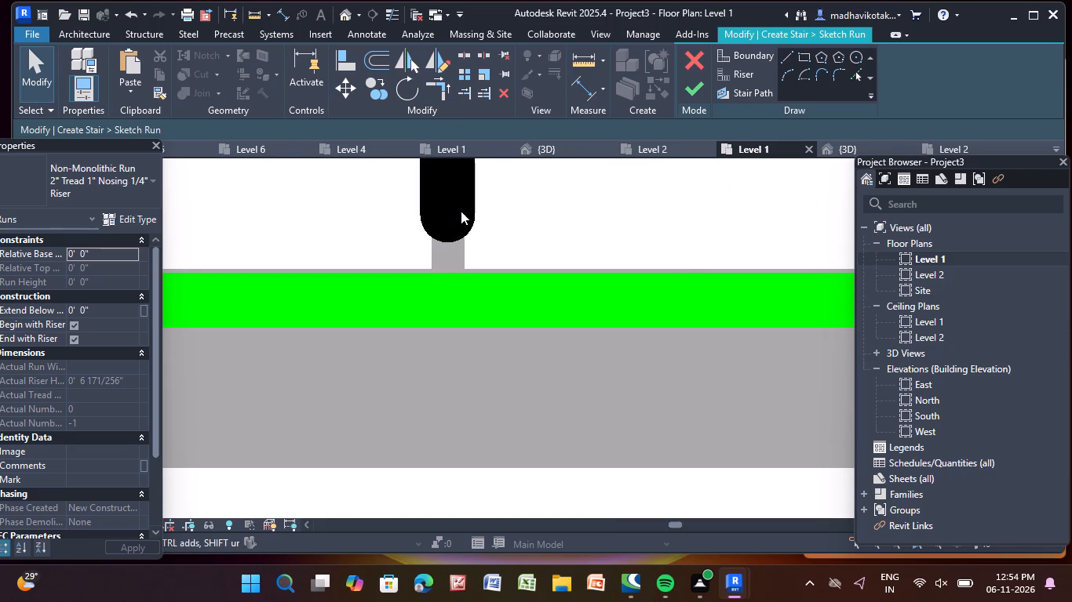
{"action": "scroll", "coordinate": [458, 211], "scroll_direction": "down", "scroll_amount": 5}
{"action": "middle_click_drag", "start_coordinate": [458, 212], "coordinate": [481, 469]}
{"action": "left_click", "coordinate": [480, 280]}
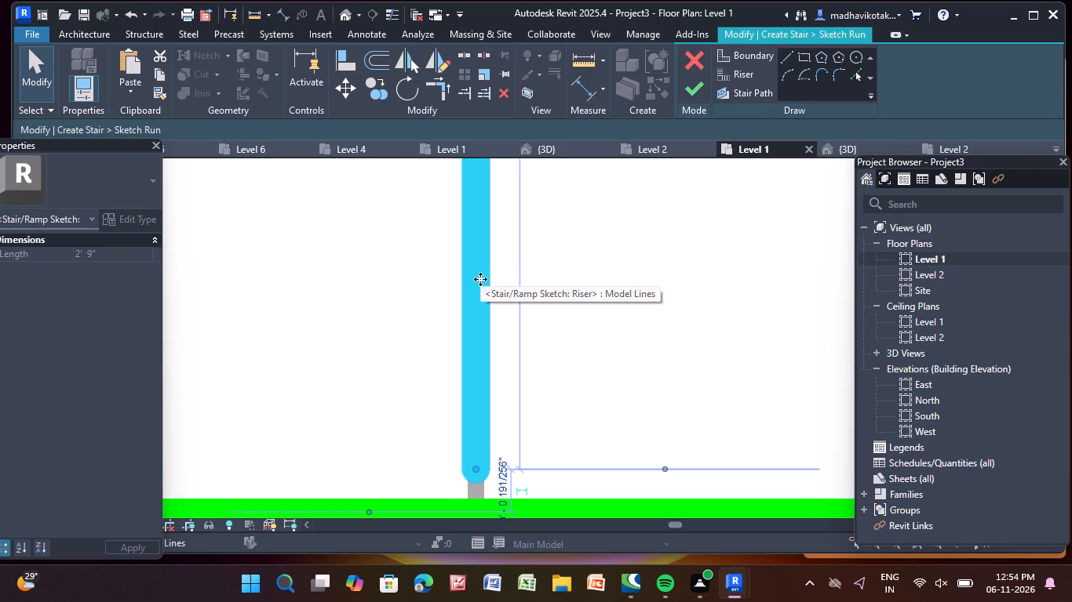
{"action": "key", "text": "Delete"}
Draw the lower flight's tenth riser line about 8 1/4" east of the ninth, from the divider's end corner to the south wall boundary.
{"action": "scroll", "coordinate": [482, 274], "scroll_direction": "down", "scroll_amount": 10}
{"action": "middle_click_drag", "start_coordinate": [503, 265], "coordinate": [536, 471]}
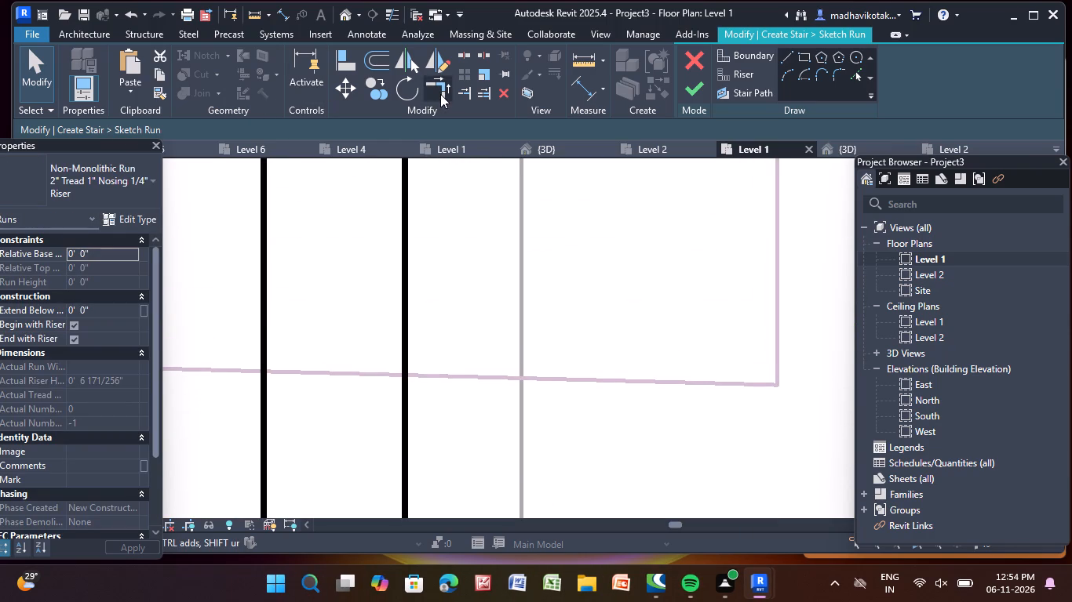
{"action": "left_click", "coordinate": [743, 75]}
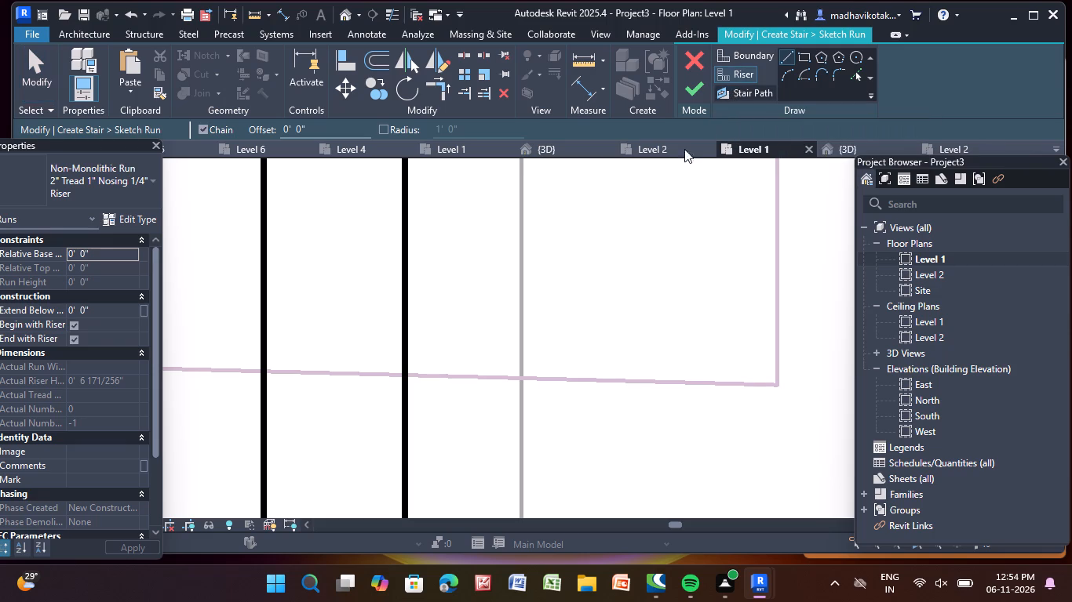
{"action": "scroll", "coordinate": [634, 218], "scroll_direction": "down", "scroll_amount": 7}
{"action": "middle_click_drag", "start_coordinate": [625, 245], "coordinate": [614, 349]}
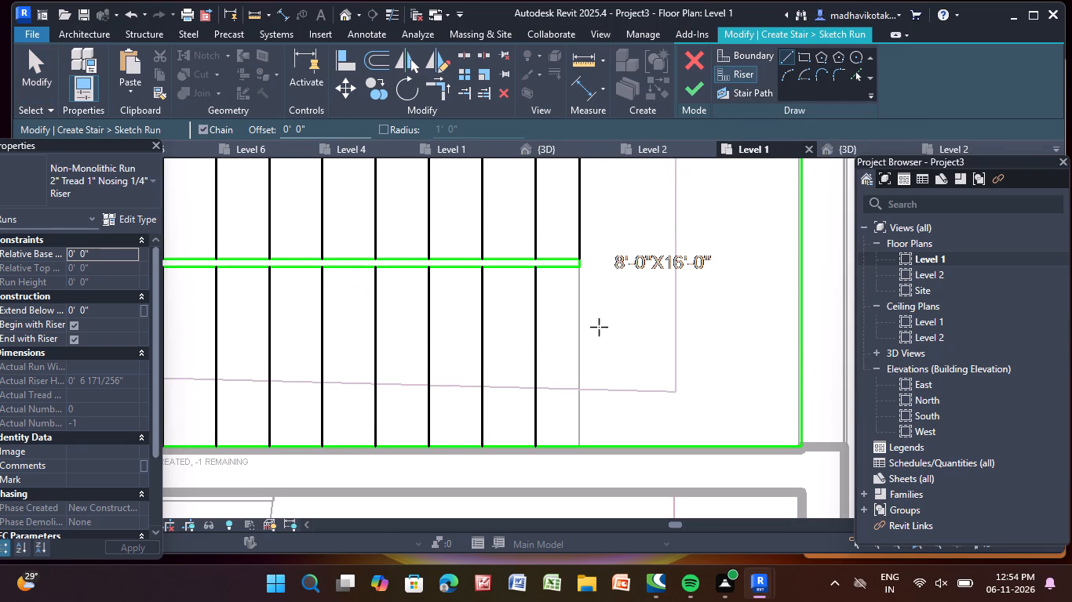
{"action": "scroll", "coordinate": [578, 323], "scroll_direction": "up", "scroll_amount": 12}
{"action": "left_click", "coordinate": [578, 248]}
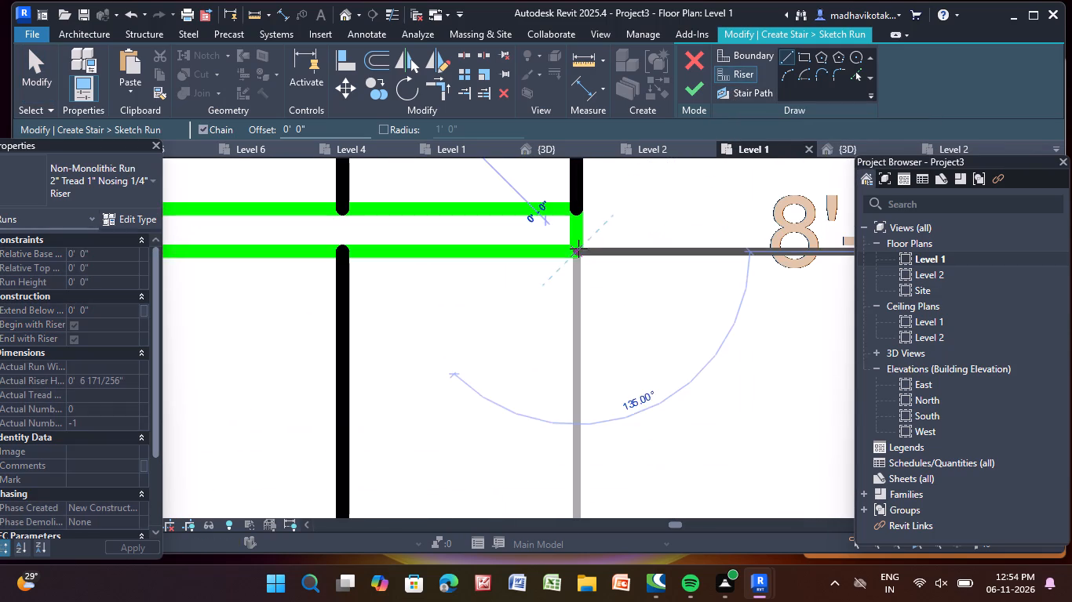
{"action": "scroll", "coordinate": [574, 499], "scroll_direction": "down", "scroll_amount": 3}
{"action": "middle_click_drag", "start_coordinate": [564, 477], "coordinate": [585, 43]}
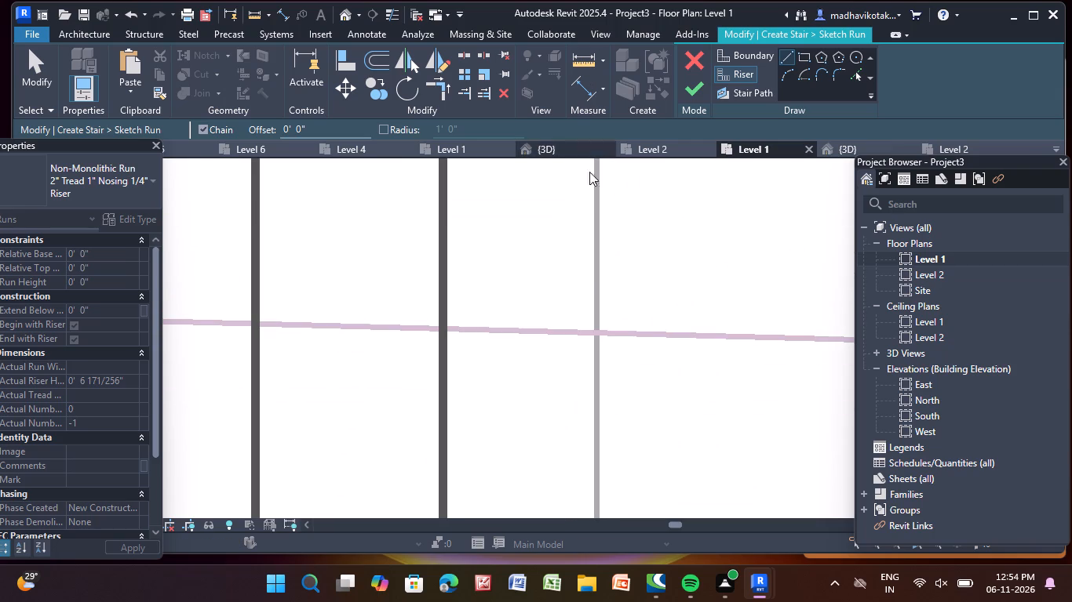
{"action": "scroll", "coordinate": [602, 460], "scroll_direction": "down", "scroll_amount": 3}
{"action": "middle_click_drag", "start_coordinate": [602, 459], "coordinate": [611, 184]}
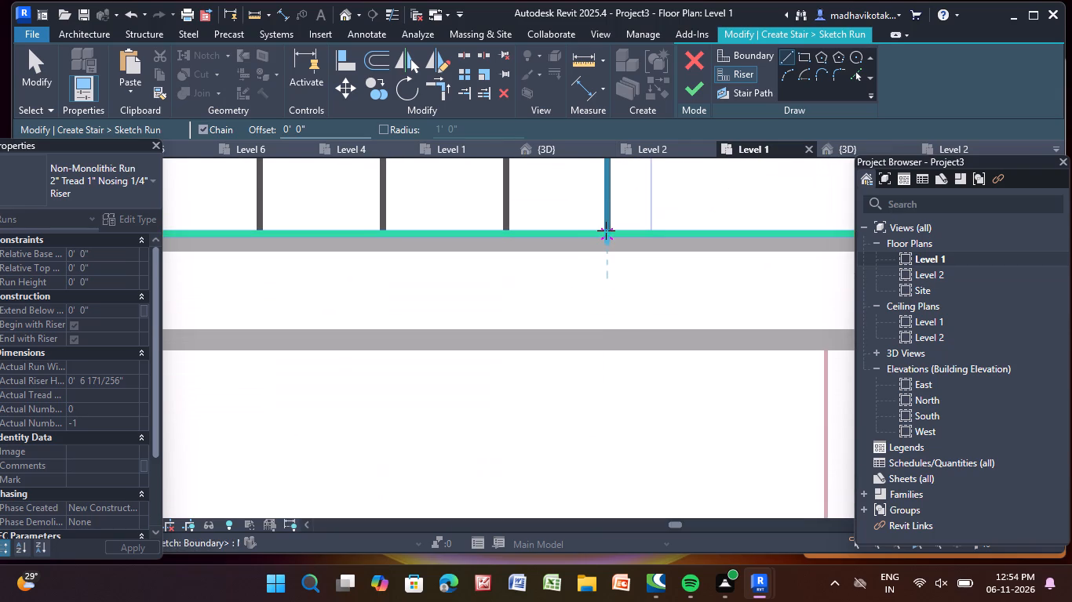
{"action": "left_click", "coordinate": [606, 230]}
{"action": "scroll", "coordinate": [661, 252], "scroll_direction": "down", "scroll_amount": 7}
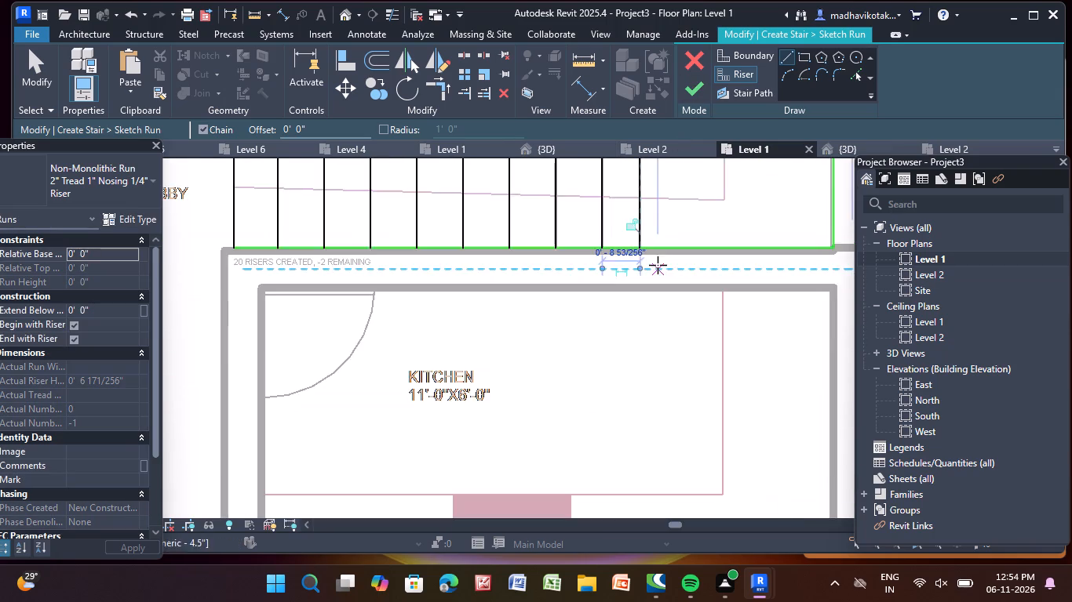
{"action": "scroll", "coordinate": [658, 265], "scroll_direction": "down", "scroll_amount": 7}
{"action": "middle_click_drag", "start_coordinate": [622, 339], "coordinate": [531, 543]}
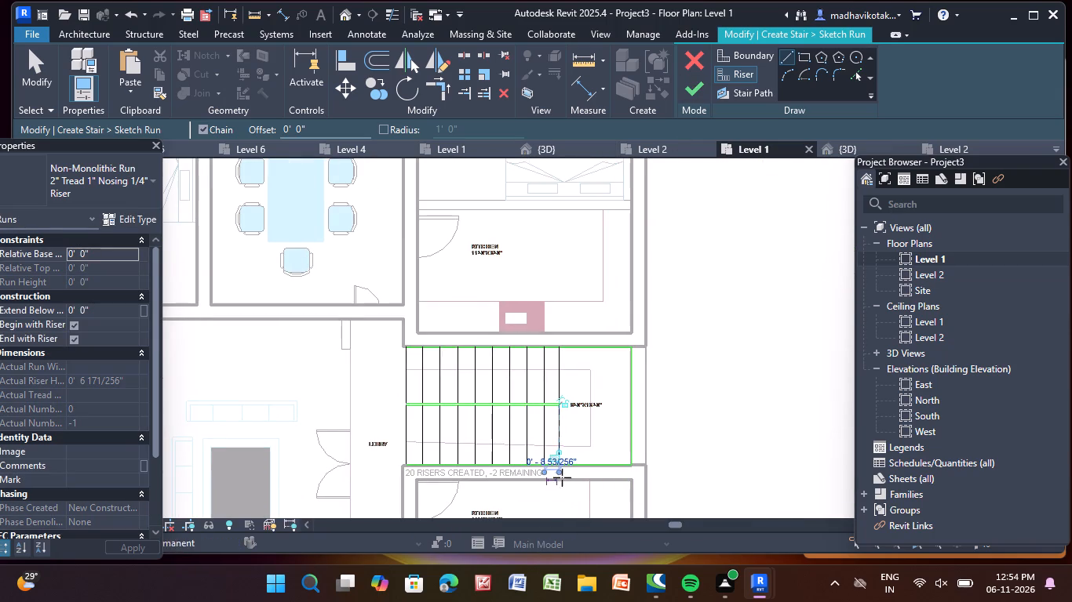
{"action": "key", "text": "Escape"}
{"action": "scroll", "coordinate": [554, 409], "scroll_direction": "up", "scroll_amount": 5}
{"action": "key", "text": "Escape"}
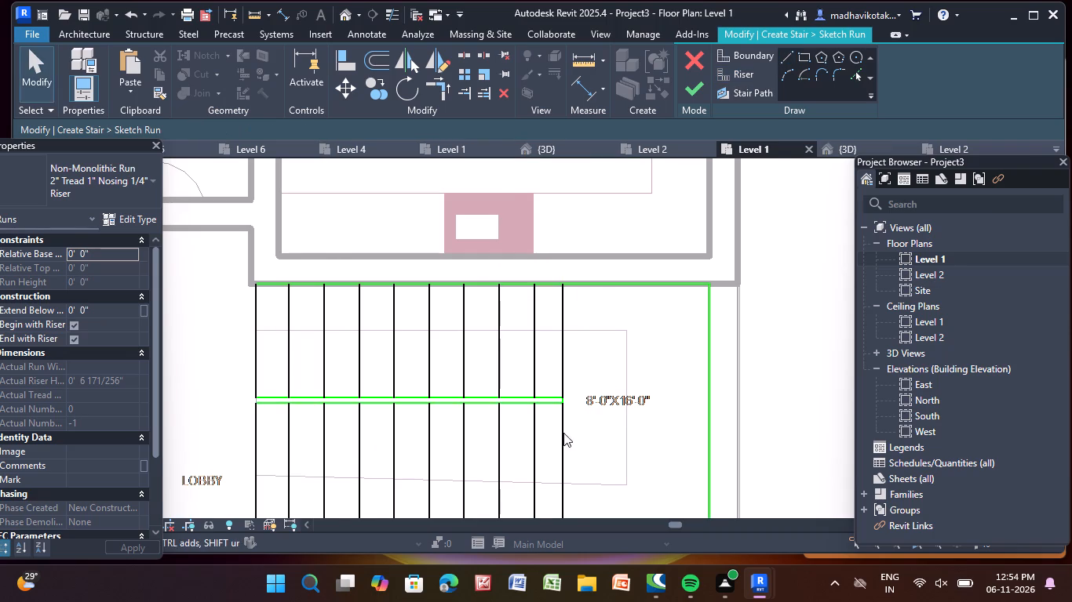
Draw the stair path from the upper flight's west end across to the landing, south, and back west about 1'-6" from the south wall boundary.
{"action": "scroll", "coordinate": [495, 443], "scroll_direction": "up", "scroll_amount": 1}
{"action": "middle_click_drag", "start_coordinate": [483, 412], "coordinate": [541, 321]}
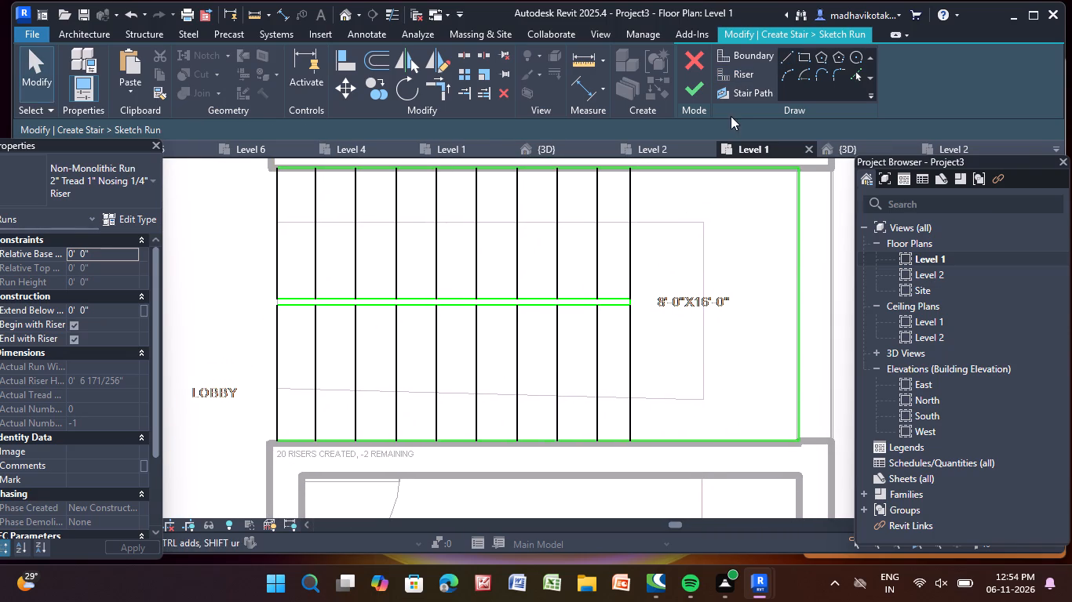
{"action": "left_click", "coordinate": [742, 89]}
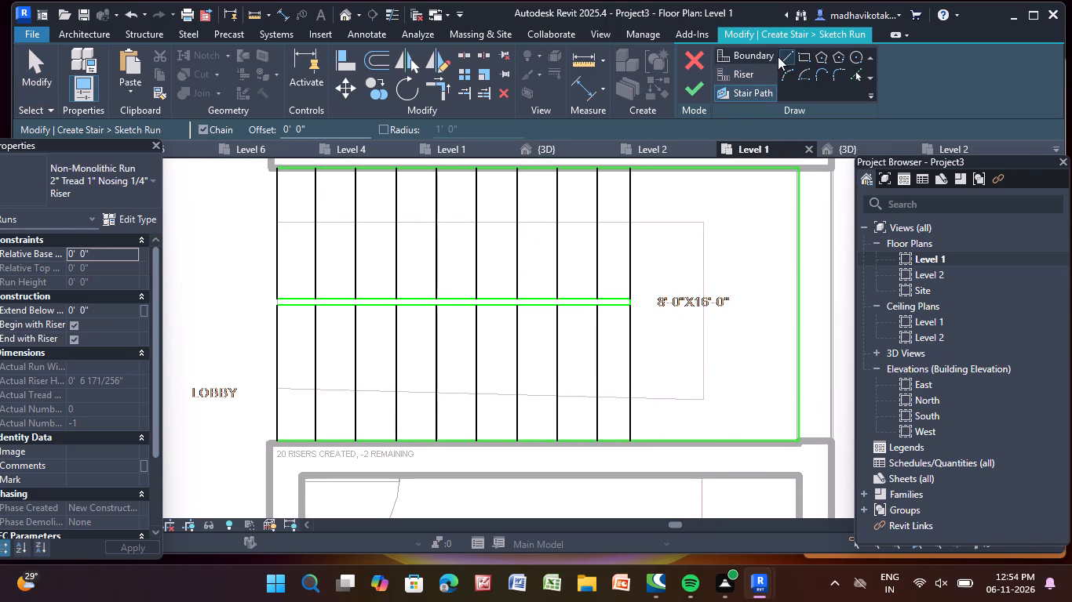
{"action": "left_click", "coordinate": [786, 49]}
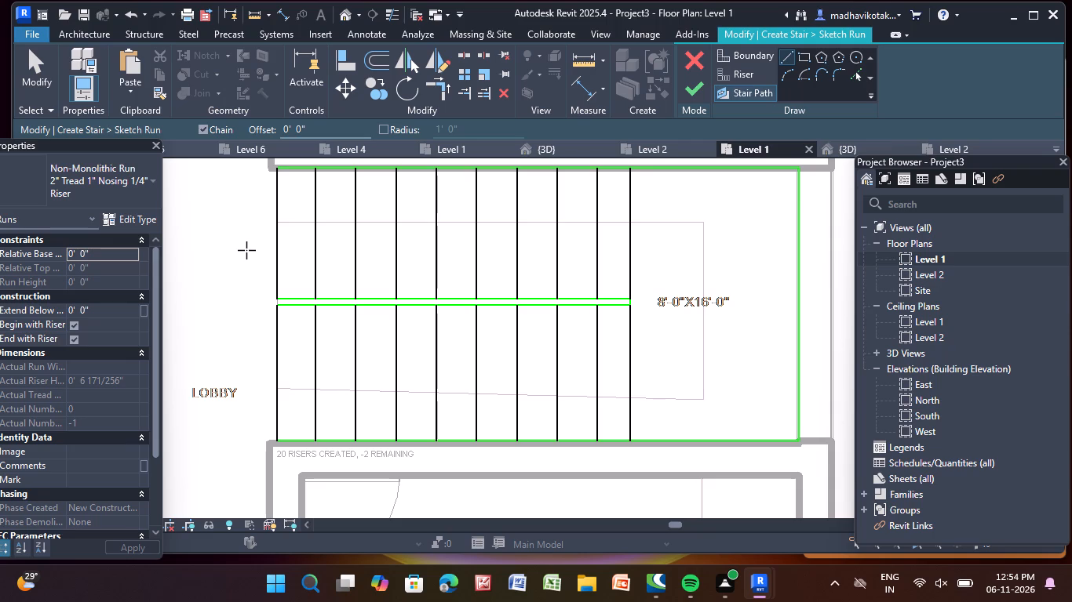
{"action": "left_click", "coordinate": [275, 222]}
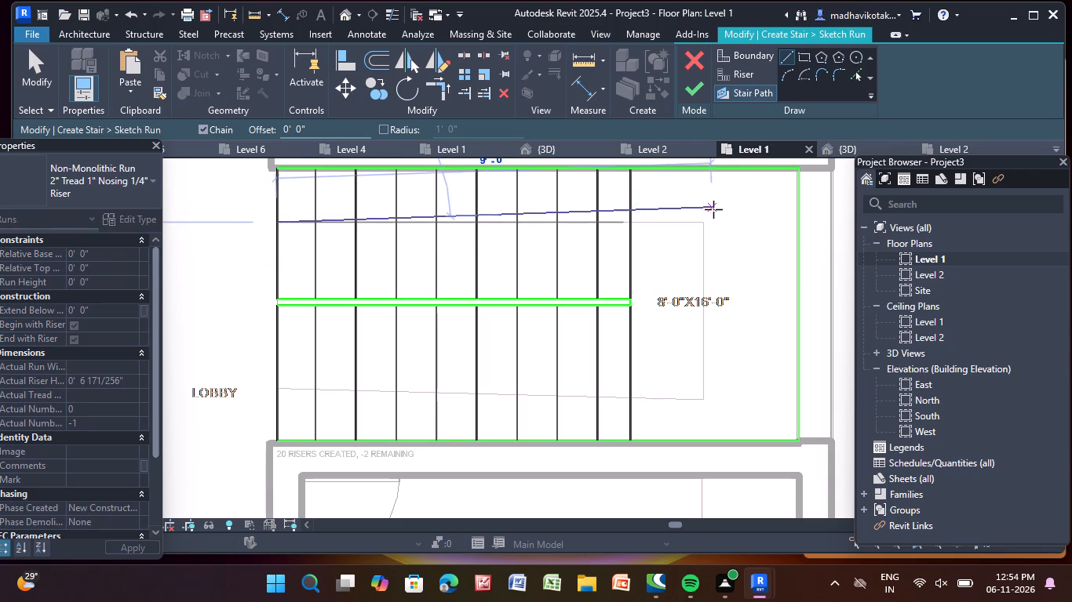
{"action": "left_click", "coordinate": [702, 223]}
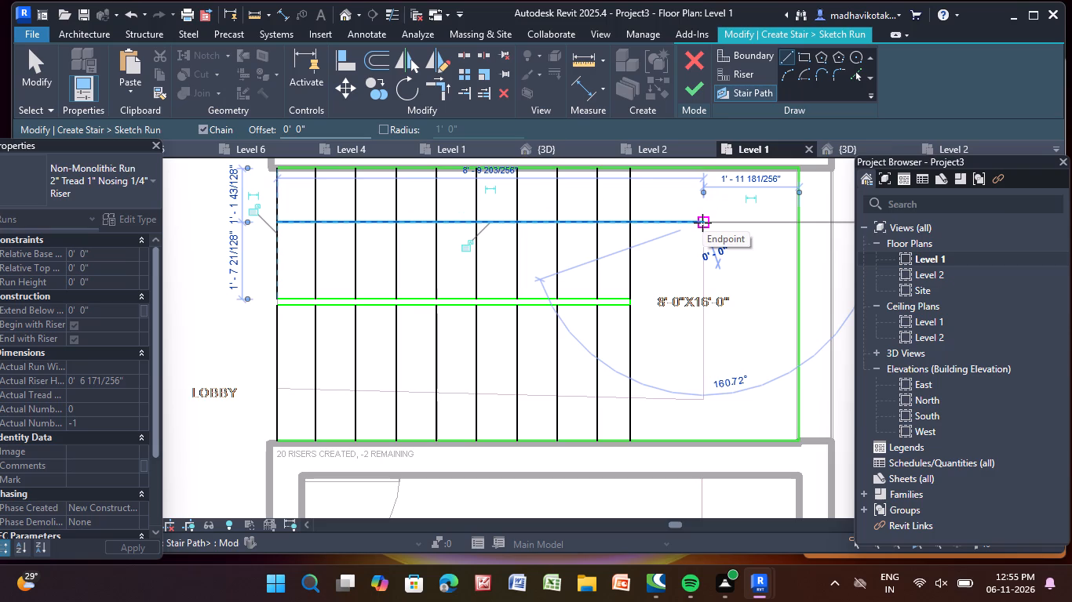
{"action": "left_click", "coordinate": [705, 367]}
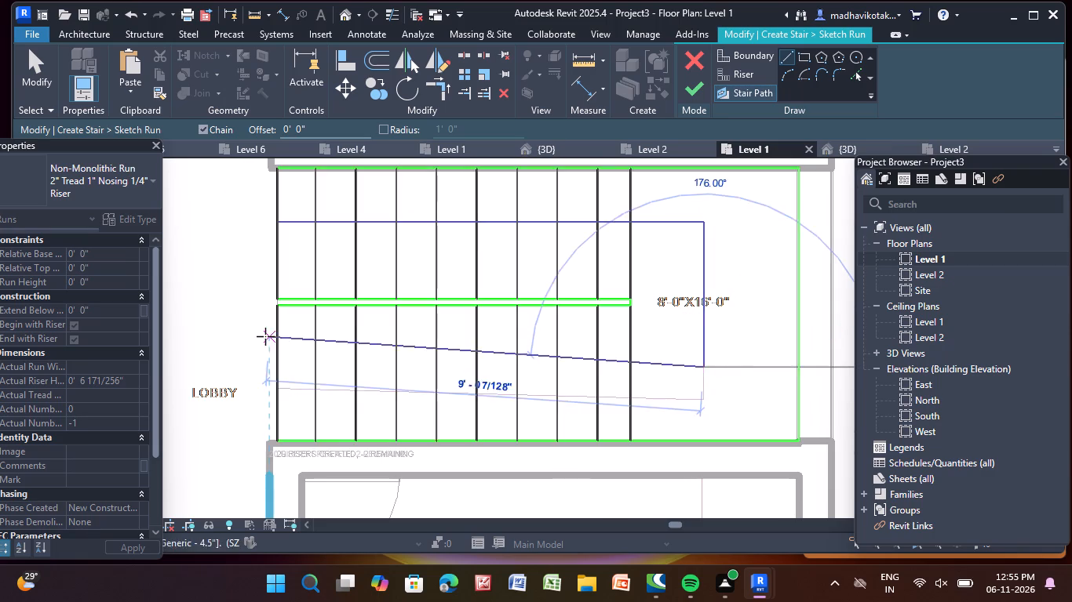
{"action": "left_click", "coordinate": [276, 369]}
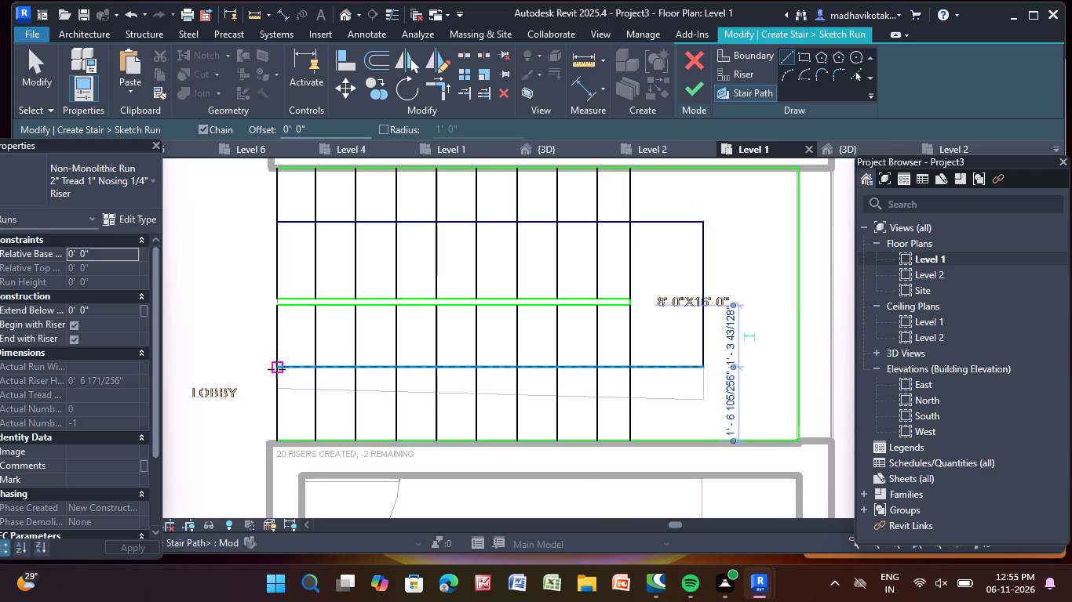
Finish the run sketch and the stair, dismissing the save reminder without saving.
{"action": "left_click", "coordinate": [689, 95]}
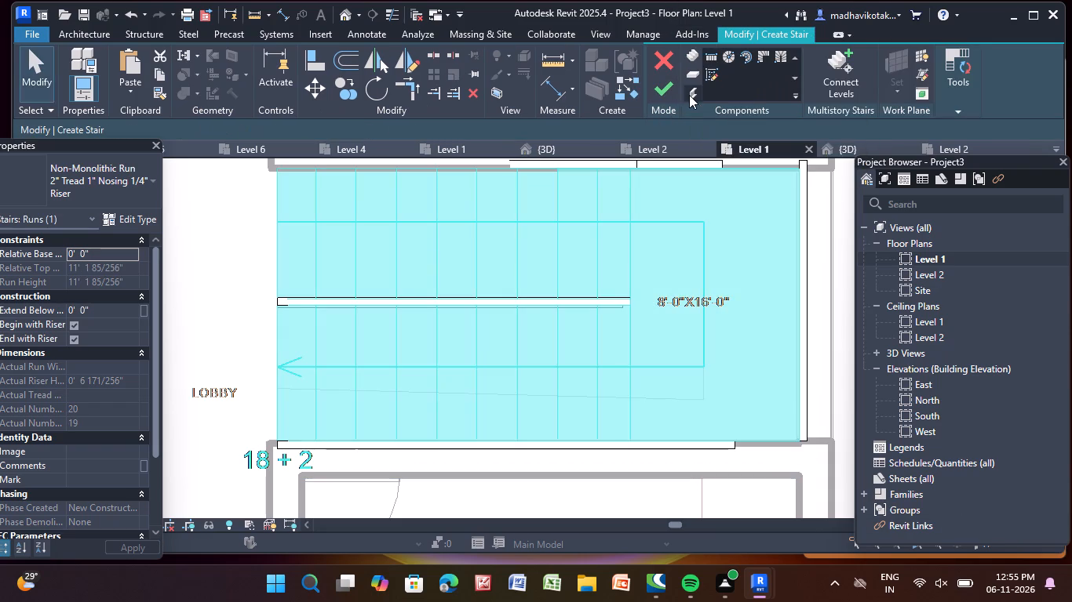
{"action": "left_click", "coordinate": [664, 92]}
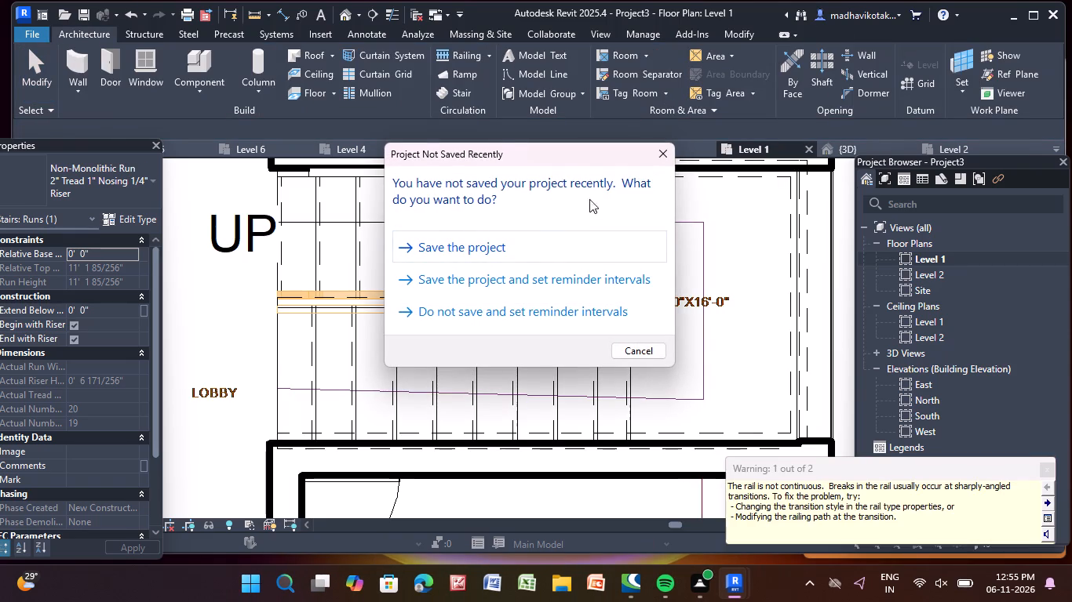
{"action": "left_click", "coordinate": [663, 151]}
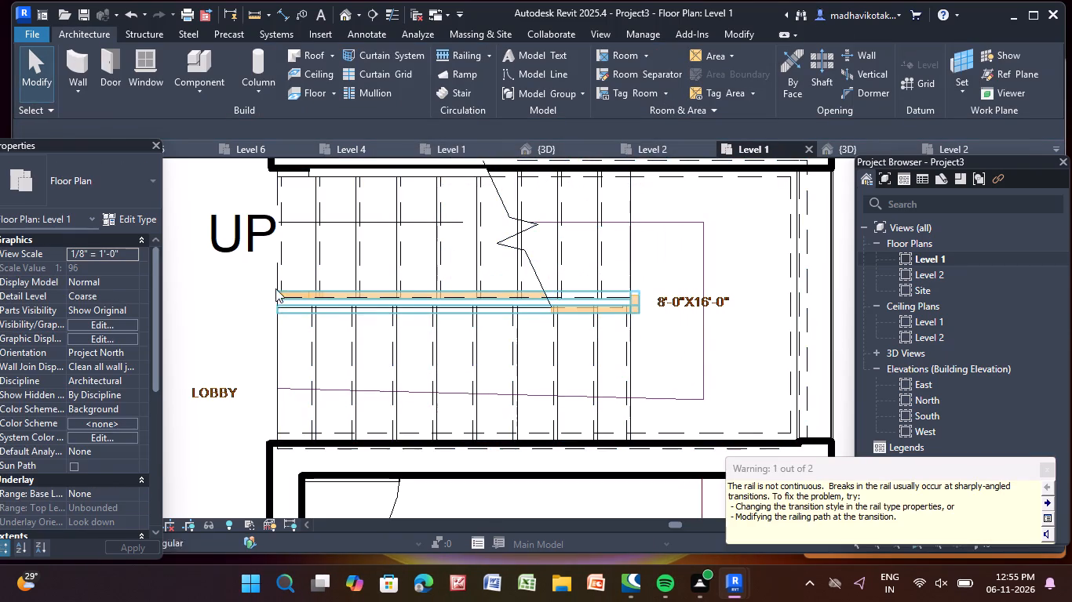
Open the 3D view and examine the new staircase and its railings between the walls from several angles.
{"action": "scroll", "coordinate": [250, 275], "scroll_direction": "down", "scroll_amount": 8}
{"action": "scroll", "coordinate": [359, 299], "scroll_direction": "down", "scroll_amount": 6}
{"action": "scroll", "coordinate": [477, 317], "scroll_direction": "down", "scroll_amount": 4}
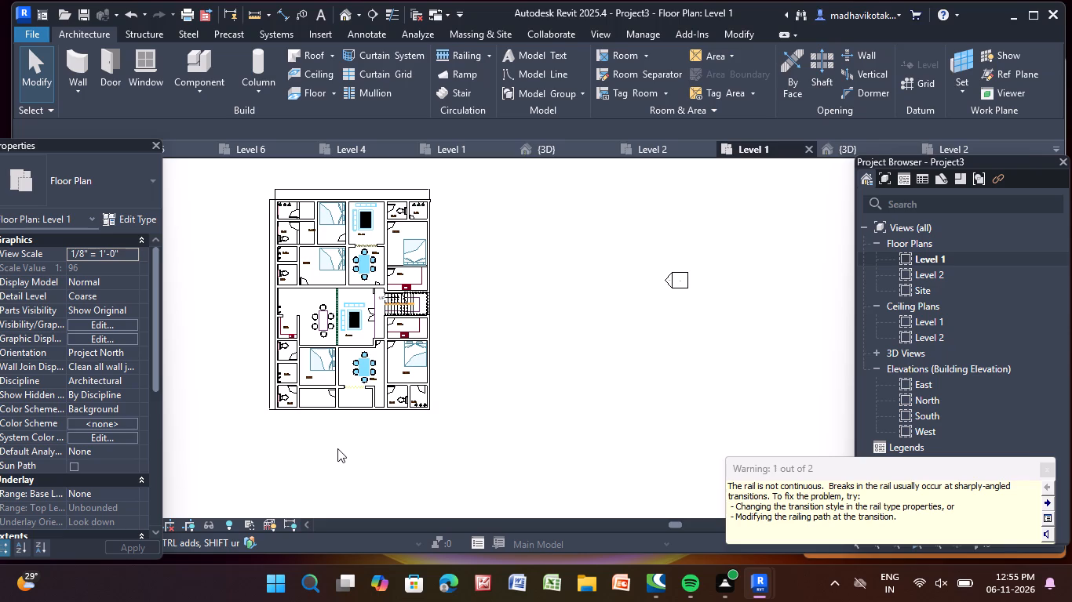
{"action": "middle_click_drag", "start_coordinate": [279, 275], "coordinate": [505, 281]}
{"action": "scroll", "coordinate": [495, 277], "scroll_direction": "up", "scroll_amount": 4}
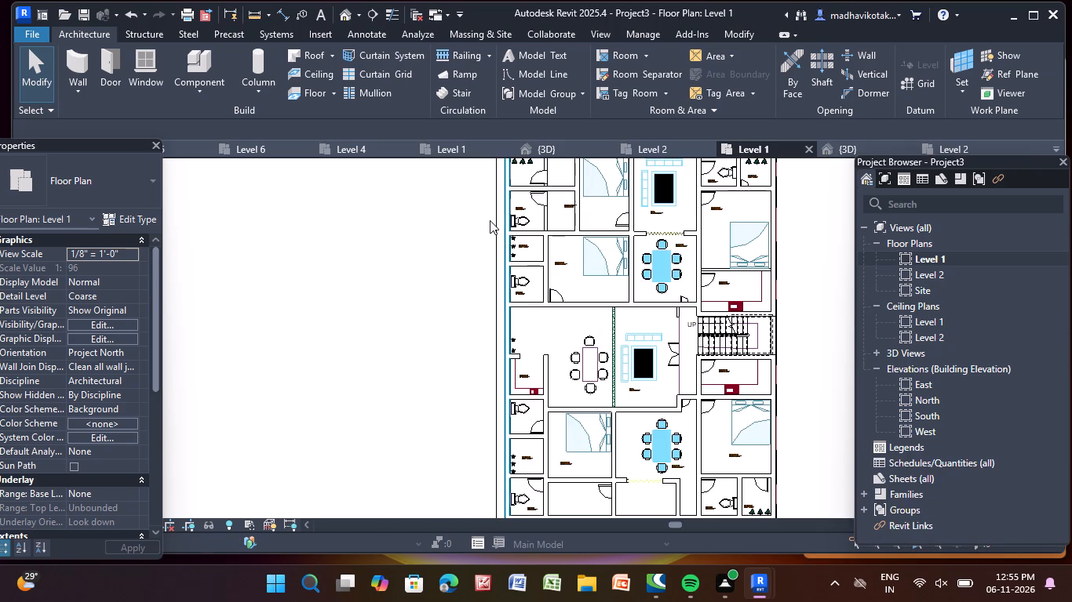
{"action": "middle_click_drag", "start_coordinate": [486, 221], "coordinate": [308, 270]}
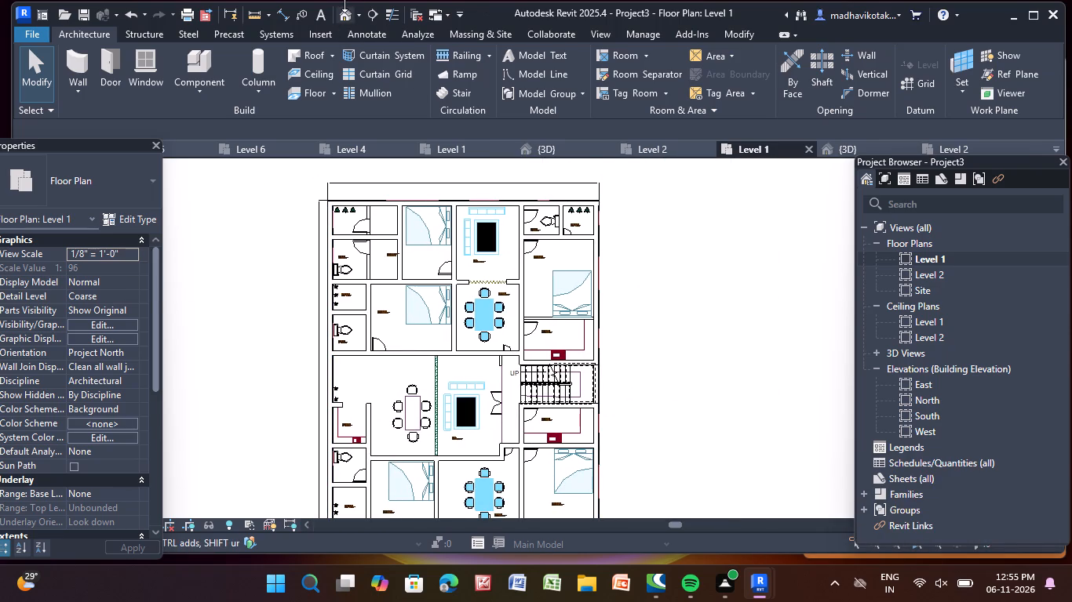
{"action": "left_click", "coordinate": [345, 16]}
{"action": "scroll", "coordinate": [495, 328], "scroll_direction": "down", "scroll_amount": 1}
{"action": "scroll", "coordinate": [501, 352], "scroll_direction": "up", "scroll_amount": 4}
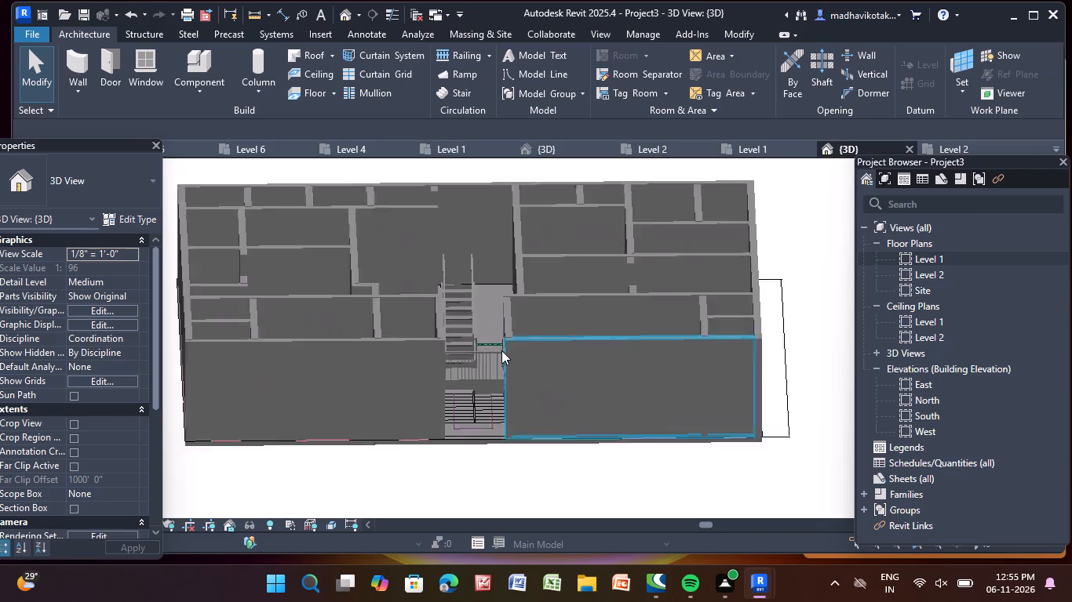
{"action": "scroll", "coordinate": [501, 350], "scroll_direction": "up", "scroll_amount": 1}
{"action": "scroll", "coordinate": [456, 303], "scroll_direction": "up", "scroll_amount": 5}
{"action": "scroll", "coordinate": [545, 245], "scroll_direction": "up", "scroll_amount": 3}
{"action": "scroll", "coordinate": [492, 267], "scroll_direction": "down", "scroll_amount": 5}
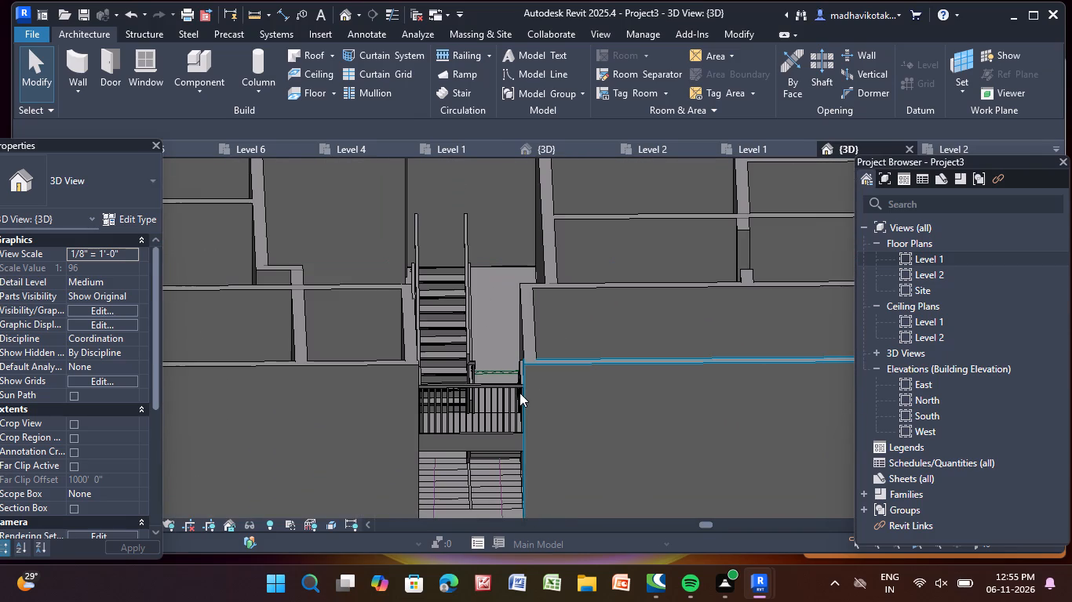
{"action": "middle_click_drag", "start_coordinate": [518, 393], "coordinate": [147, 375]}
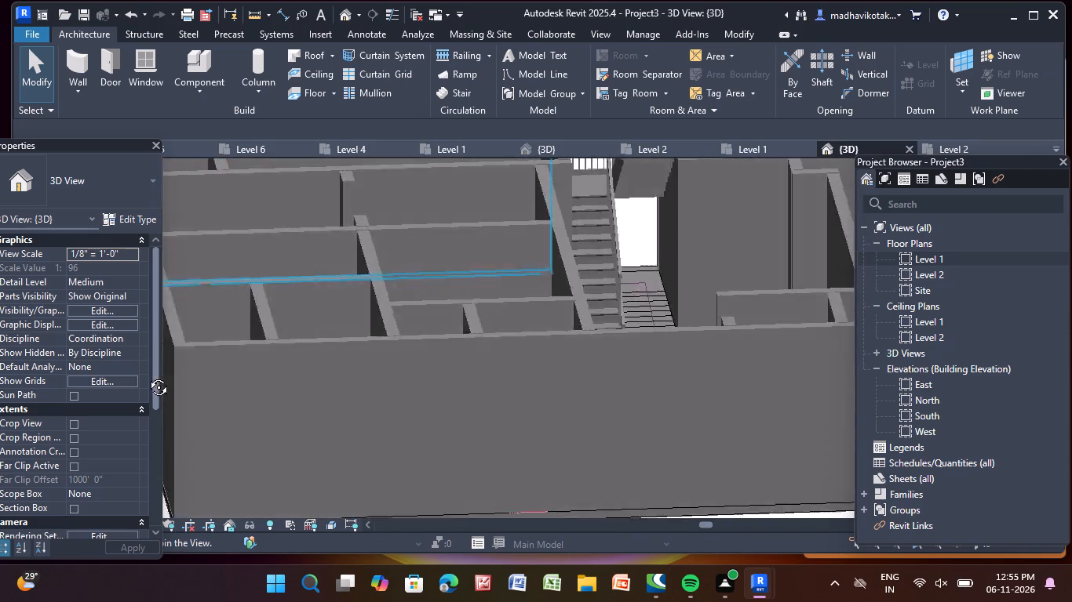
{"action": "middle_click_drag", "start_coordinate": [147, 375], "coordinate": [108, 365]}
{"action": "middle_click_drag", "start_coordinate": [451, 415], "coordinate": [488, 460]}
{"action": "scroll", "coordinate": [490, 458], "scroll_direction": "down", "scroll_amount": 3}
{"action": "middle_click_drag", "start_coordinate": [490, 458], "coordinate": [450, 514]}
{"action": "scroll", "coordinate": [544, 428], "scroll_direction": "up", "scroll_amount": 3}
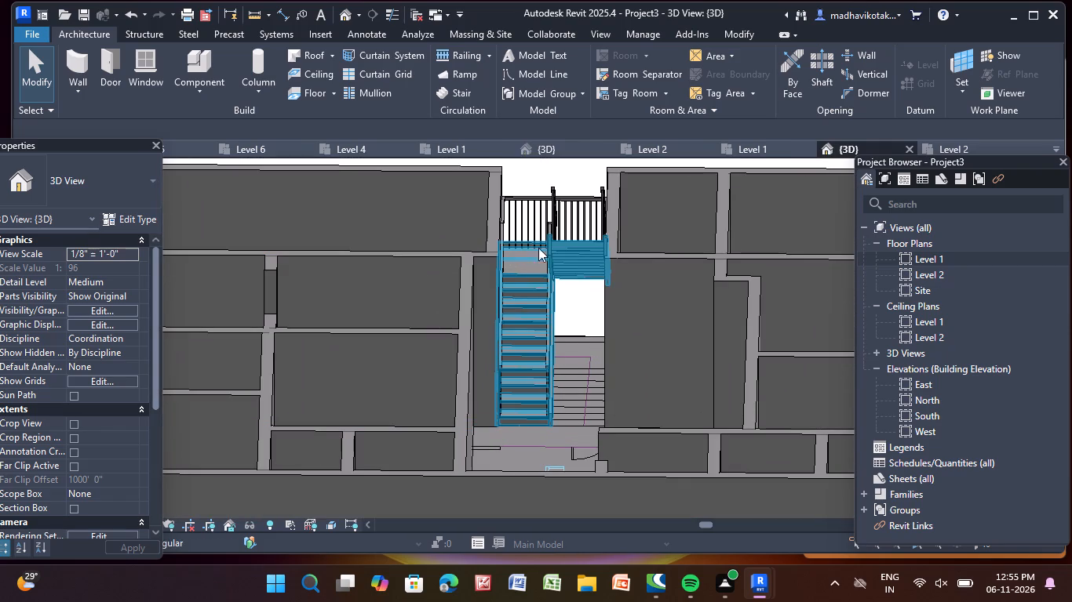
{"action": "left_click", "coordinate": [565, 234]}
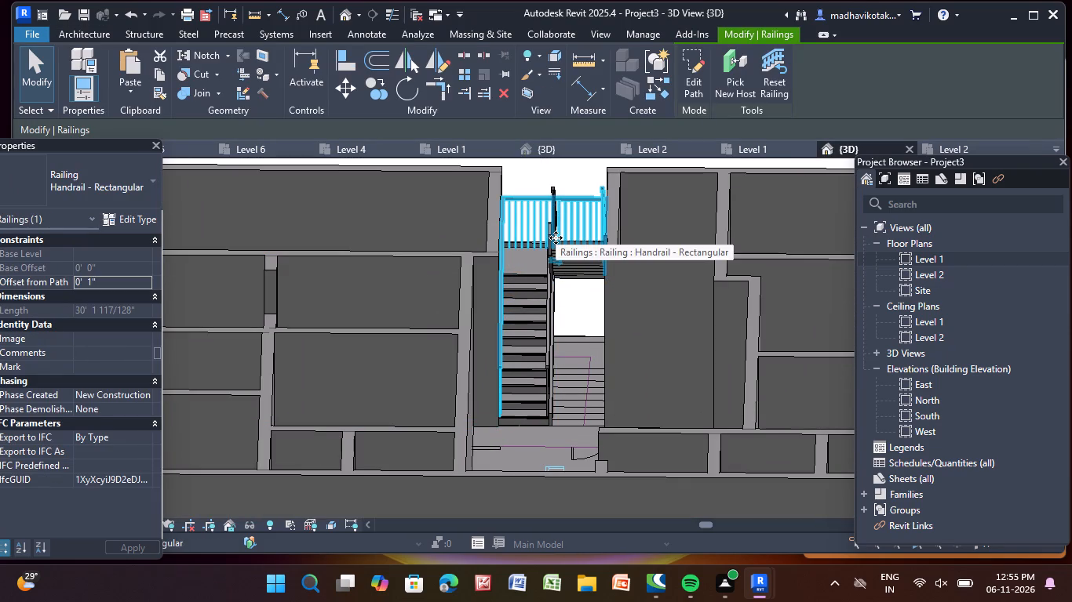
{"action": "key", "text": "Escape"}
Set the staircase's top offset to -1' from Level 2.
{"action": "scroll", "coordinate": [571, 241], "scroll_direction": "up", "scroll_amount": 9}
{"action": "left_click", "coordinate": [571, 246]}
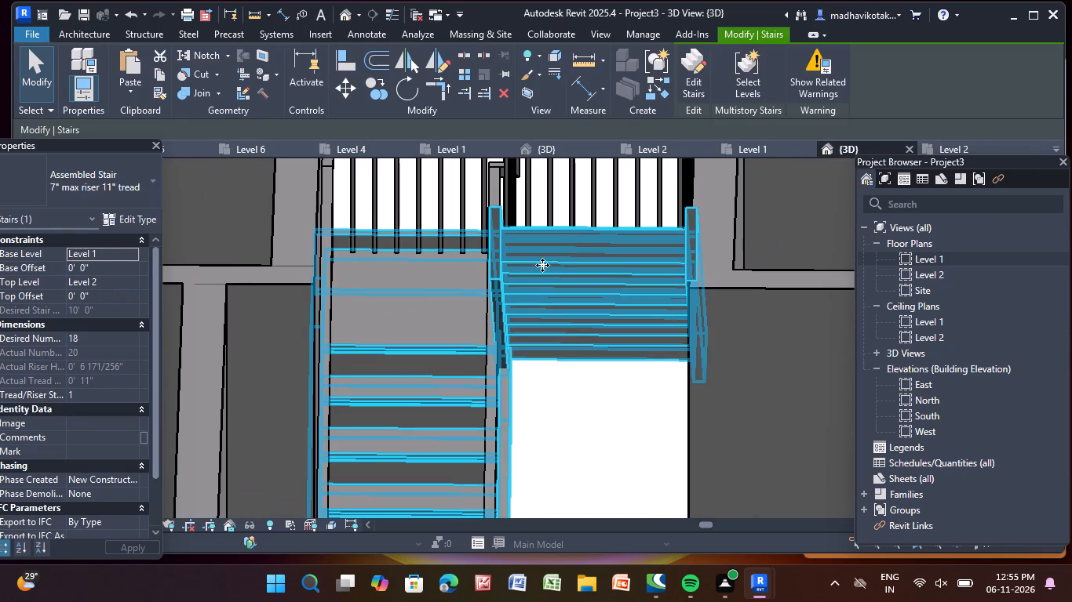
{"action": "left_click", "coordinate": [104, 298]}
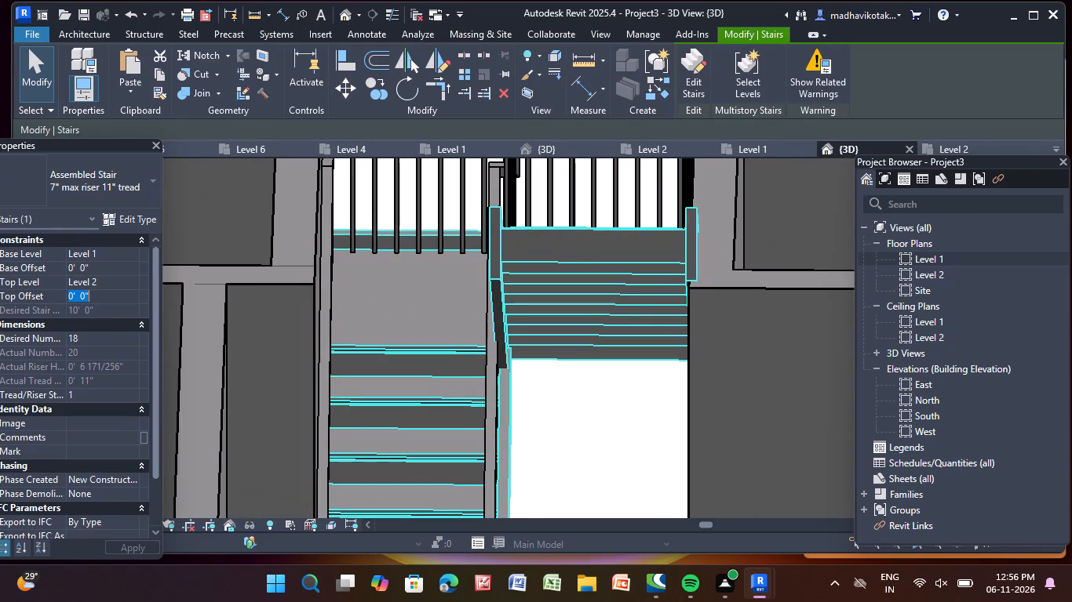
{"action": "key", "text": "BackSpace"}
{"action": "key", "text": "BackSpace"}
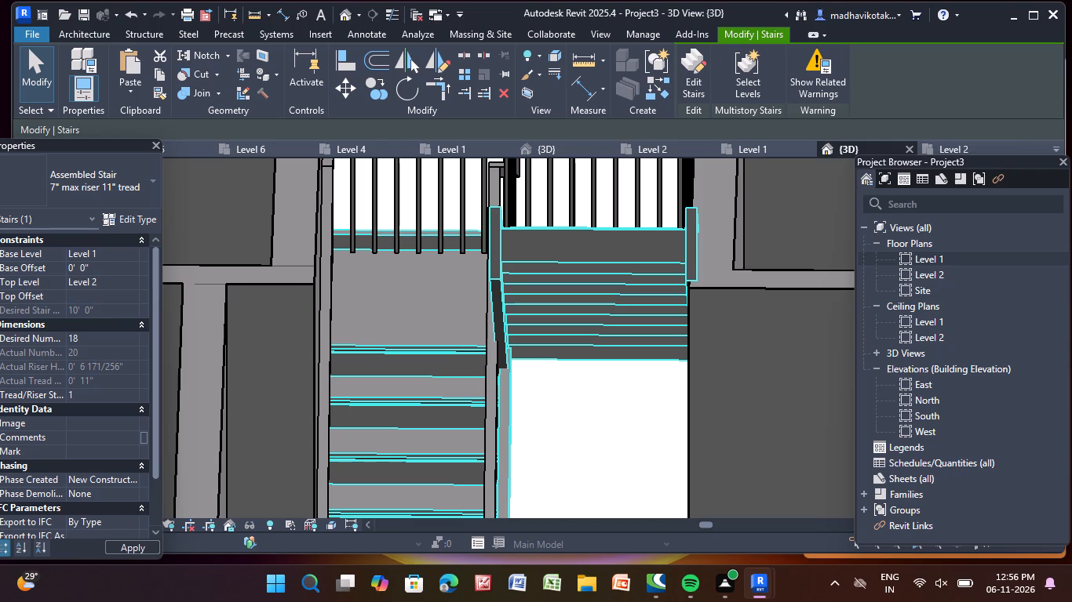
{"action": "key", "text": "minus"}
{"action": "key", "text": "1"}
{"action": "key", "text": "apostrophe"}
{"action": "key", "text": "Return"}
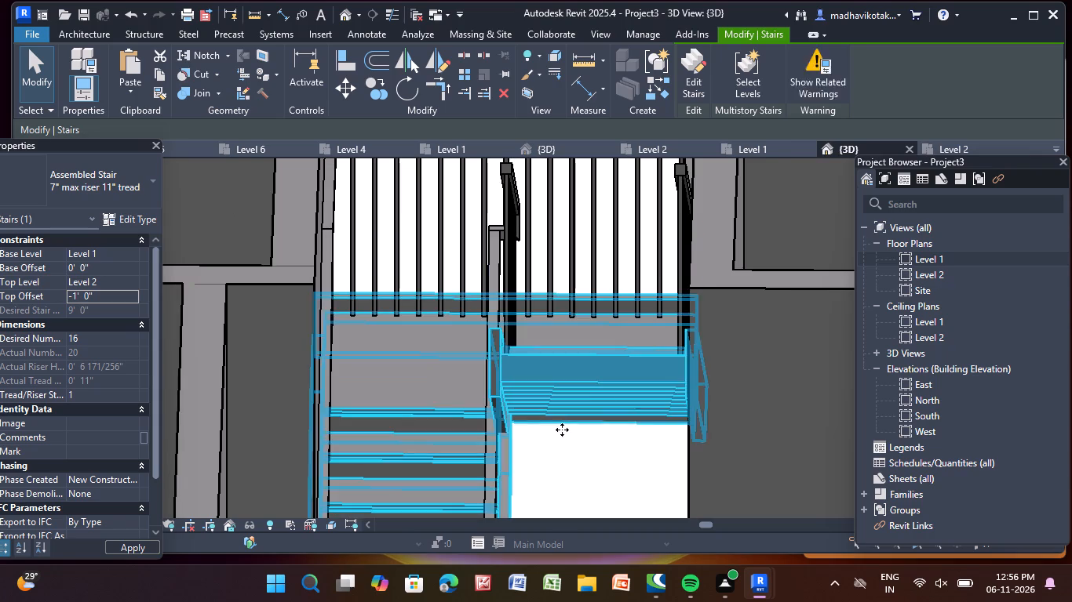
{"action": "left_click_drag", "start_coordinate": [561, 441], "coordinate": [563, 448]}
Check the staircase against the whole building in 3D and return to the Level 1 floor plan.
{"action": "scroll", "coordinate": [563, 449], "scroll_direction": "down", "scroll_amount": 8}
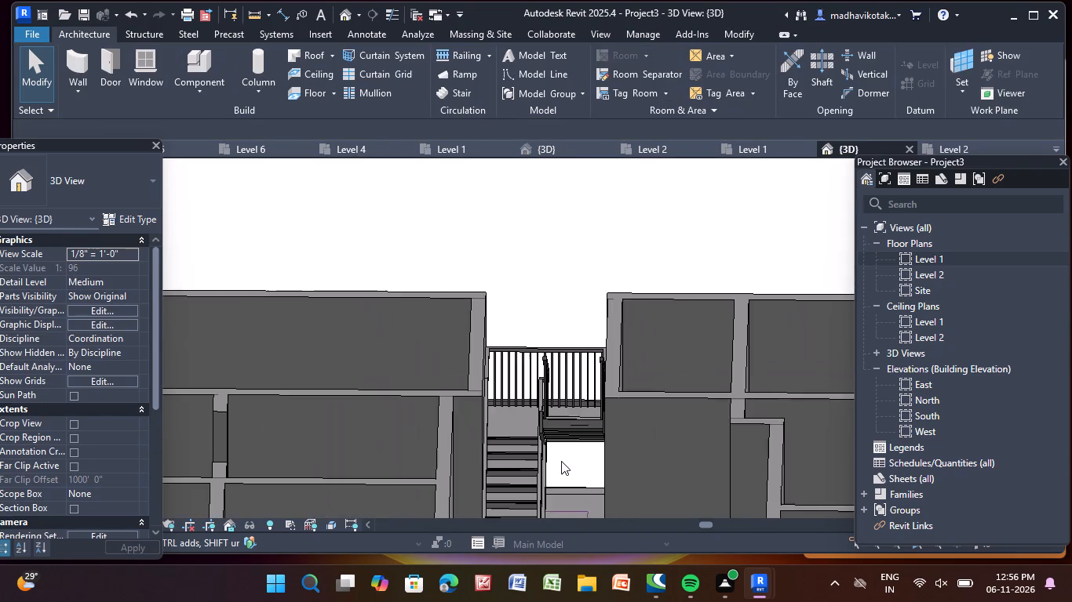
{"action": "middle_click_drag", "start_coordinate": [506, 386], "coordinate": [446, 60]}
{"action": "scroll", "coordinate": [549, 390], "scroll_direction": "down", "scroll_amount": 3}
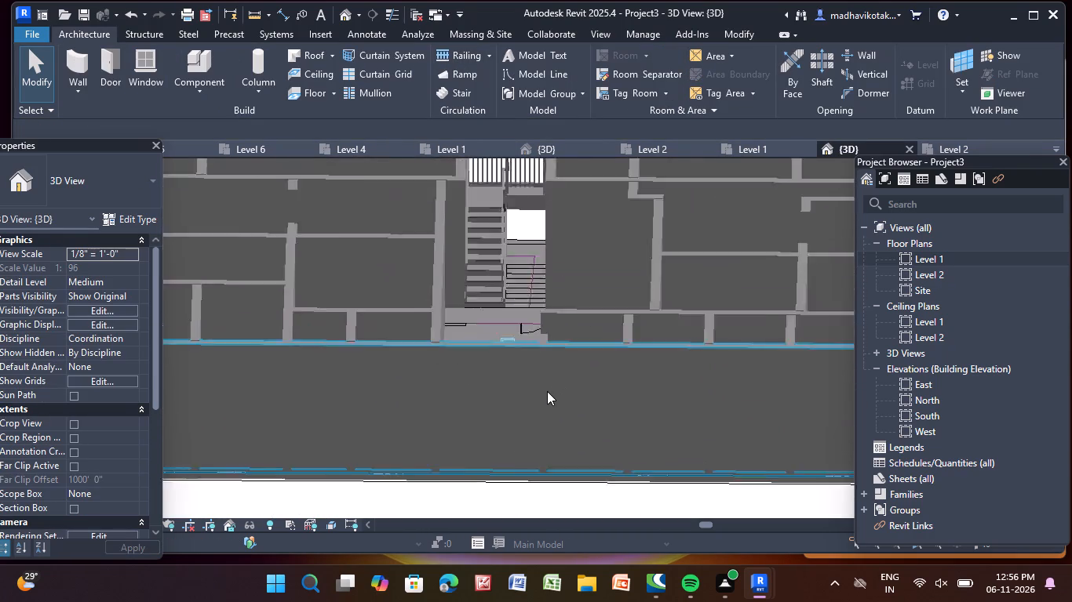
{"action": "scroll", "coordinate": [547, 391], "scroll_direction": "down", "scroll_amount": 2}
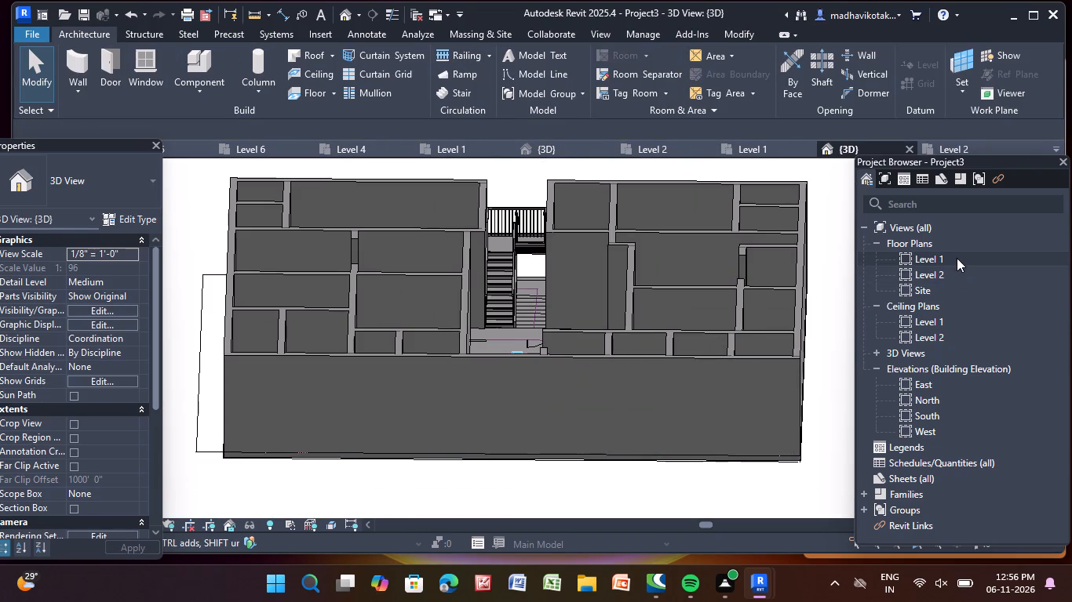
{"action": "double_click", "coordinate": [957, 258]}
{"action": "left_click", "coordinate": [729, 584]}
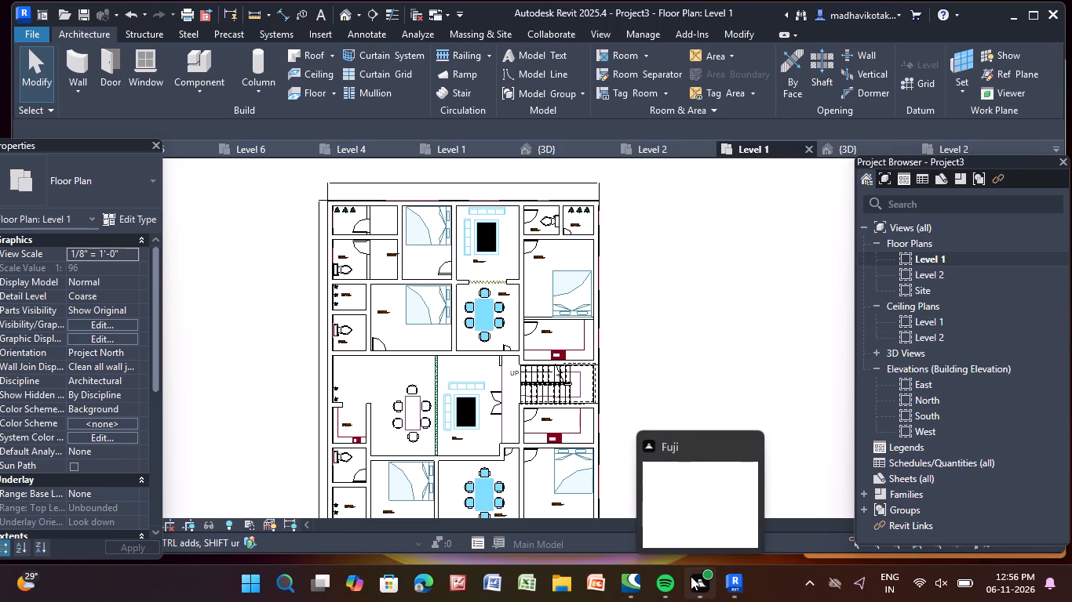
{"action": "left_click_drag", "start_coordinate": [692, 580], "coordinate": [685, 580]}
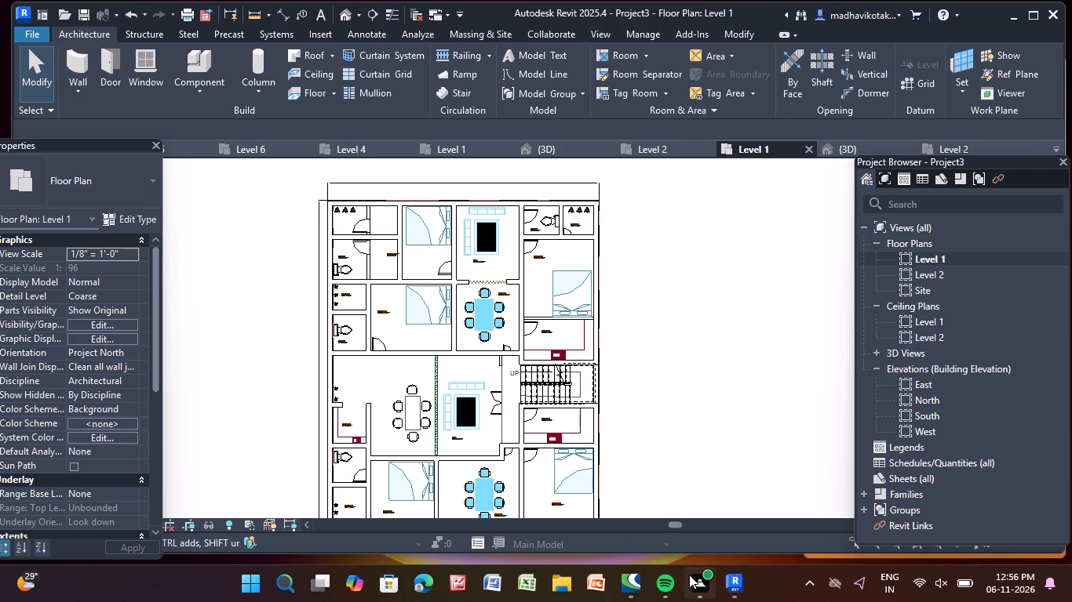
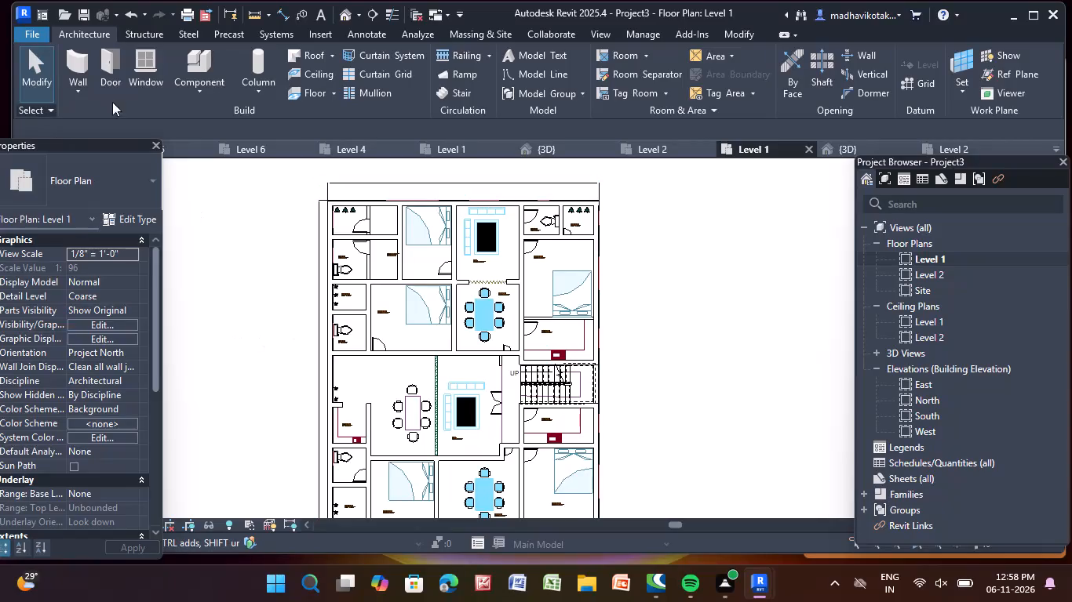
Look over the Level 1 floor plan, and examine the walls and the staircase opening in the 3D view from several sides.
{"action": "scroll", "coordinate": [539, 390], "scroll_direction": "down", "scroll_amount": 3}
{"action": "middle_click_drag", "start_coordinate": [534, 387], "coordinate": [534, 367]}
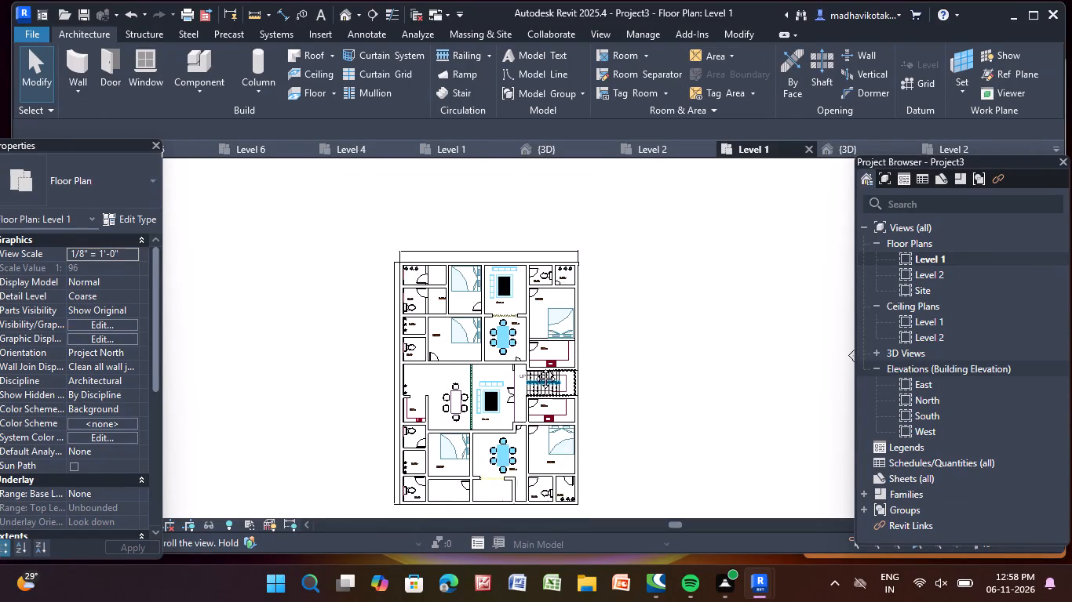
{"action": "middle_click_drag", "start_coordinate": [534, 367], "coordinate": [558, 248]}
{"action": "scroll", "coordinate": [549, 403], "scroll_direction": "up", "scroll_amount": 4}
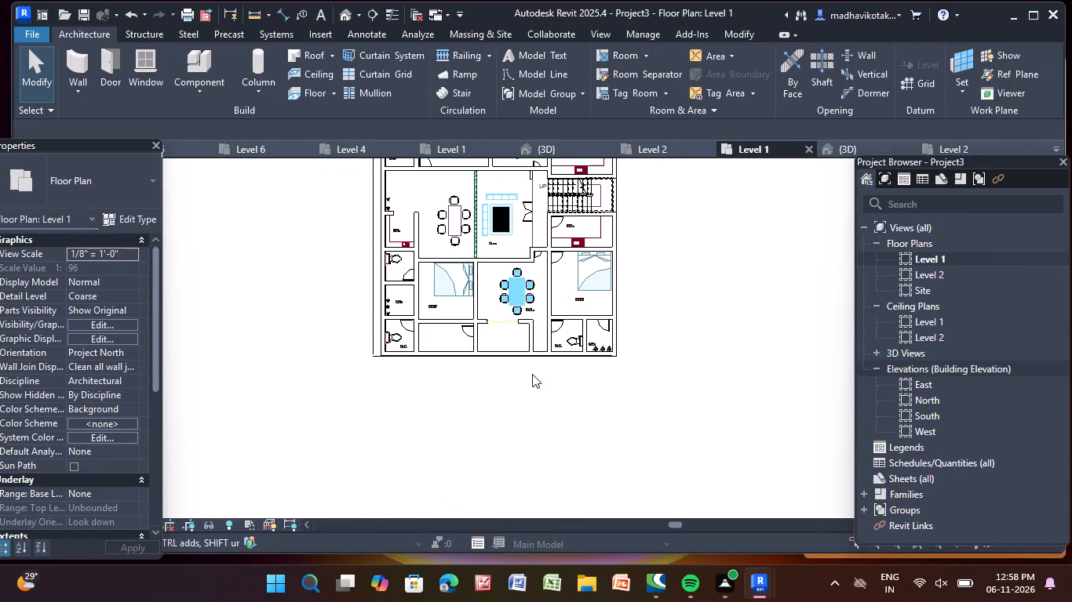
{"action": "scroll", "coordinate": [532, 374], "scroll_direction": "up", "scroll_amount": 3}
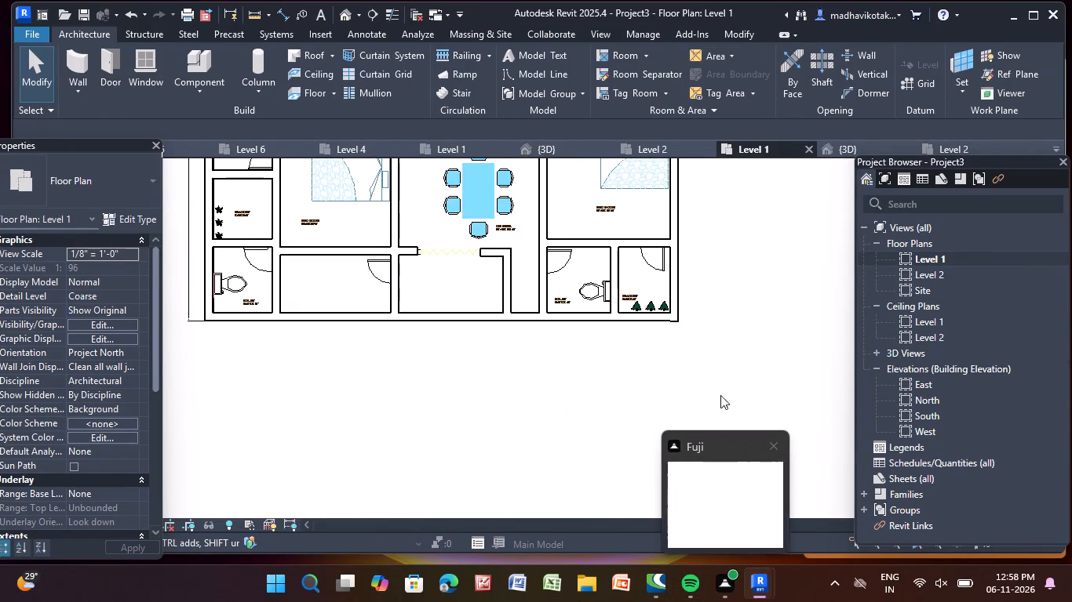
{"action": "middle_click_drag", "start_coordinate": [741, 404], "coordinate": [622, 452]}
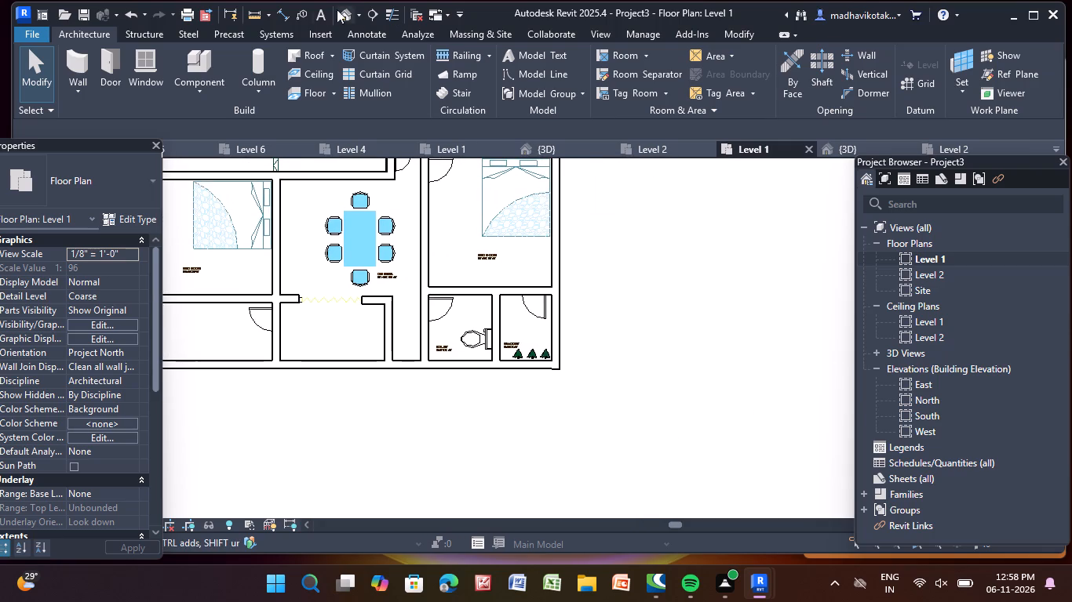
{"action": "left_click", "coordinate": [337, 9]}
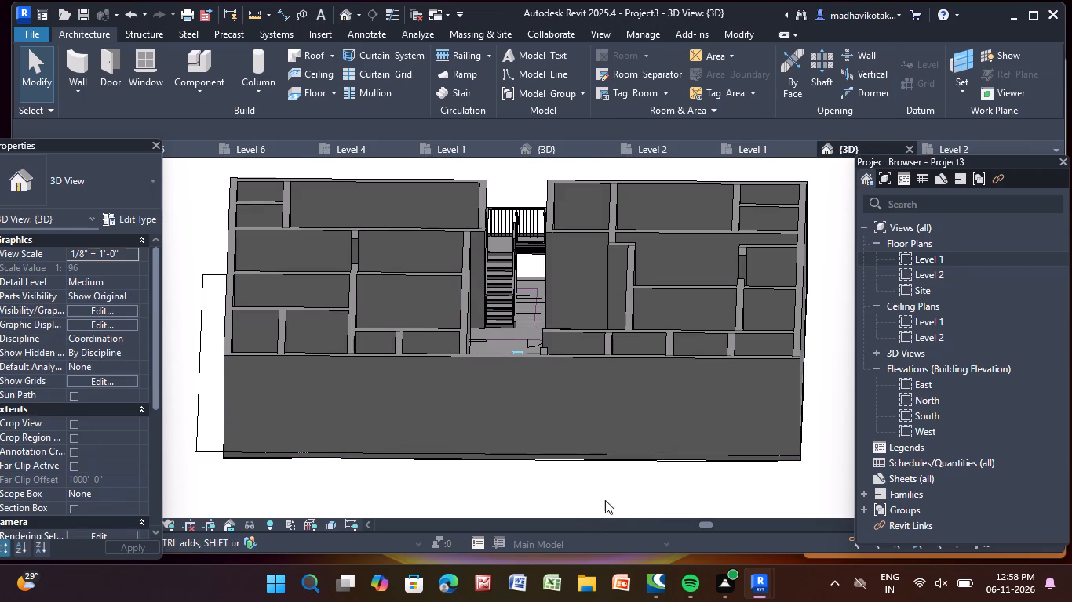
{"action": "middle_click_drag", "start_coordinate": [608, 491], "coordinate": [233, 416]}
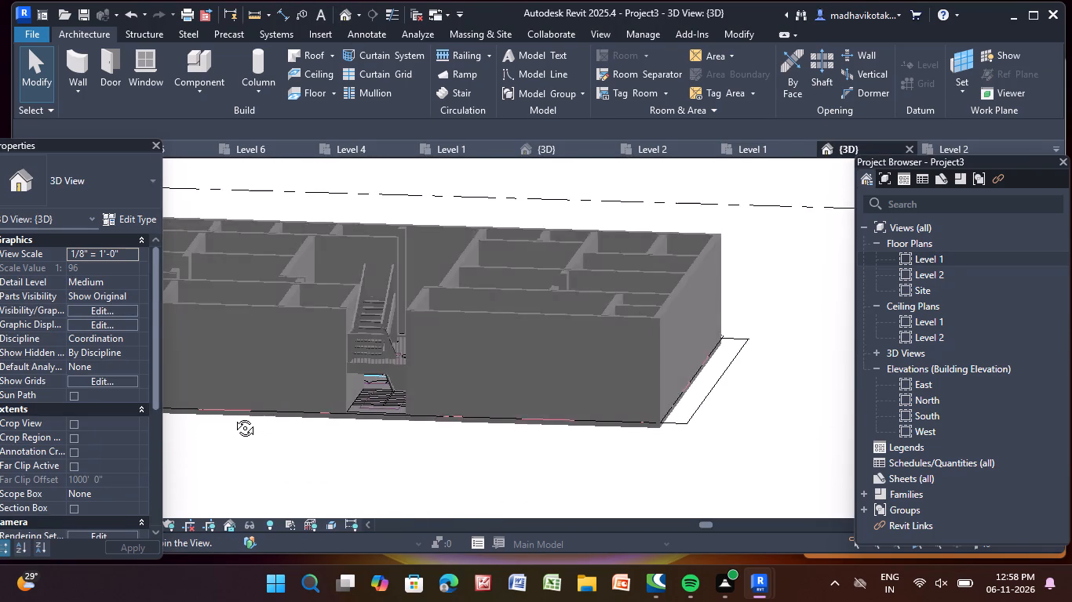
{"action": "middle_click_drag", "start_coordinate": [233, 416], "coordinate": [224, 407]}
{"action": "middle_click", "coordinate": [222, 405], "text": "shift"}
{"action": "scroll", "coordinate": [509, 404], "scroll_direction": "down", "scroll_amount": 4}
{"action": "middle_click_drag", "start_coordinate": [580, 412], "coordinate": [676, 439]}
{"action": "middle_click_drag", "start_coordinate": [669, 441], "coordinate": [842, 452], "text": "shift"}
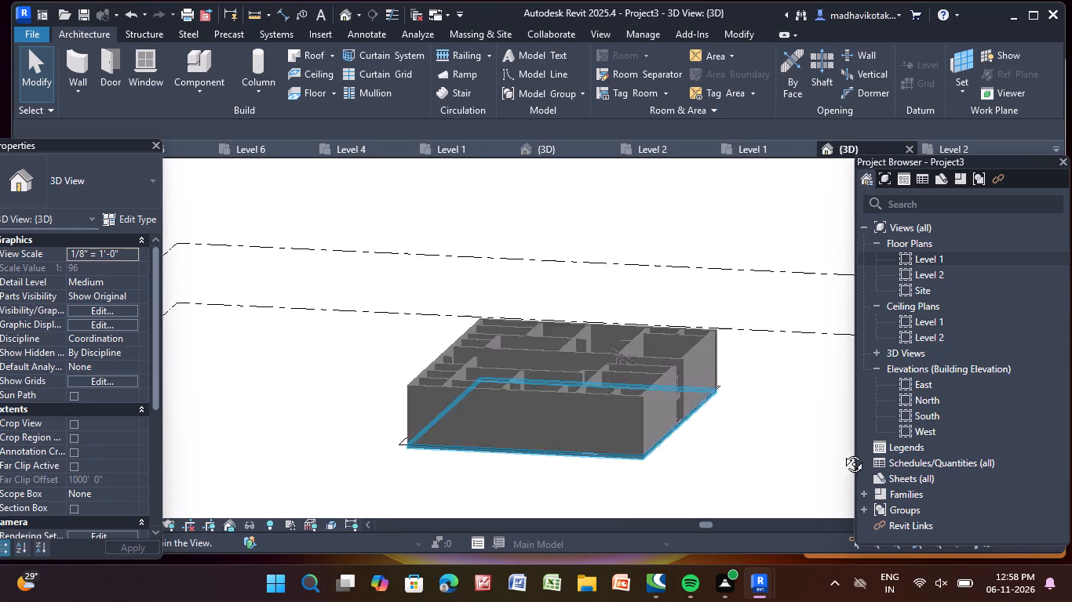
{"action": "middle_click_drag", "start_coordinate": [842, 452], "coordinate": [819, 479], "text": "shift"}
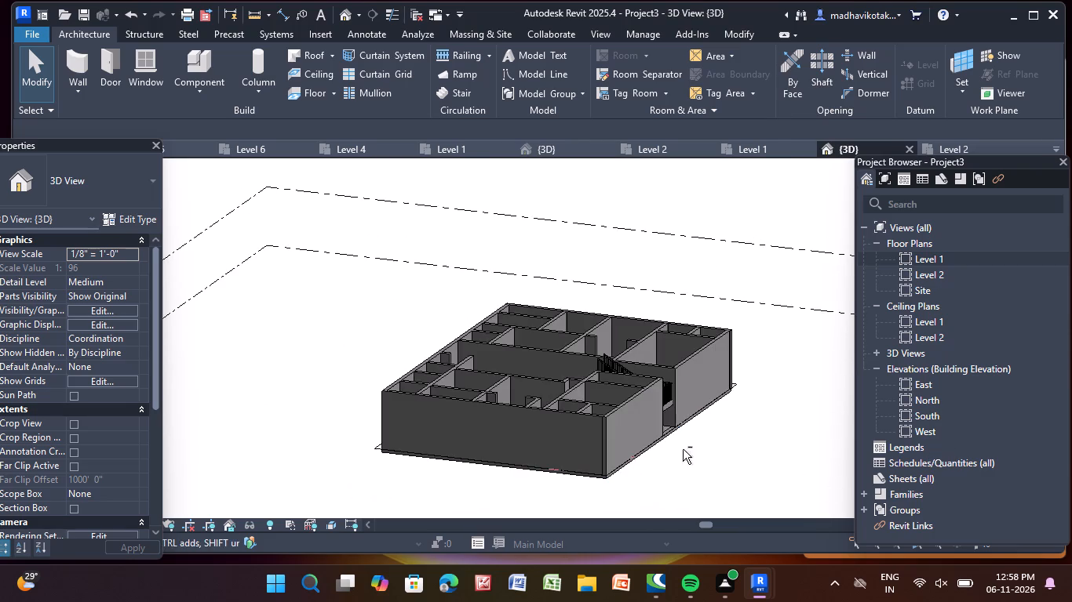
{"action": "middle_click_drag", "start_coordinate": [618, 437], "coordinate": [454, 392], "text": "shift"}
{"action": "scroll", "coordinate": [454, 392], "scroll_direction": "up", "scroll_amount": 3, "text": "shift"}
{"action": "scroll", "coordinate": [540, 394], "scroll_direction": "up", "scroll_amount": 5}
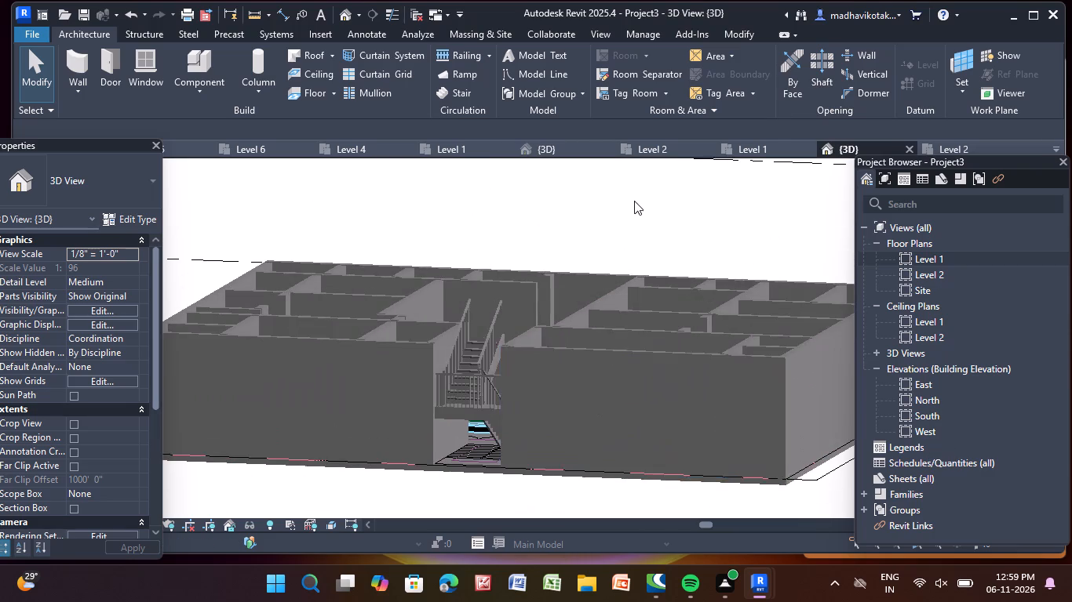
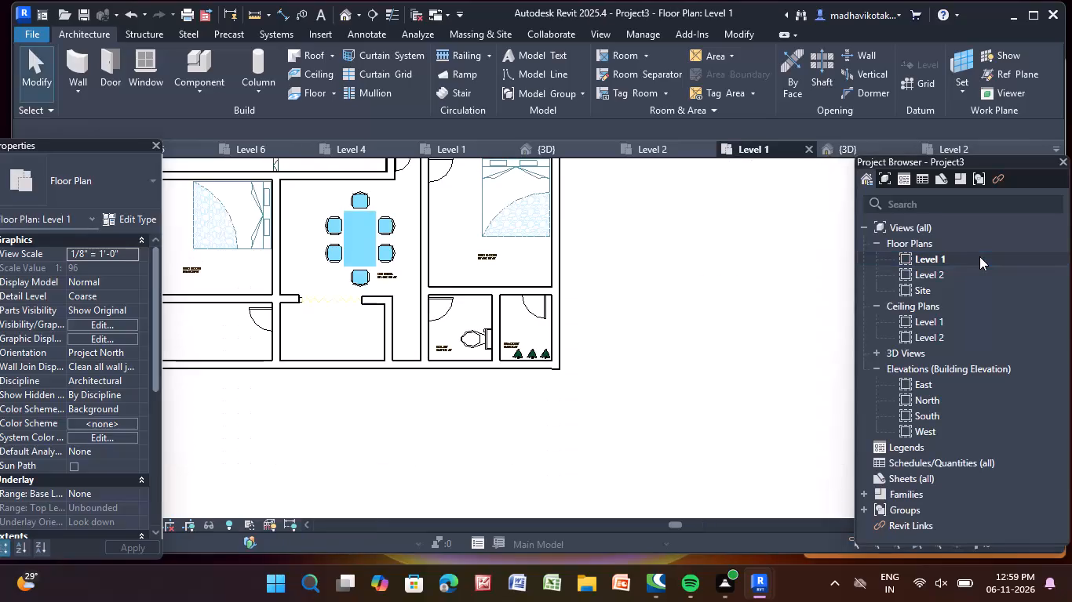
Load the double exterior door family Doors_ExtDbl_2 from the Doors category of the Autodesk family library.
{"action": "scroll", "coordinate": [591, 488], "scroll_direction": "down", "scroll_amount": 5}
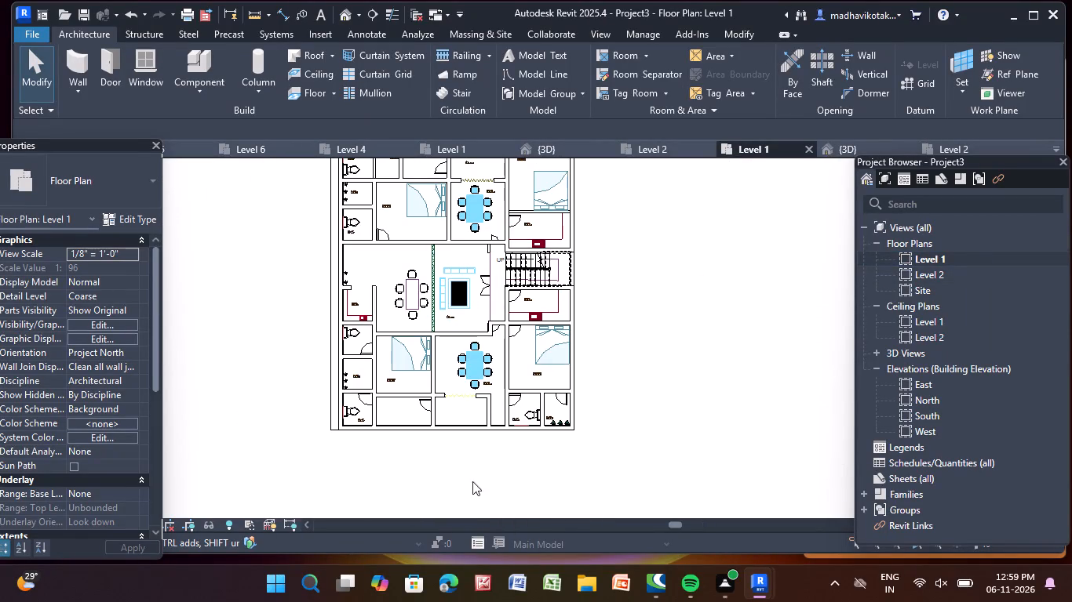
{"action": "middle_click_drag", "start_coordinate": [399, 306], "coordinate": [414, 462]}
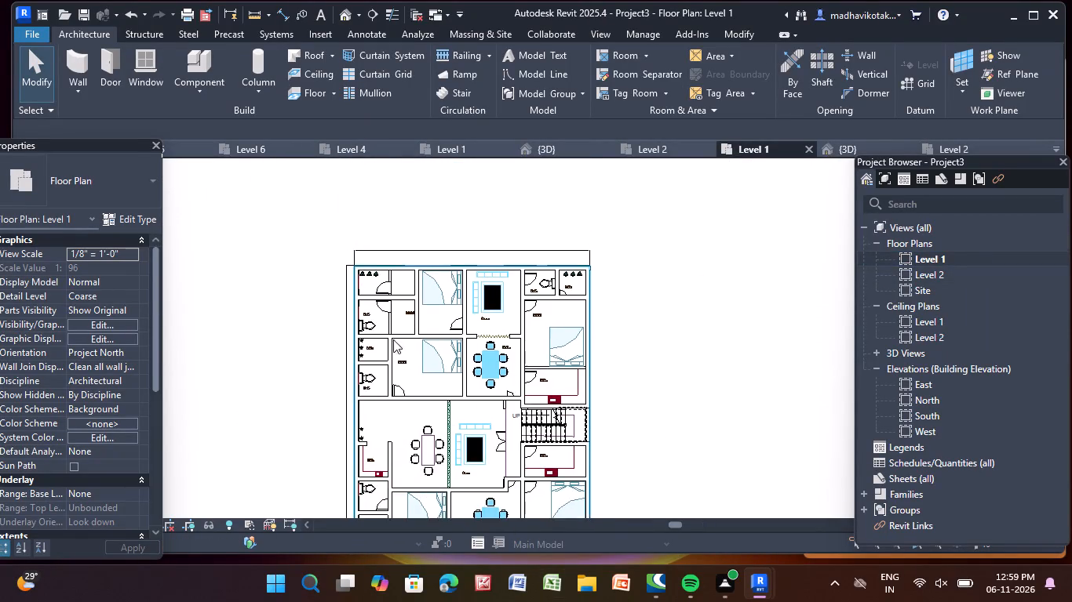
{"action": "scroll", "coordinate": [382, 306], "scroll_direction": "up", "scroll_amount": 2}
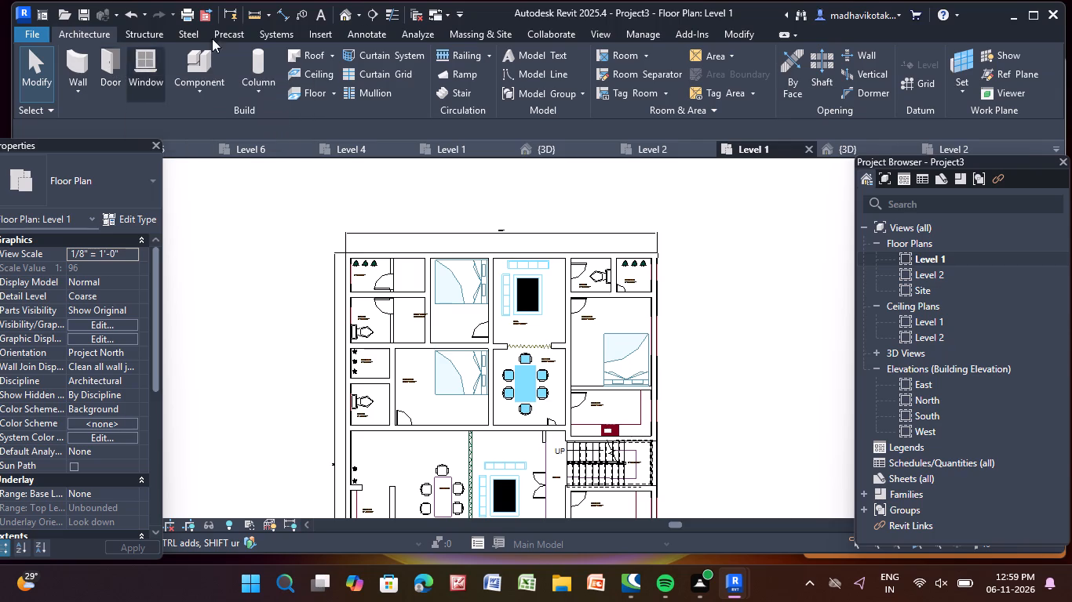
{"action": "left_click", "coordinate": [315, 43]}
{"action": "left_click", "coordinate": [326, 36]}
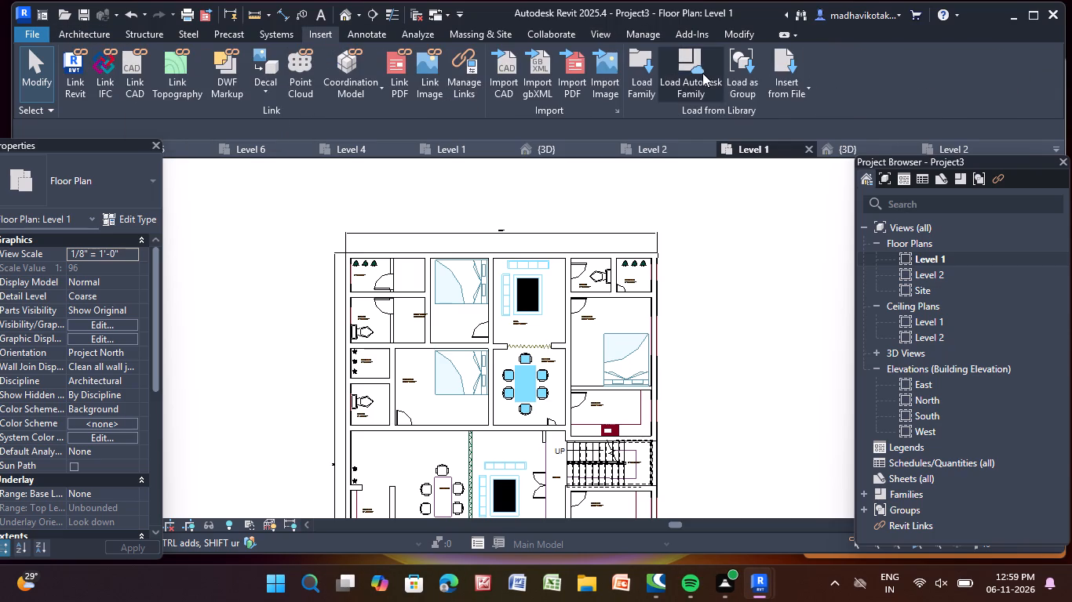
{"action": "left_click", "coordinate": [704, 72]}
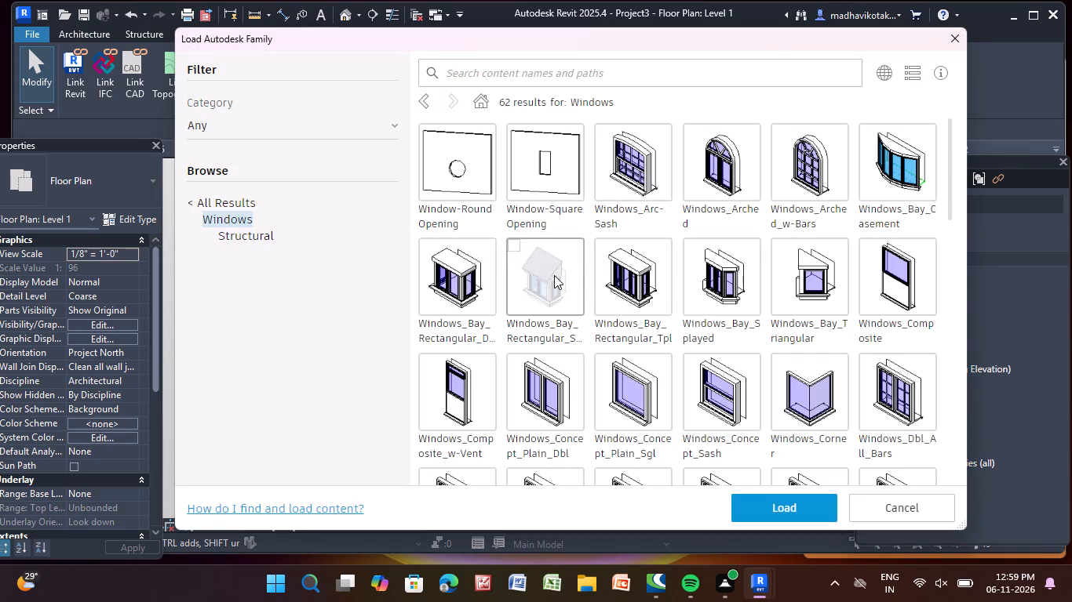
{"action": "left_click", "coordinate": [231, 199]}
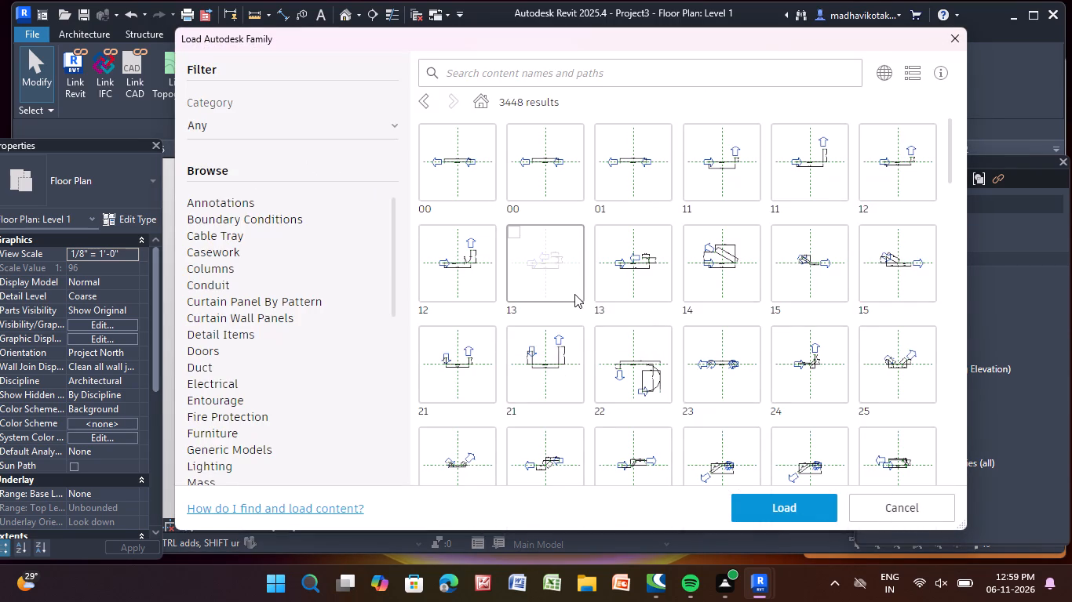
{"action": "scroll", "coordinate": [574, 294], "scroll_direction": "down", "scroll_amount": 16}
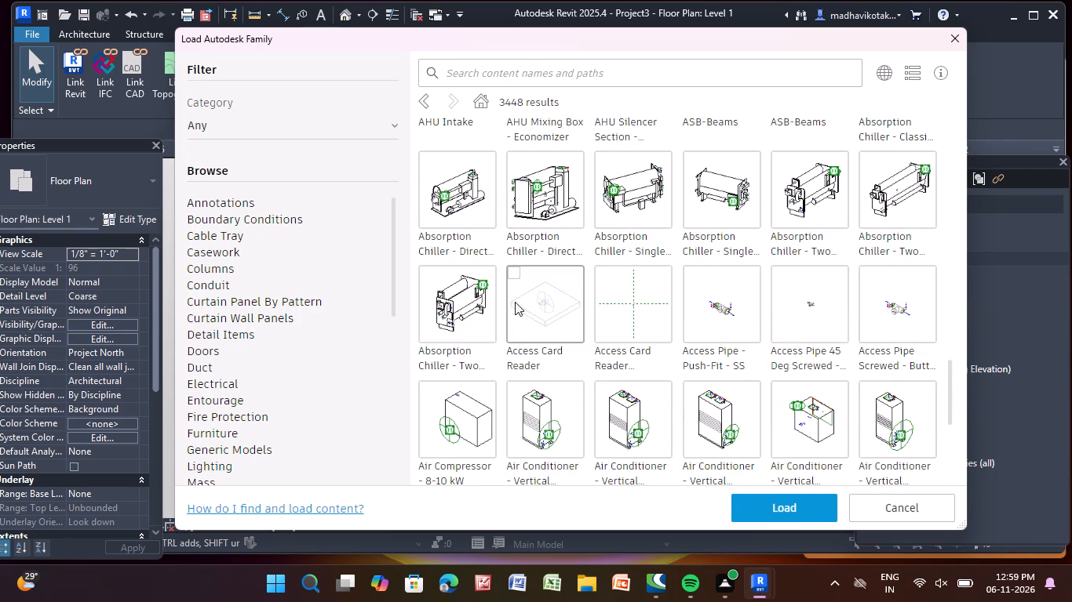
{"action": "scroll", "coordinate": [162, 249], "scroll_direction": "up", "scroll_amount": 2}
{"action": "scroll", "coordinate": [192, 423], "scroll_direction": "up", "scroll_amount": 1}
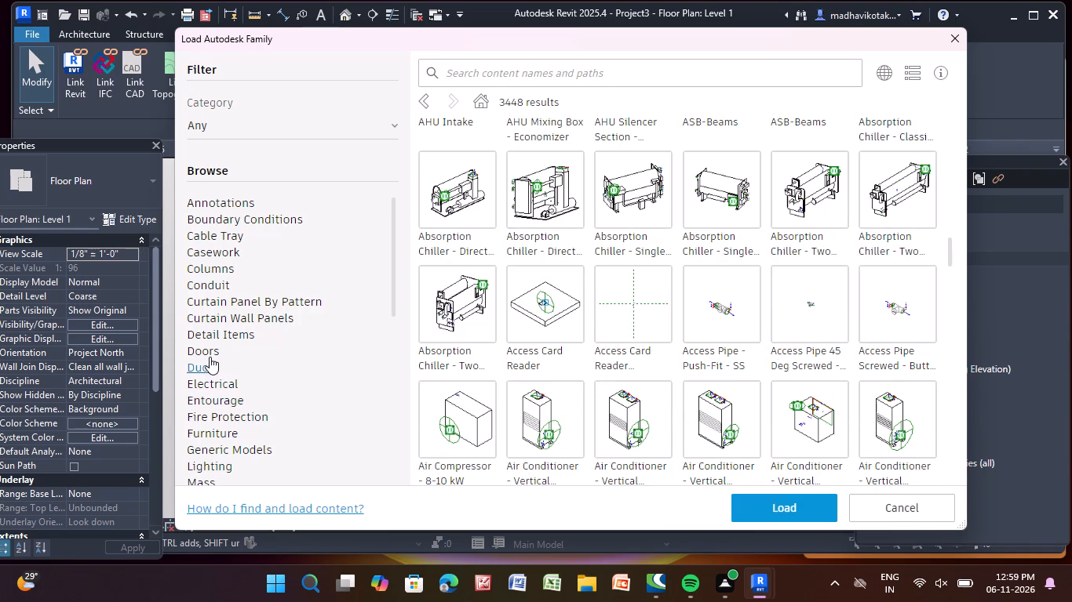
{"action": "left_click", "coordinate": [210, 352]}
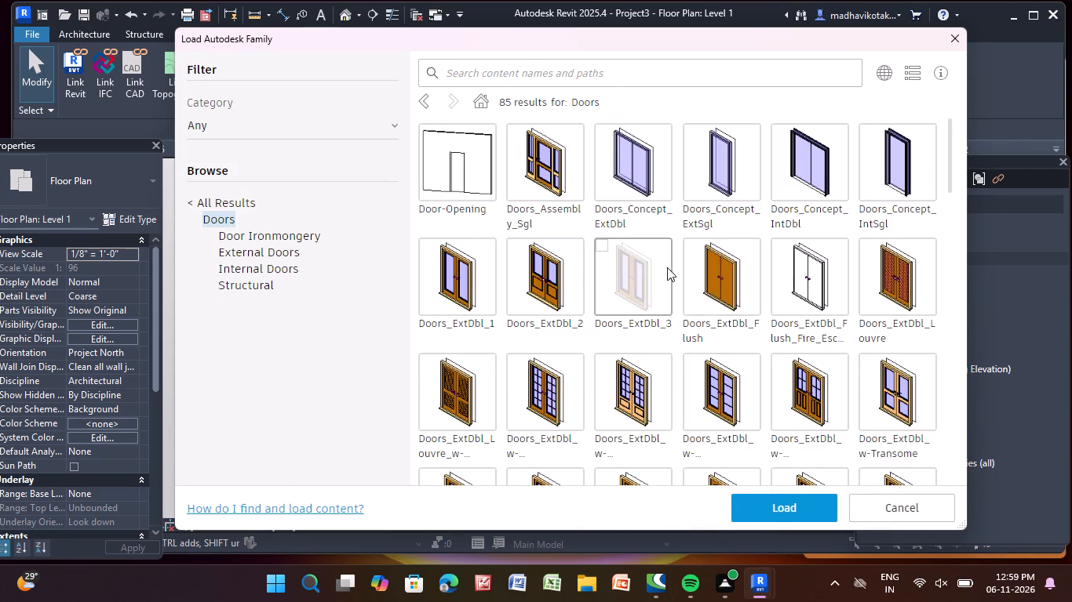
{"action": "scroll", "coordinate": [655, 274], "scroll_direction": "down", "scroll_amount": 6}
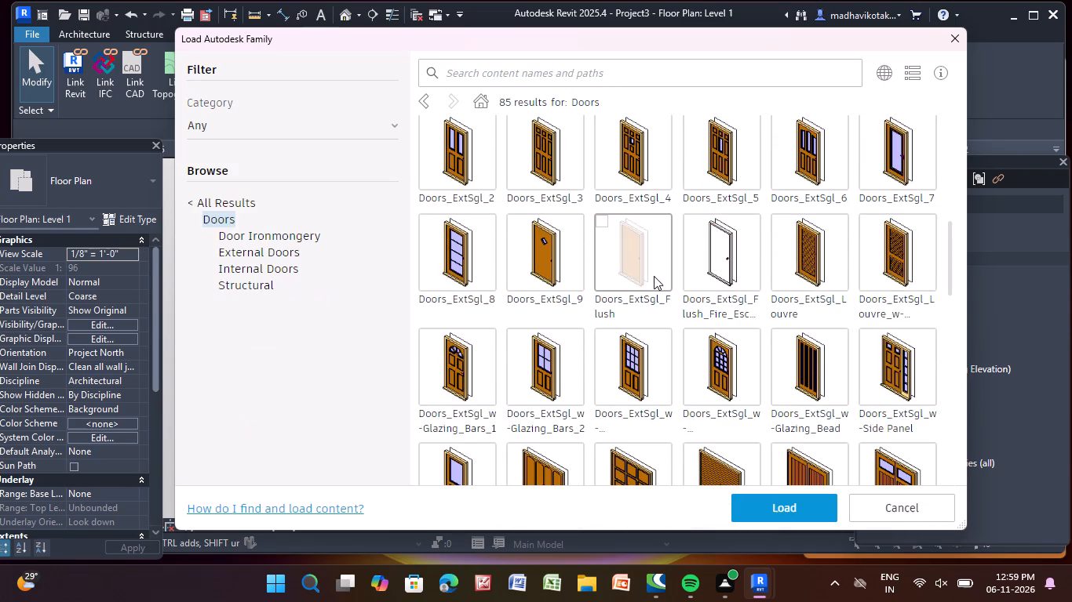
{"action": "scroll", "coordinate": [654, 276], "scroll_direction": "down", "scroll_amount": 2}
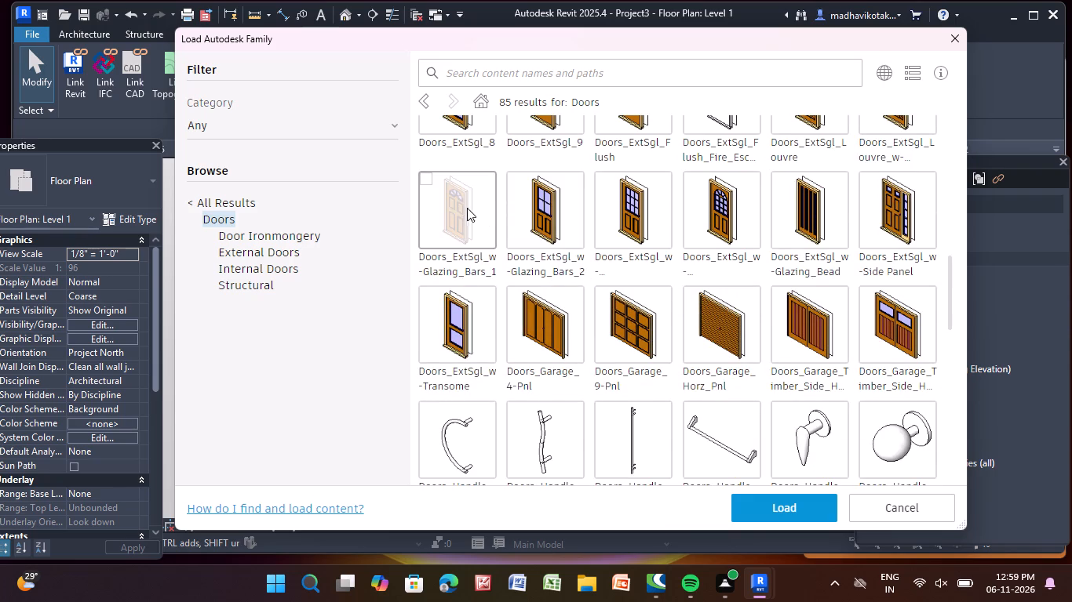
{"action": "scroll", "coordinate": [780, 307], "scroll_direction": "up", "scroll_amount": 5}
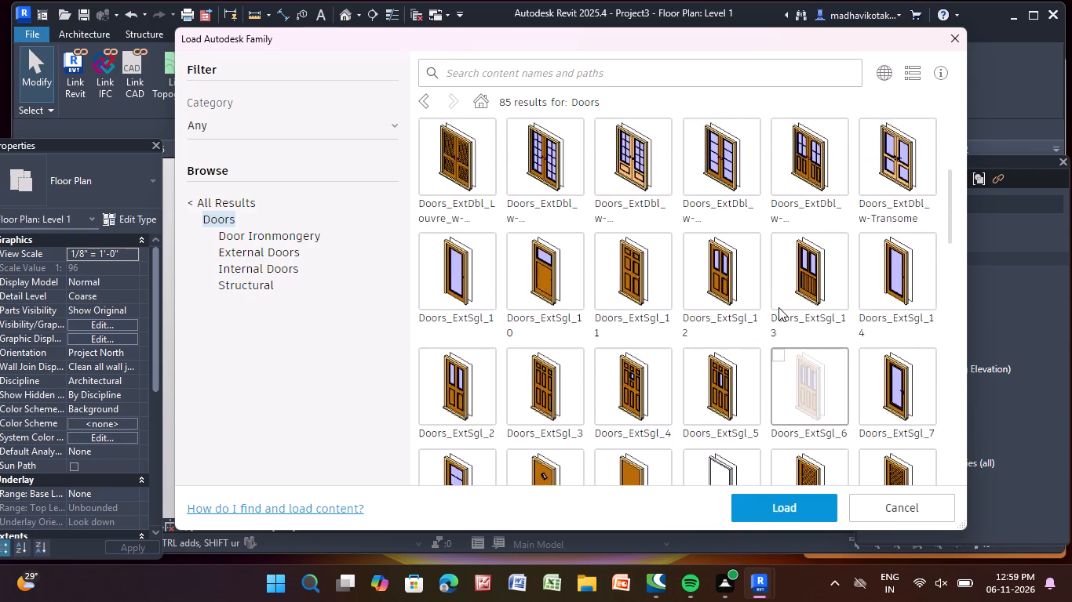
{"action": "scroll", "coordinate": [778, 307], "scroll_direction": "up", "scroll_amount": 2}
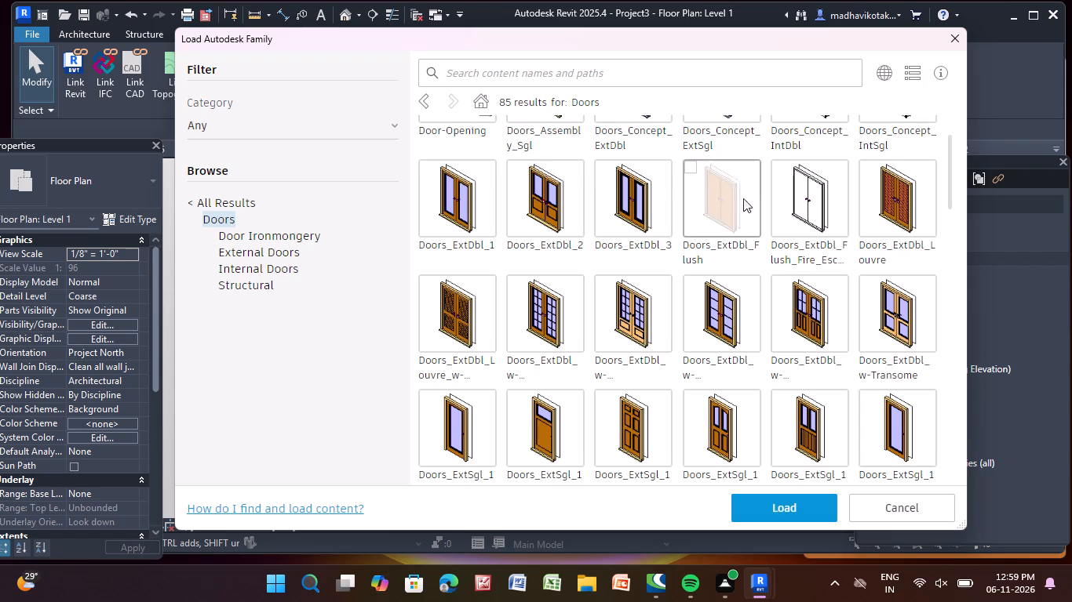
{"action": "left_click", "coordinate": [549, 202]}
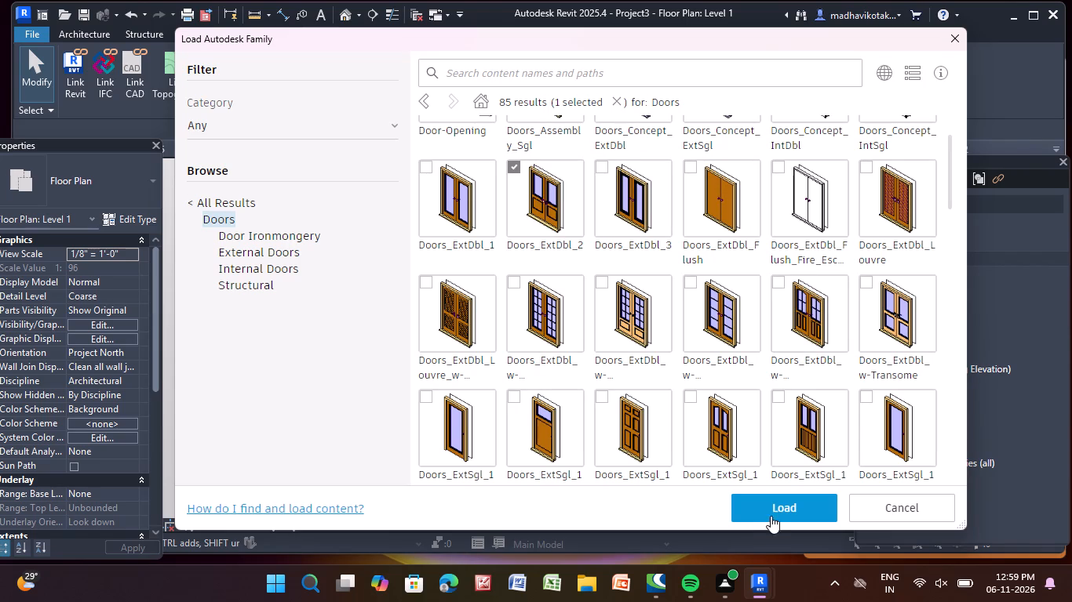
{"action": "left_click", "coordinate": [763, 502]}
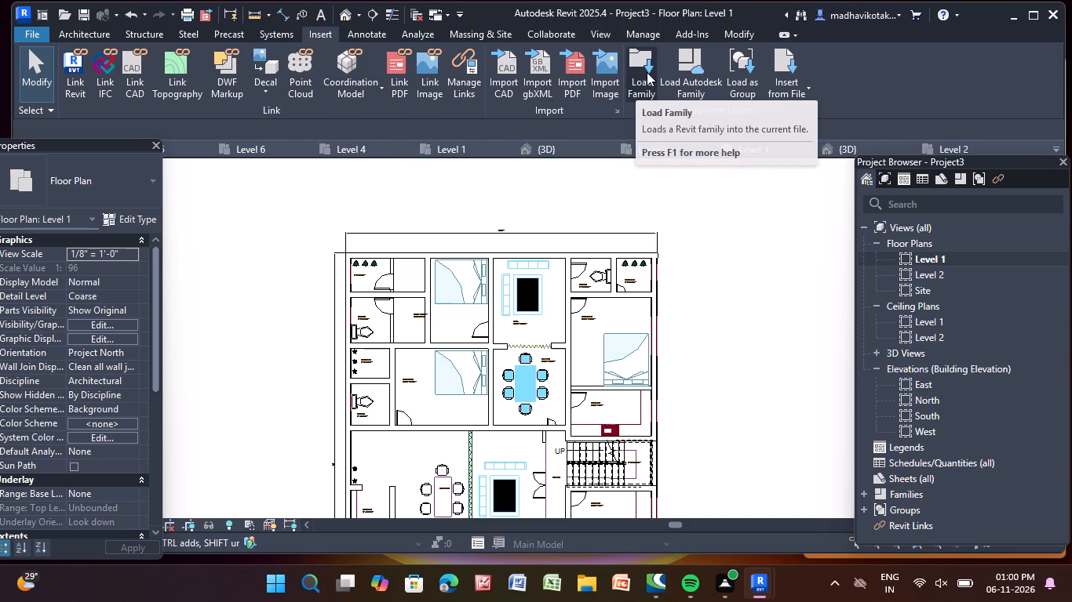
Load the single exterior door family Doors_ExtSgl_12 from the Autodesk family library.
{"action": "left_click", "coordinate": [702, 63]}
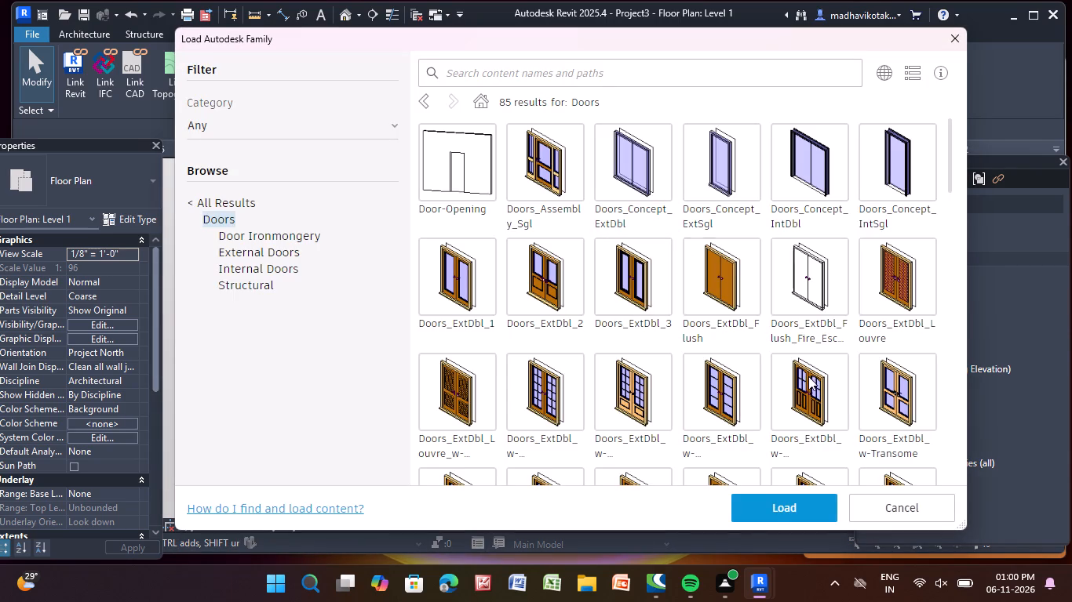
{"action": "scroll", "coordinate": [746, 386], "scroll_direction": "down", "scroll_amount": 2}
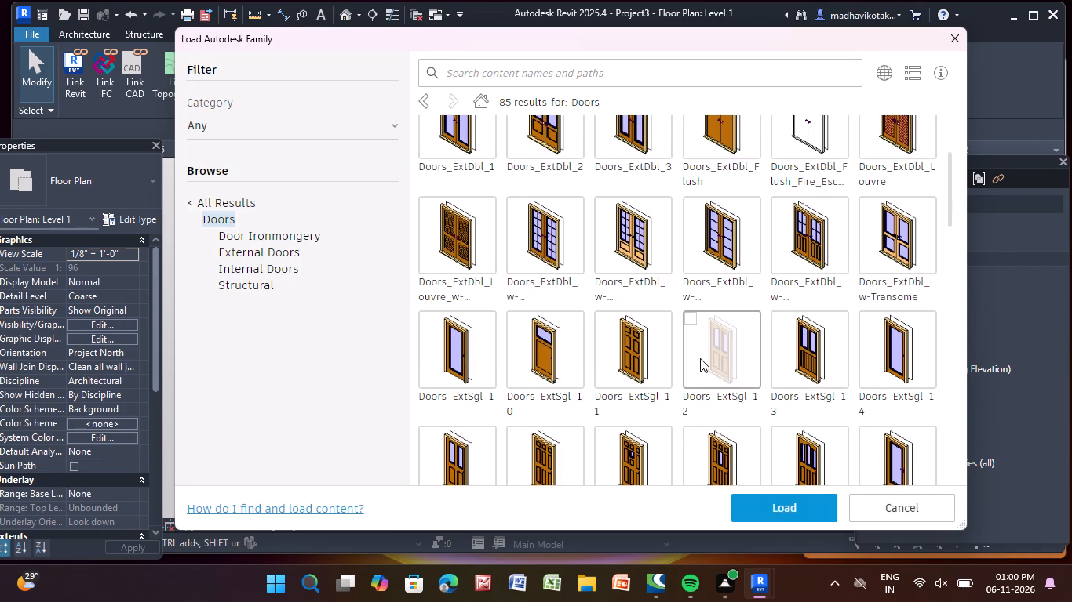
{"action": "left_click", "coordinate": [700, 358]}
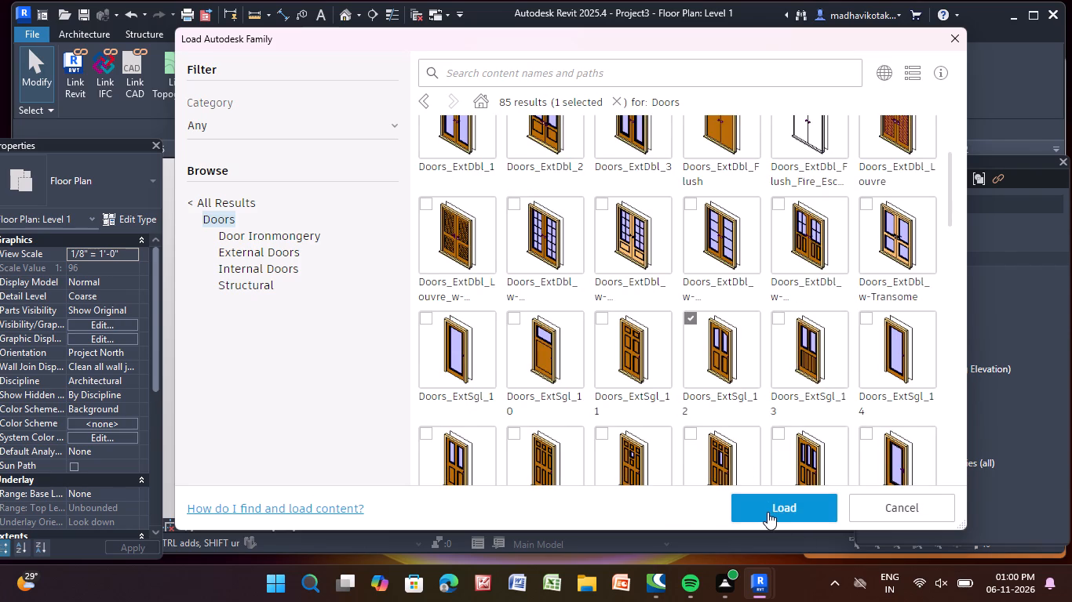
{"action": "left_click", "coordinate": [768, 511]}
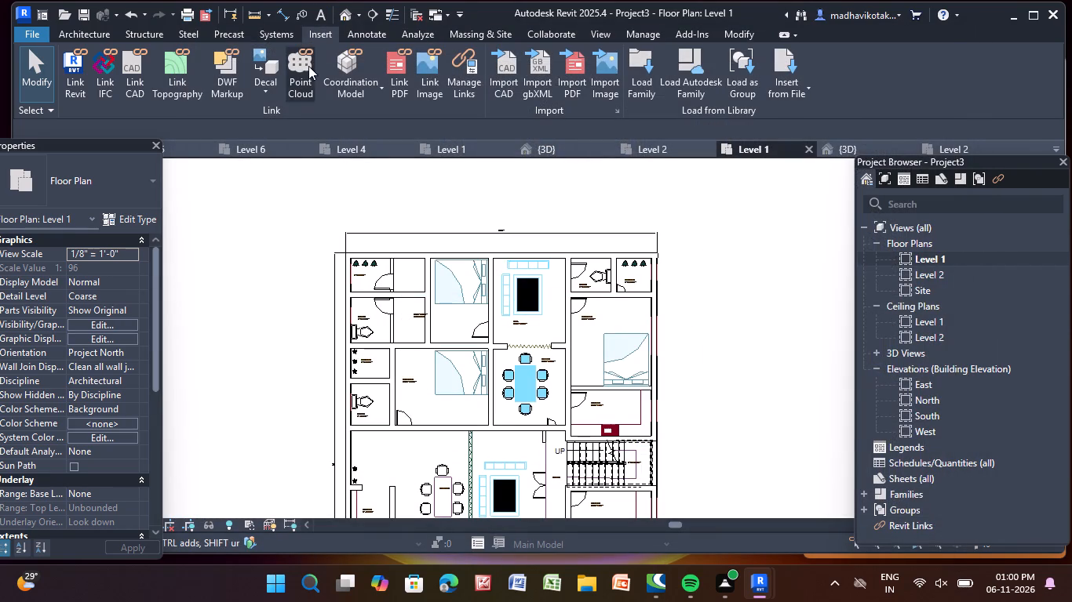
Place Doors_ExtSgl_12 910x2110mm doors in the upper flat: one in each hall side wall and one in the lower-left bedroom's bottom wall.
{"action": "left_click", "coordinate": [85, 34]}
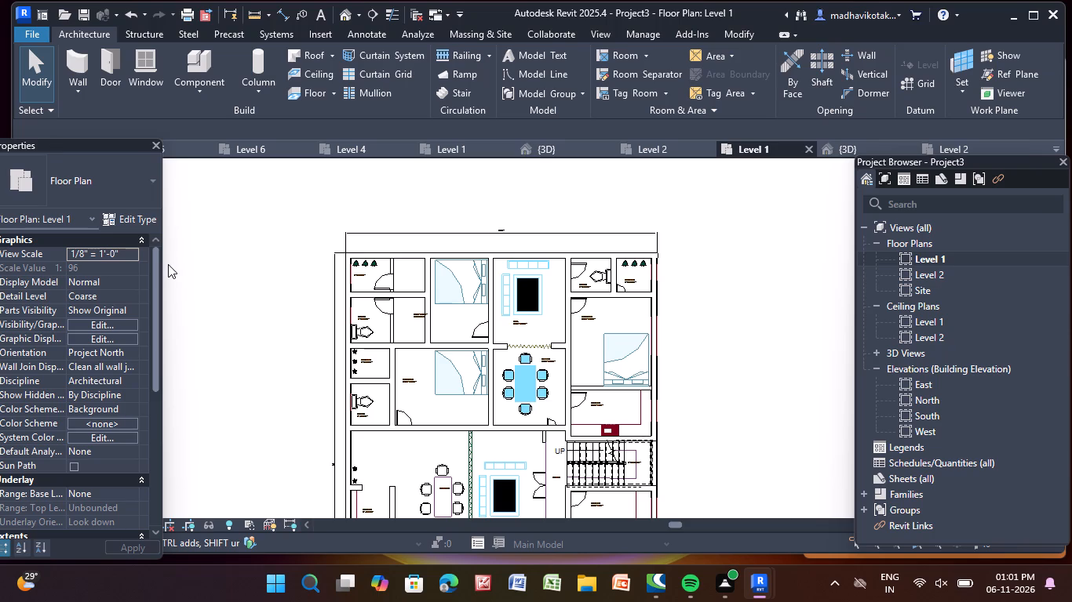
{"action": "left_click", "coordinate": [103, 58]}
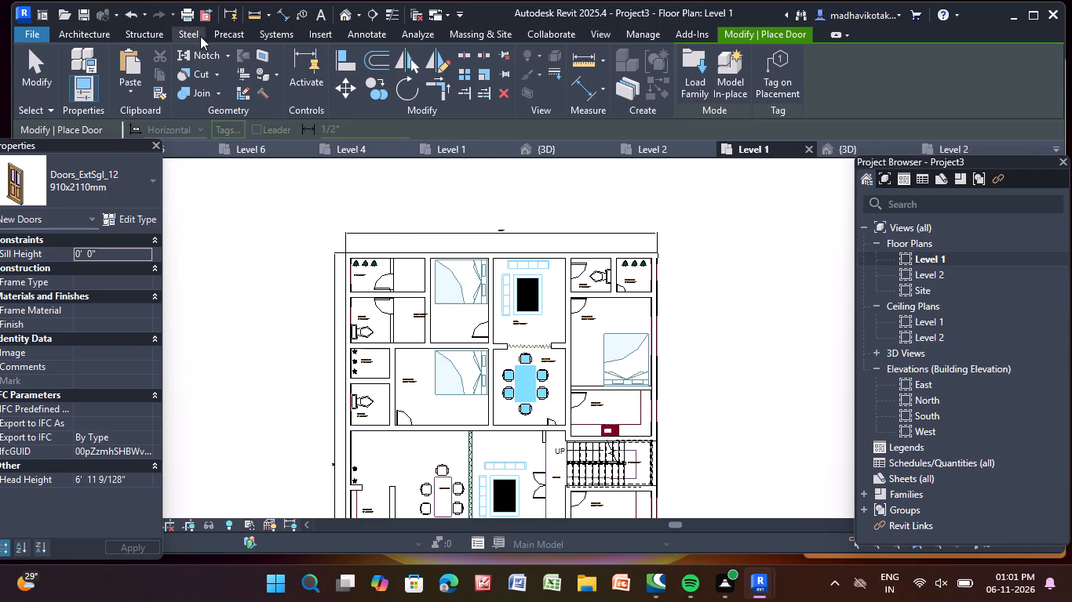
{"action": "scroll", "coordinate": [589, 276], "scroll_direction": "up", "scroll_amount": 2}
{"action": "scroll", "coordinate": [396, 353], "scroll_direction": "up", "scroll_amount": 4}
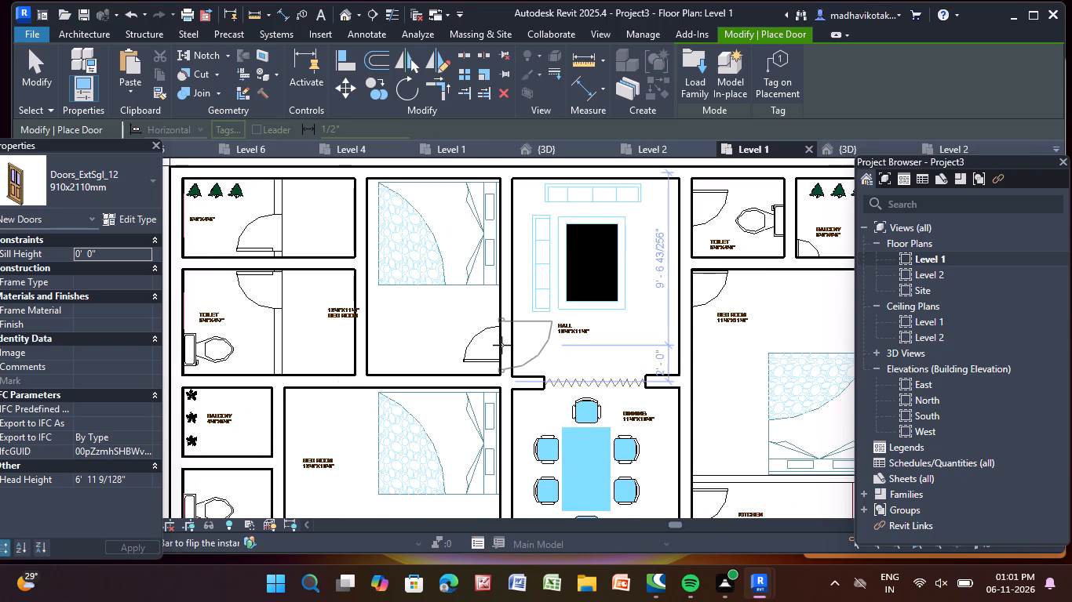
{"action": "left_click", "coordinate": [501, 344]}
{"action": "scroll", "coordinate": [501, 344], "scroll_direction": "down", "scroll_amount": 1}
{"action": "middle_click_drag", "start_coordinate": [501, 344], "coordinate": [464, 330]}
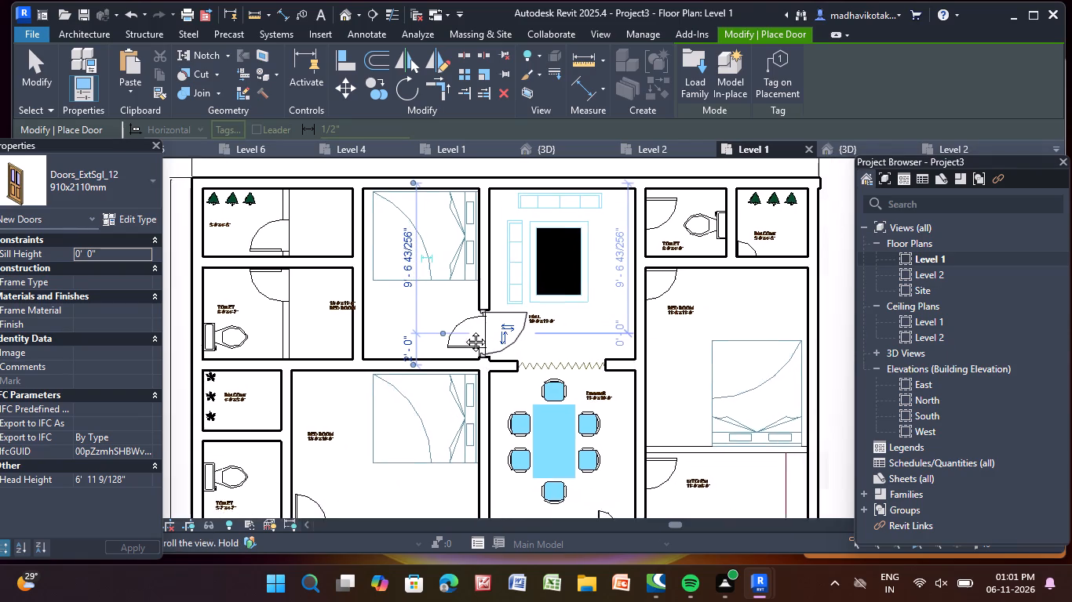
{"action": "middle_click_drag", "start_coordinate": [464, 330], "coordinate": [376, 325]}
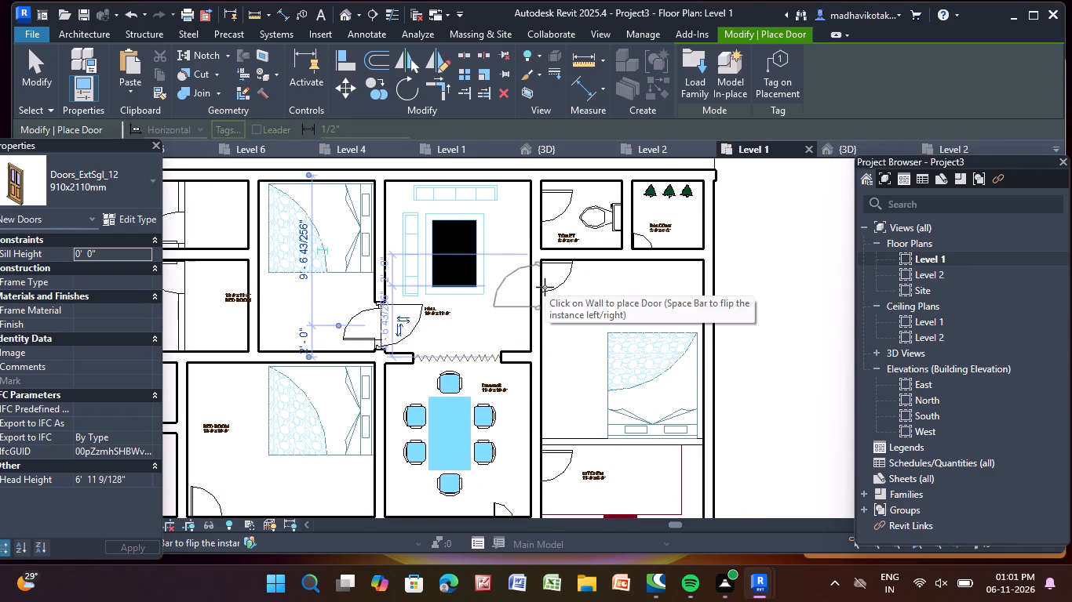
{"action": "left_click", "coordinate": [543, 296]}
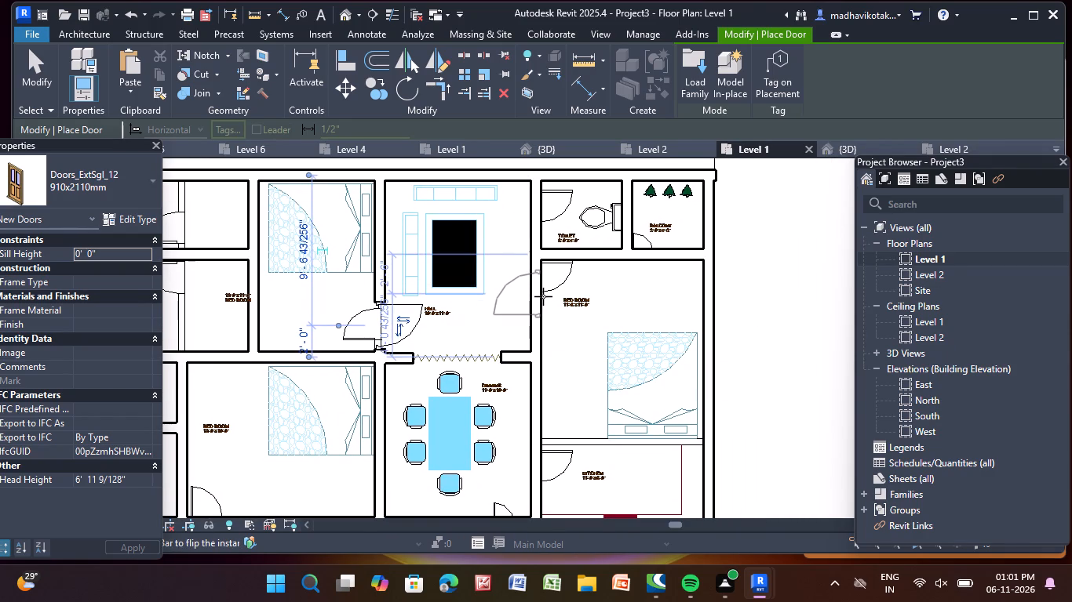
{"action": "middle_click_drag", "start_coordinate": [451, 352], "coordinate": [462, 209]}
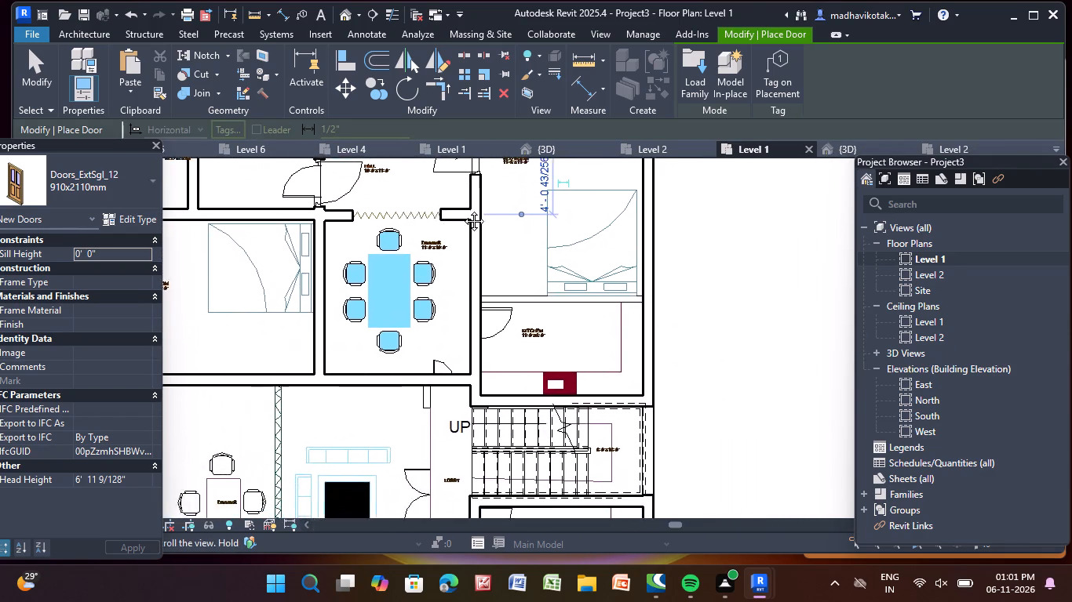
{"action": "middle_click_drag", "start_coordinate": [462, 209], "coordinate": [520, 212]}
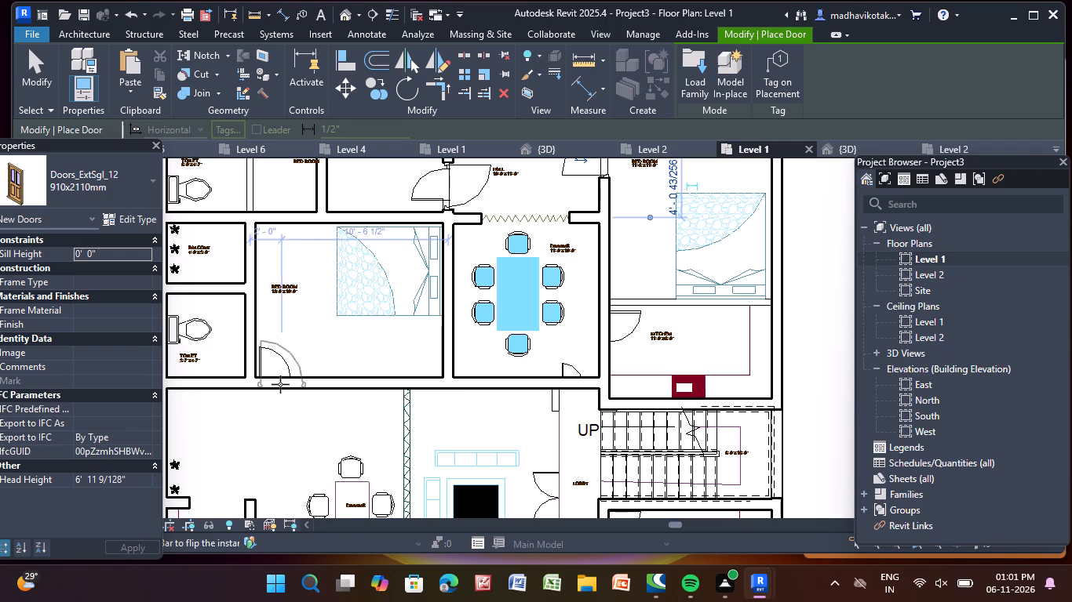
{"action": "left_click", "coordinate": [283, 382]}
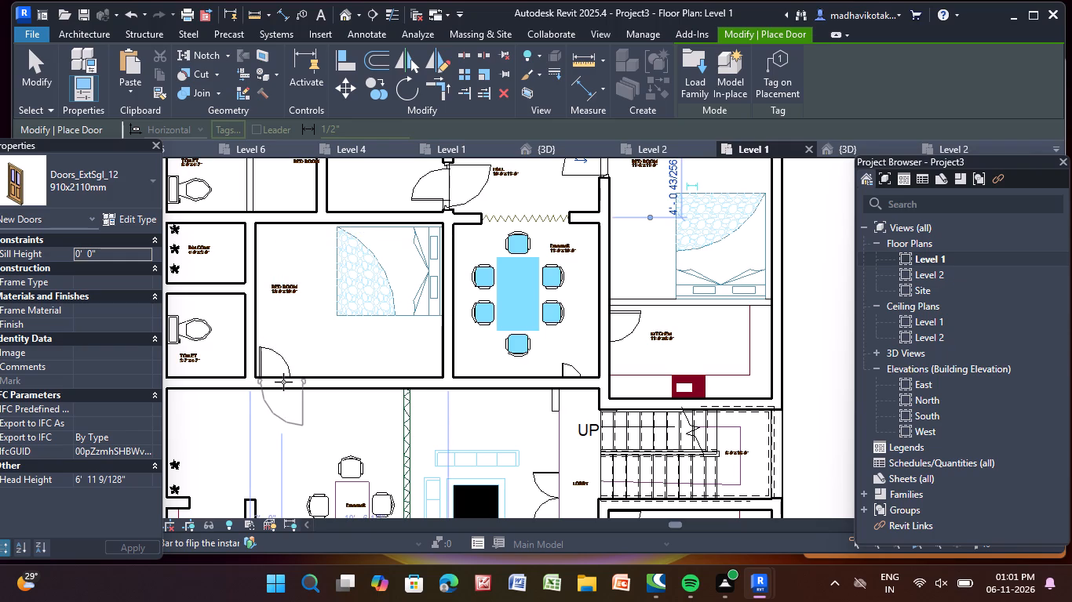
Place a Doors_ExtSgl_12 910x2110mm door in the lower flat's wall between the left bedroom and the dining room.
{"action": "scroll", "coordinate": [284, 383], "scroll_direction": "down", "scroll_amount": 3}
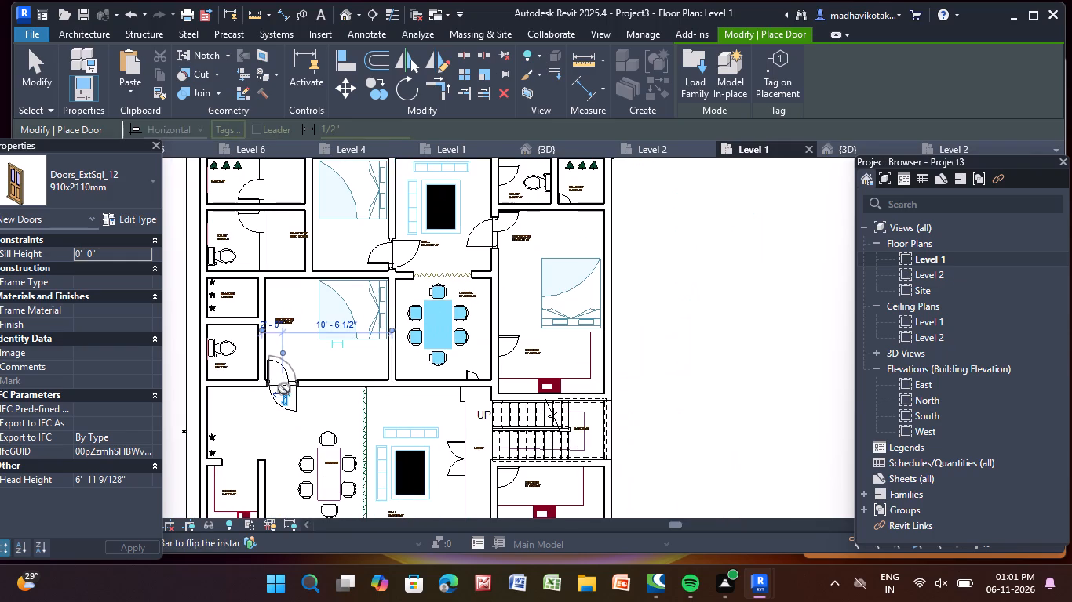
{"action": "middle_click_drag", "start_coordinate": [290, 373], "coordinate": [288, 171]}
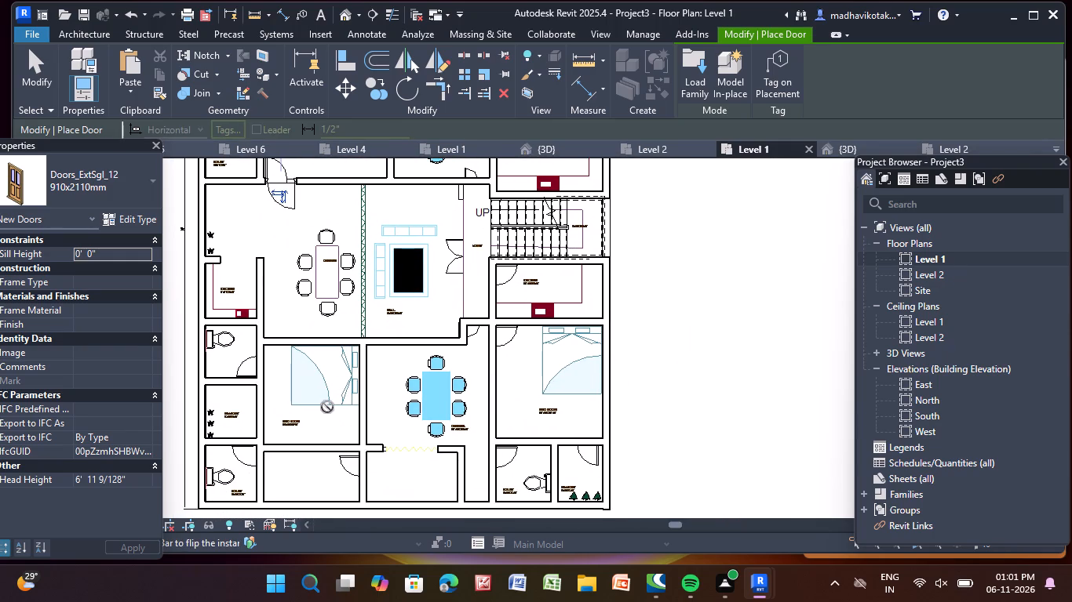
{"action": "scroll", "coordinate": [324, 407], "scroll_direction": "up", "scroll_amount": 3}
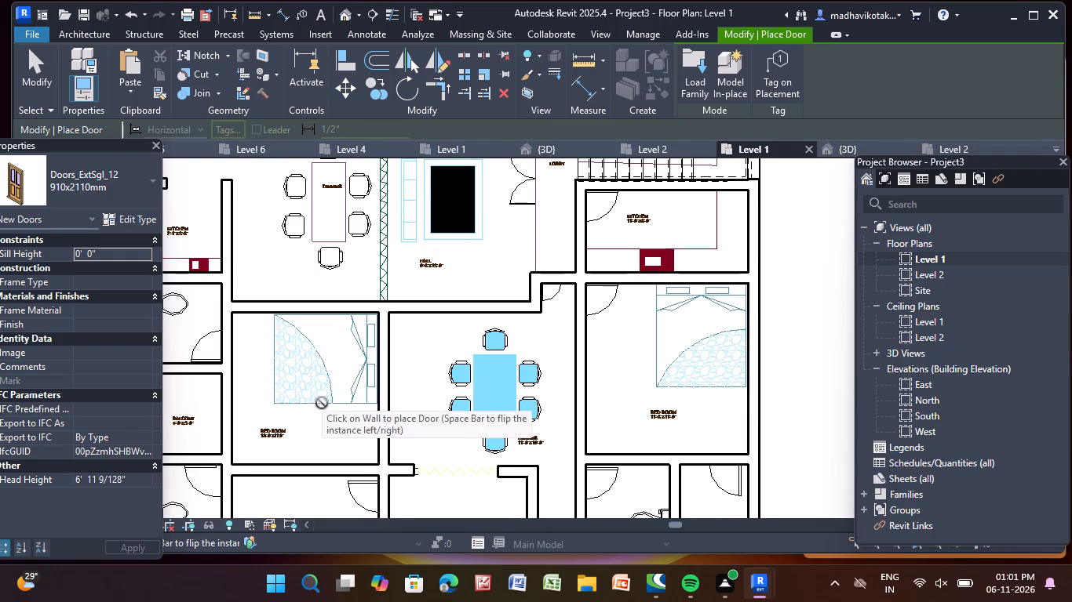
{"action": "middle_click_drag", "start_coordinate": [322, 403], "coordinate": [323, 320]}
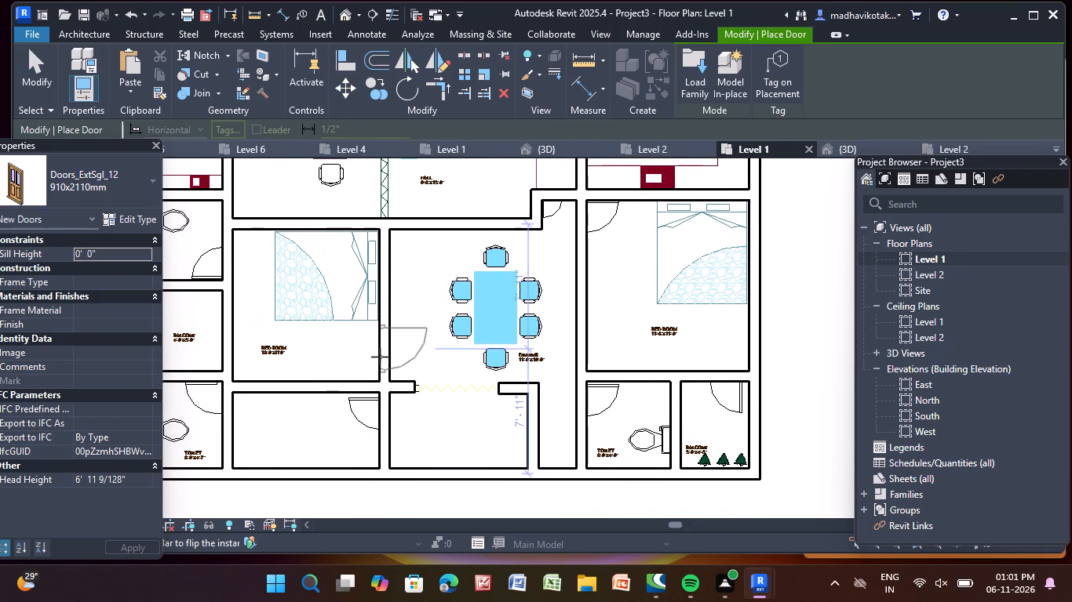
{"action": "left_click", "coordinate": [381, 350]}
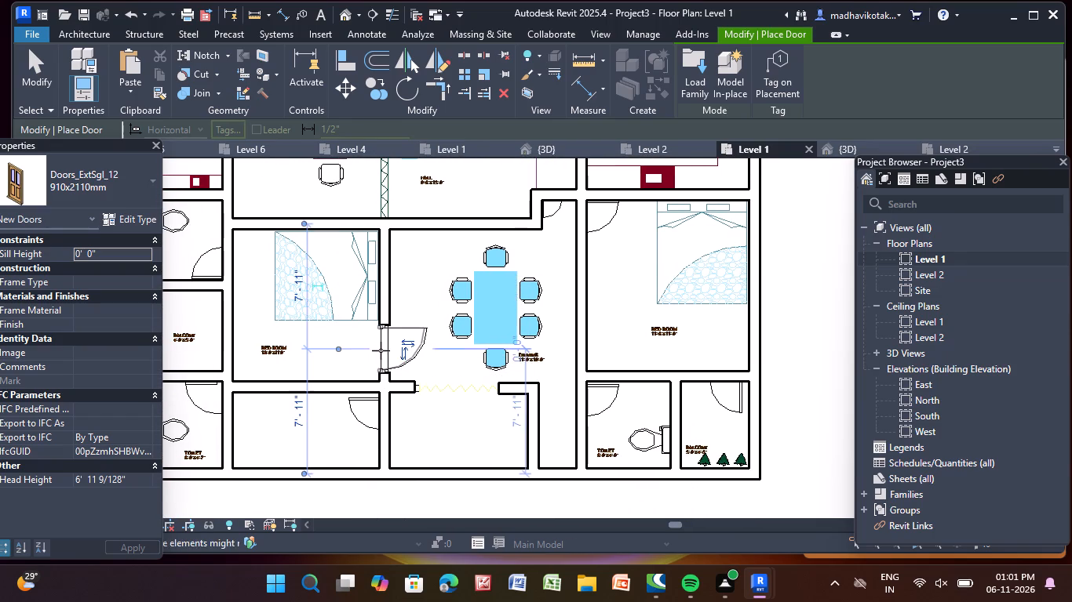
Place a Doors_ExtSgl_12 910x2110mm door in the lower flat's wall between the dining room and right bedroom, and finish placing doors.
{"action": "middle_click_drag", "start_coordinate": [587, 219], "coordinate": [462, 317]}
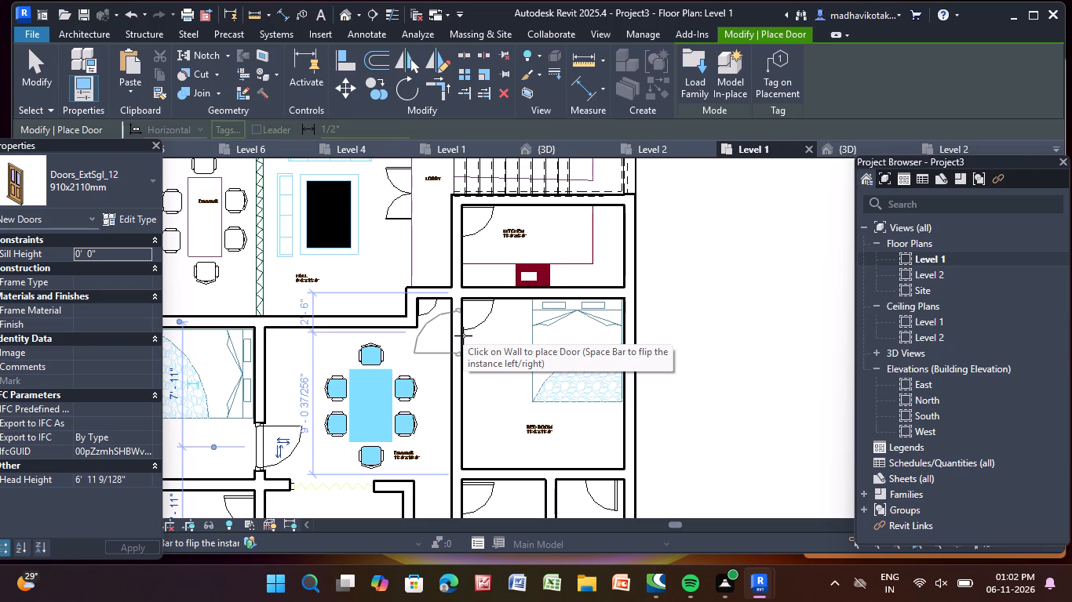
{"action": "left_click", "coordinate": [463, 335]}
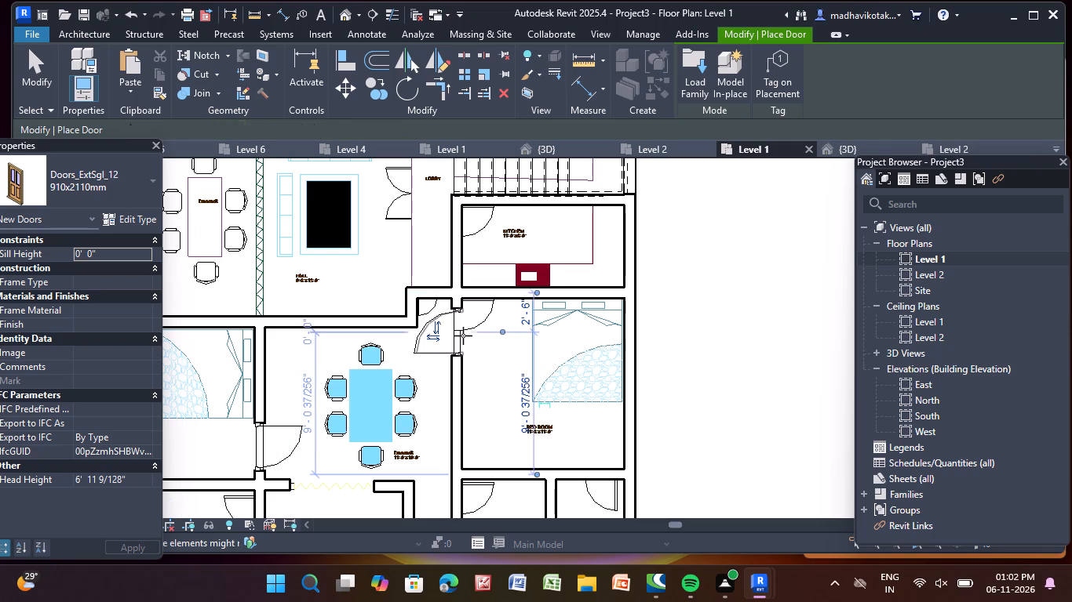
{"action": "scroll", "coordinate": [463, 335], "scroll_direction": "down", "scroll_amount": 2}
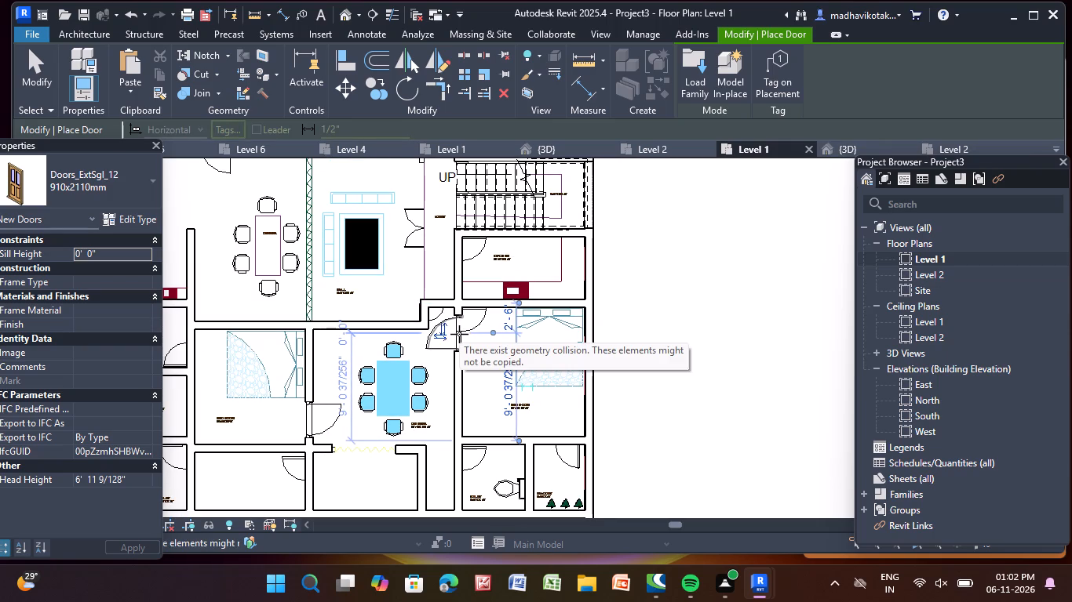
{"action": "middle_click_drag", "start_coordinate": [454, 335], "coordinate": [403, 496]}
{"action": "middle_click_drag", "start_coordinate": [278, 317], "coordinate": [290, 481]}
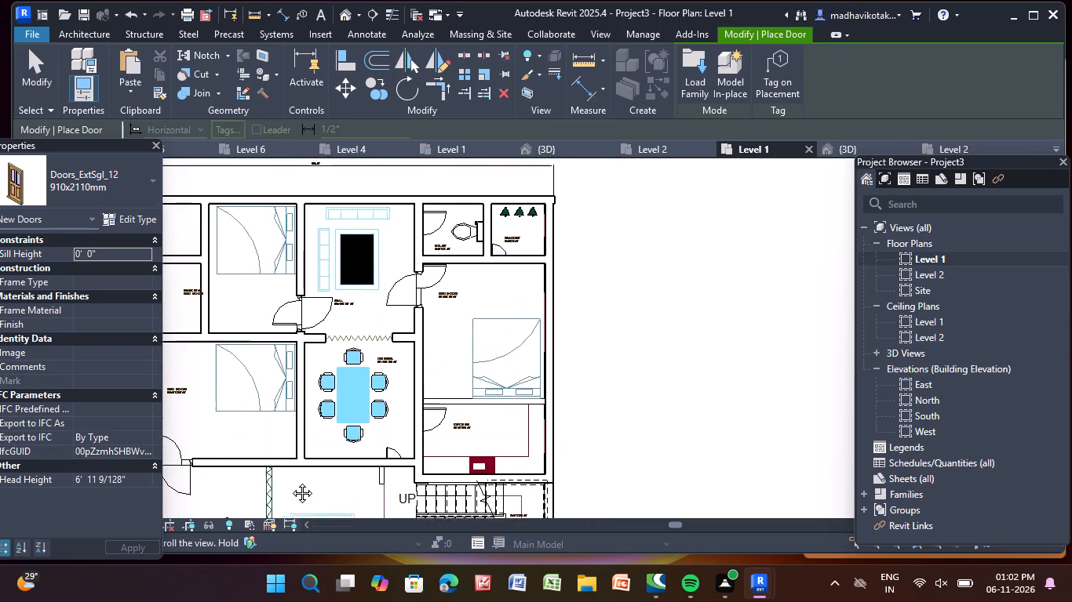
{"action": "middle_click_drag", "start_coordinate": [290, 481], "coordinate": [290, 482]}
{"action": "middle_click_drag", "start_coordinate": [283, 470], "coordinate": [359, 444]}
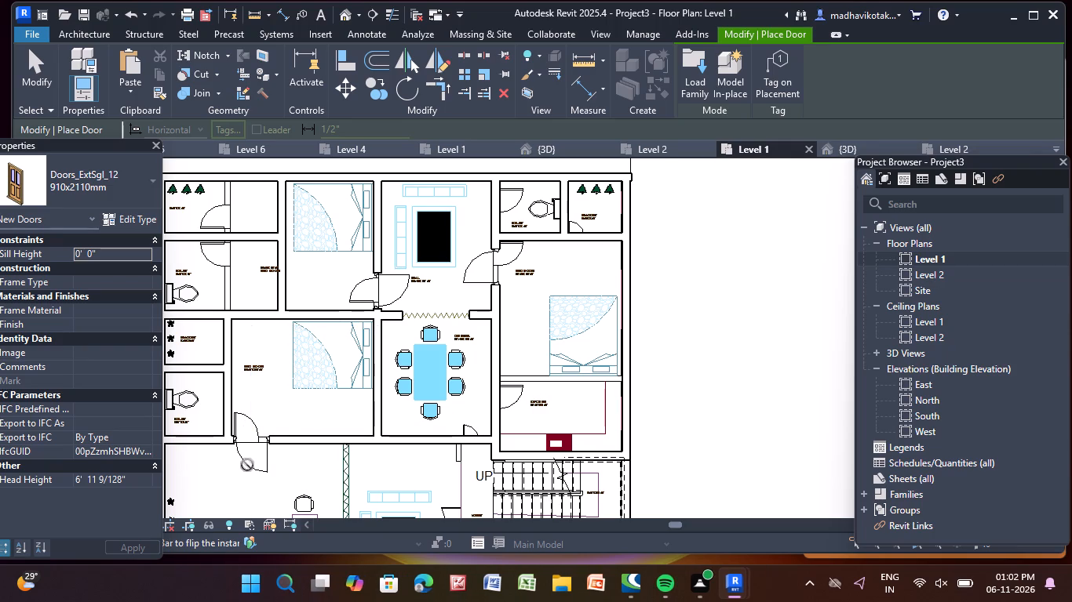
{"action": "key", "text": "Escape"}
{"action": "left_click", "coordinate": [262, 336]}
{"action": "key", "text": "Escape"}
{"action": "key", "text": "Escape"}
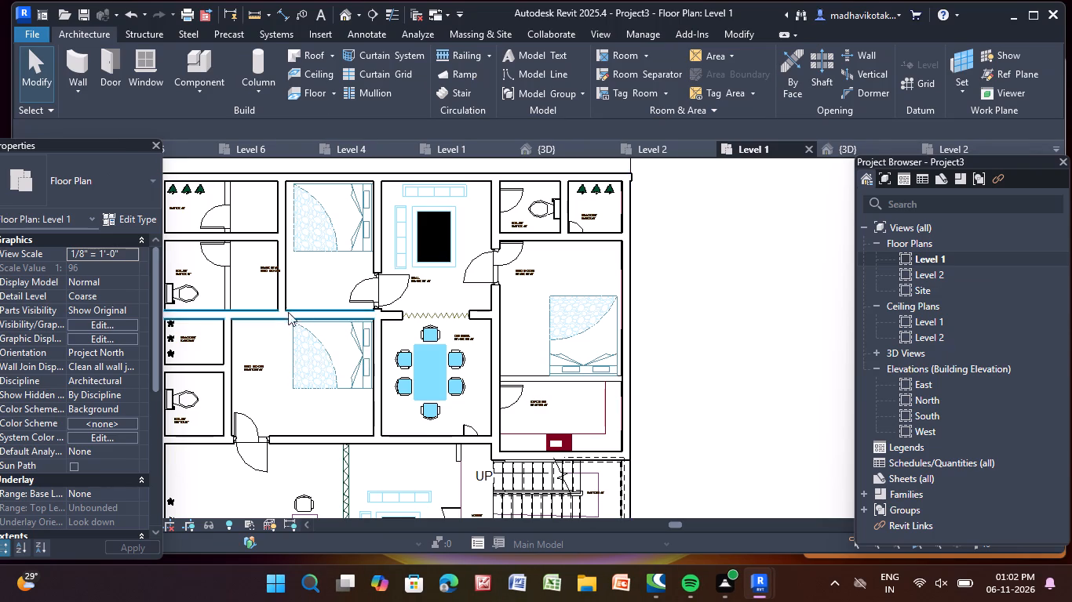
Flip the facing and hand of the upper flat's door in the hall's left wall so it swings into the bedroom, hinged at the lower jamb.
{"action": "middle_click_drag", "start_coordinate": [299, 298], "coordinate": [335, 292]}
{"action": "left_click", "coordinate": [433, 294]}
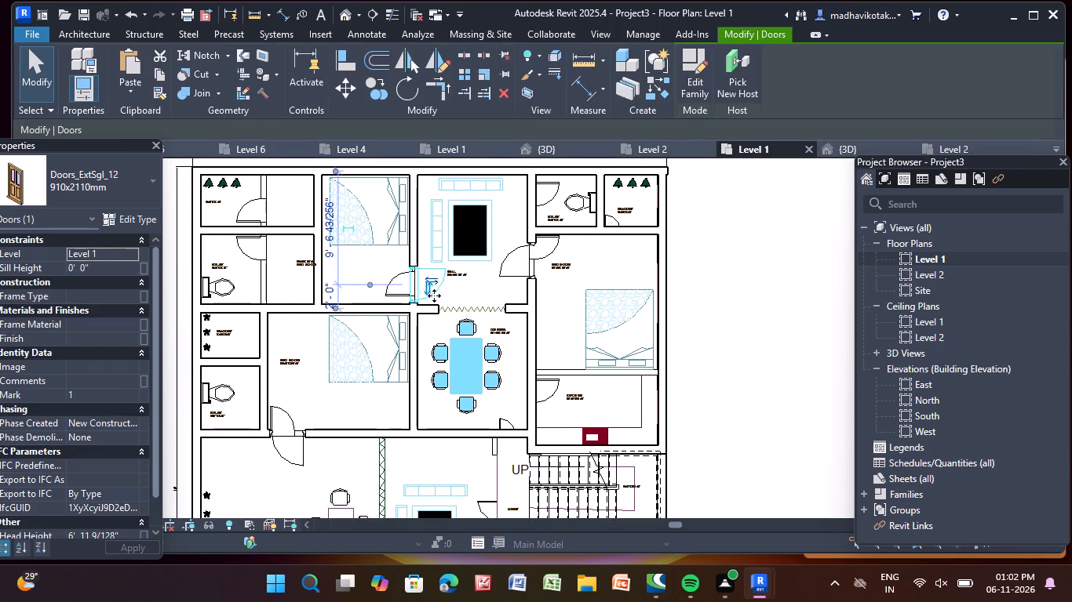
{"action": "scroll", "coordinate": [434, 296], "scroll_direction": "up", "scroll_amount": 10}
{"action": "left_click", "coordinate": [422, 232]}
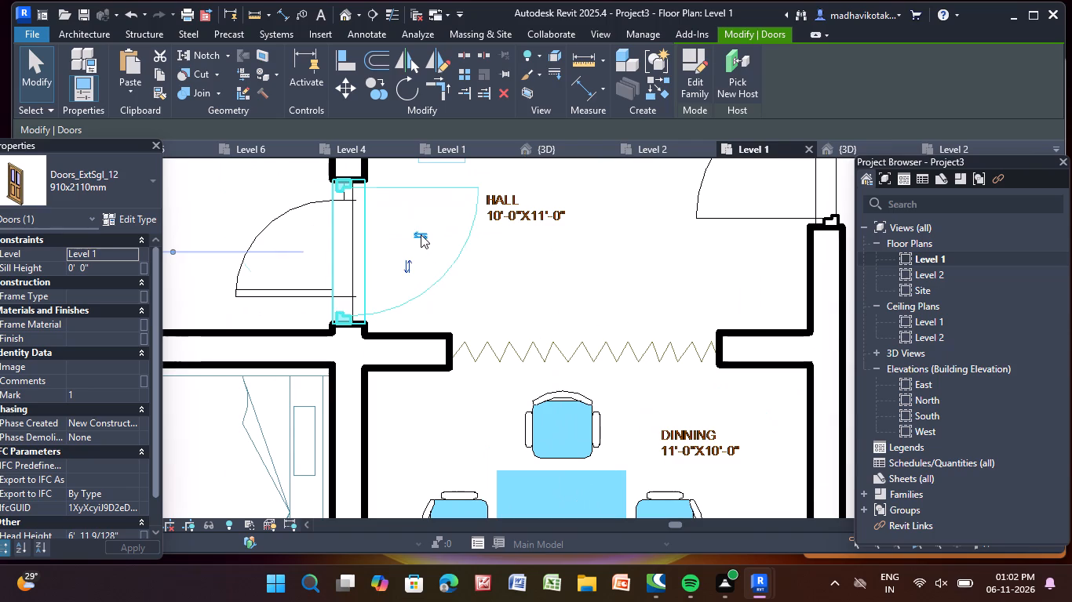
{"action": "scroll", "coordinate": [416, 240], "scroll_direction": "down", "scroll_amount": 1}
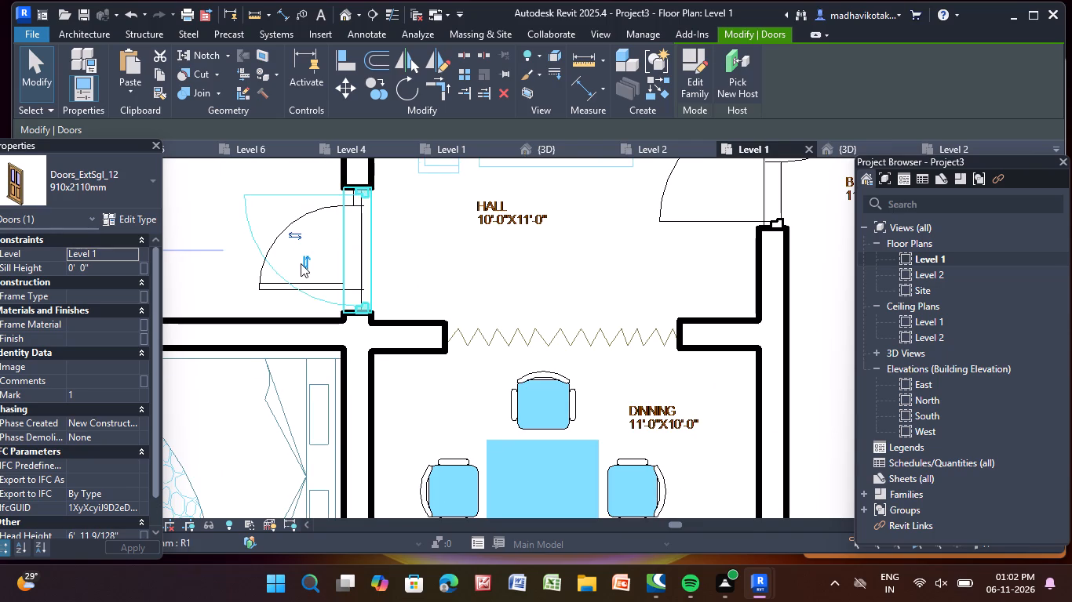
{"action": "left_click", "coordinate": [301, 263]}
Flip the facing and hand of the door in the upper flat's lower-left bedroom's bottom wall so it swings inward from the left jamb.
{"action": "scroll", "coordinate": [318, 286], "scroll_direction": "down", "scroll_amount": 10}
{"action": "middle_click_drag", "start_coordinate": [336, 315], "coordinate": [372, 307]}
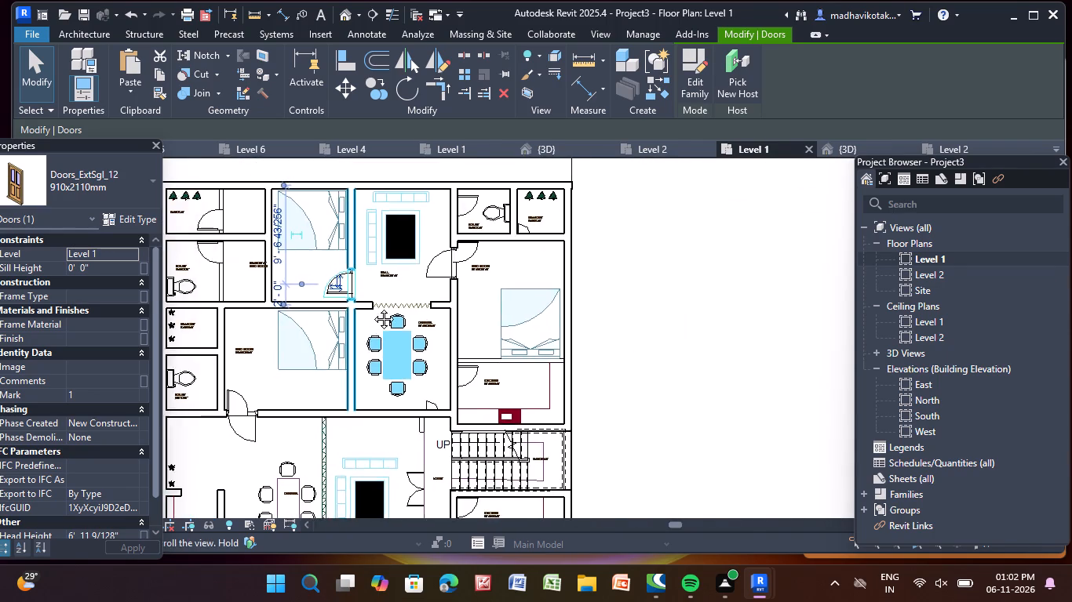
{"action": "middle_click_drag", "start_coordinate": [372, 307], "coordinate": [598, 244]}
{"action": "scroll", "coordinate": [517, 338], "scroll_direction": "up", "scroll_amount": 3}
{"action": "left_click", "coordinate": [484, 367]}
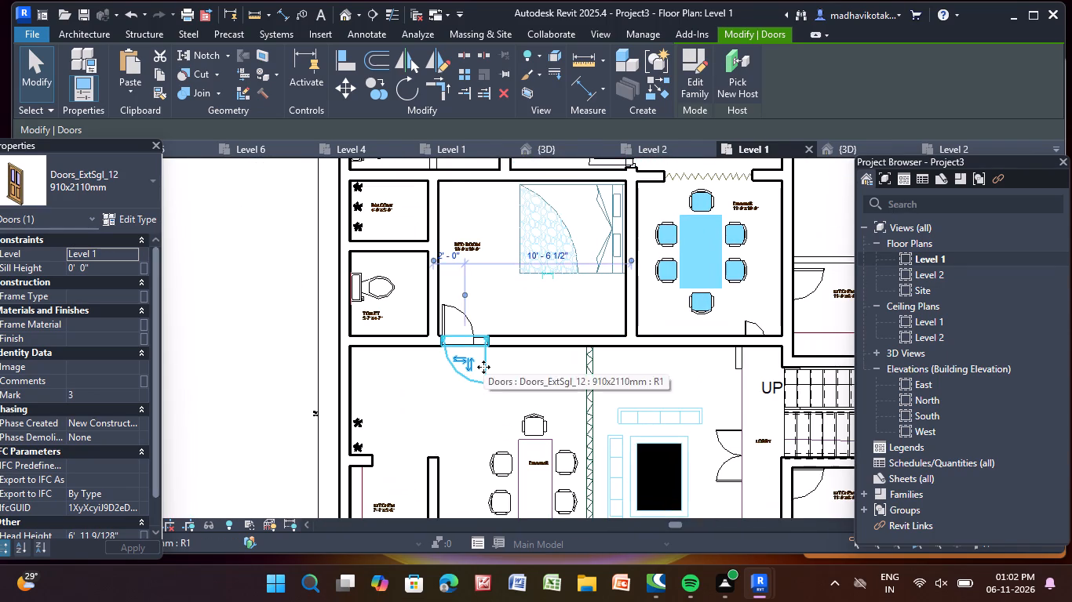
{"action": "scroll", "coordinate": [483, 367], "scroll_direction": "up", "scroll_amount": 3}
{"action": "left_click", "coordinate": [465, 371]}
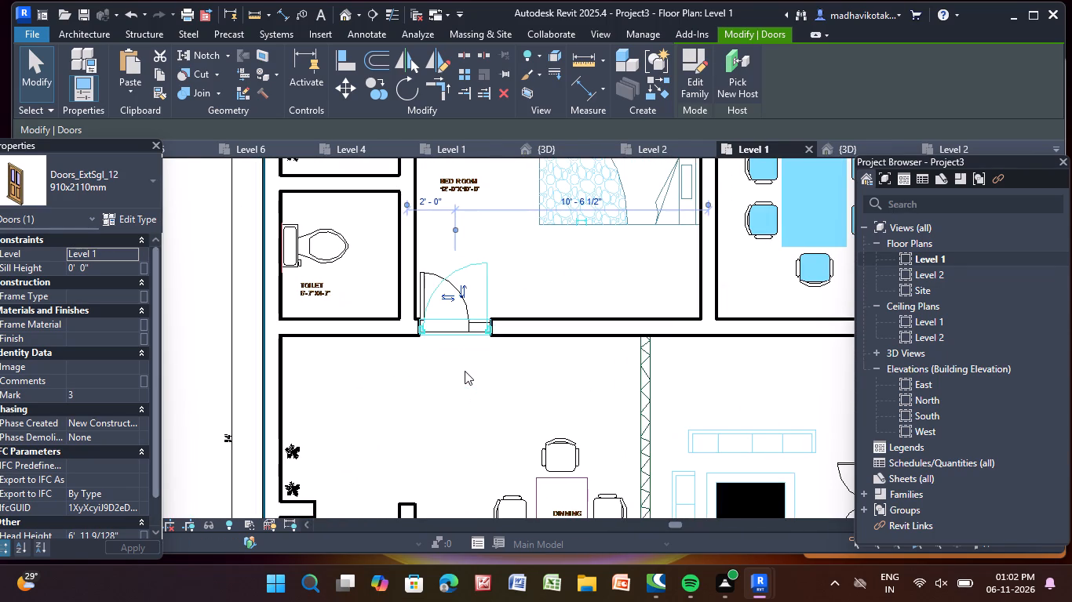
{"action": "left_click", "coordinate": [447, 296]}
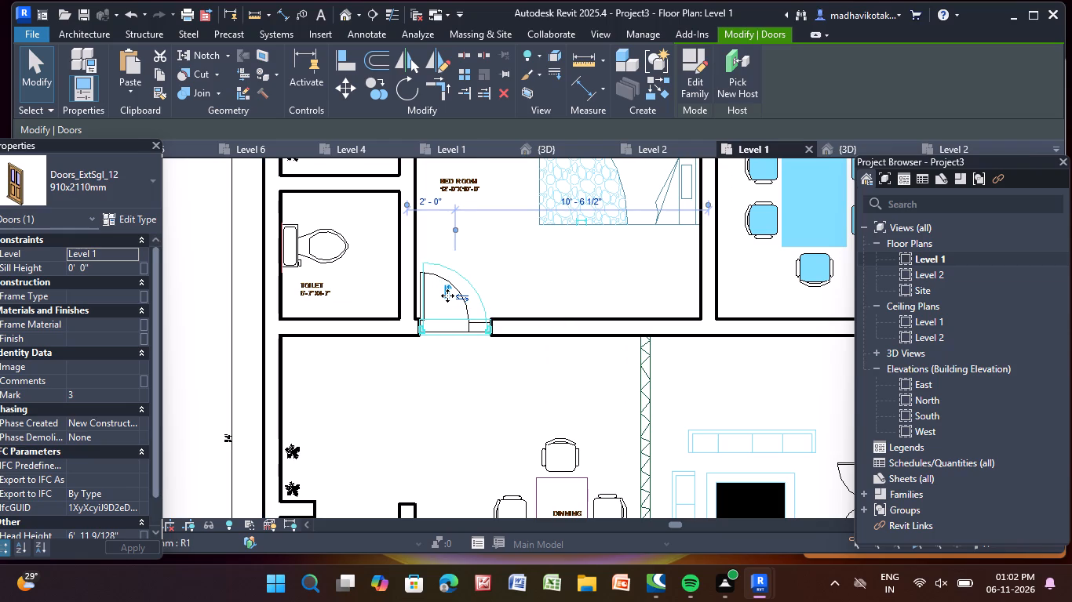
Flip the facing and hand of the lower flat's door between left bedroom and dining room so it swings into the bedroom, hinged at the lower jamb.
{"action": "scroll", "coordinate": [447, 296], "scroll_direction": "down", "scroll_amount": 5}
{"action": "middle_click_drag", "start_coordinate": [446, 300], "coordinate": [428, 227]}
{"action": "scroll", "coordinate": [437, 269], "scroll_direction": "down", "scroll_amount": 1}
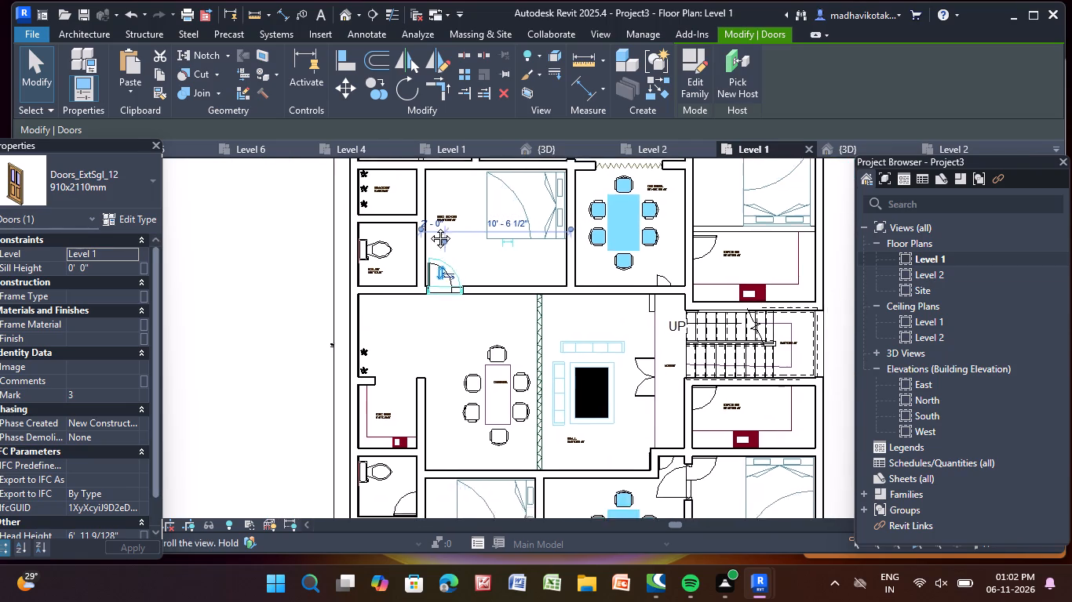
{"action": "middle_click_drag", "start_coordinate": [428, 227], "coordinate": [424, 135]}
{"action": "scroll", "coordinate": [526, 376], "scroll_direction": "up", "scroll_amount": 5}
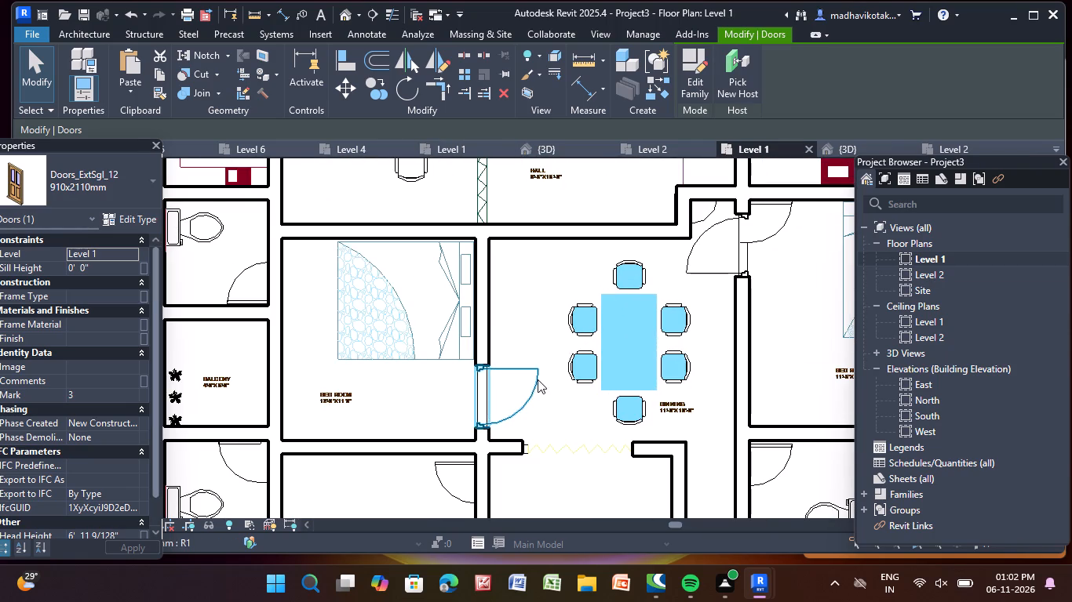
{"action": "left_click", "coordinate": [538, 379]}
{"action": "scroll", "coordinate": [535, 381], "scroll_direction": "up", "scroll_amount": 3}
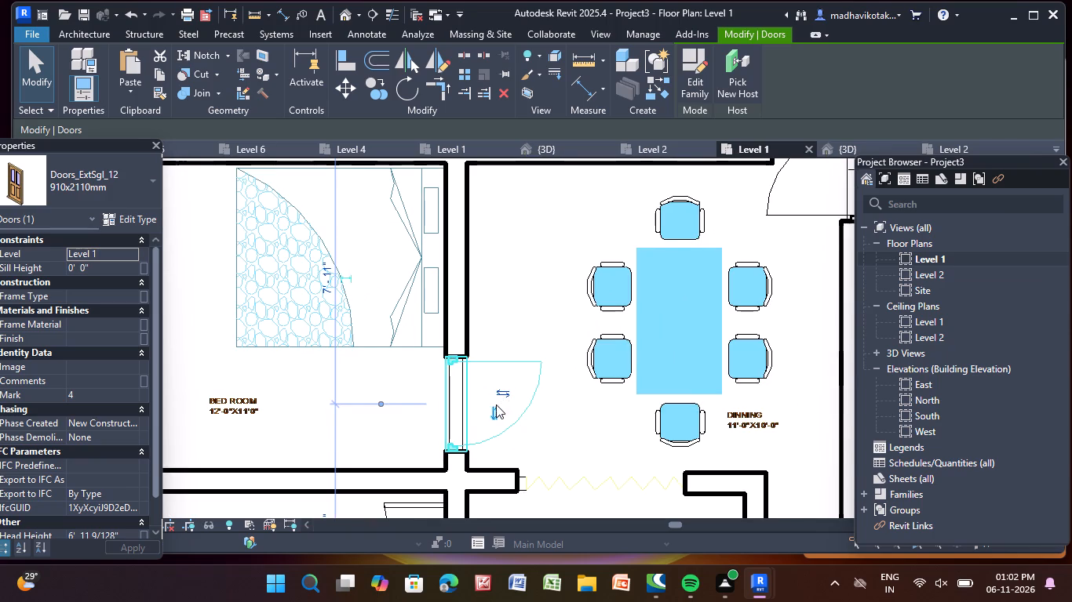
{"action": "left_click", "coordinate": [498, 392]}
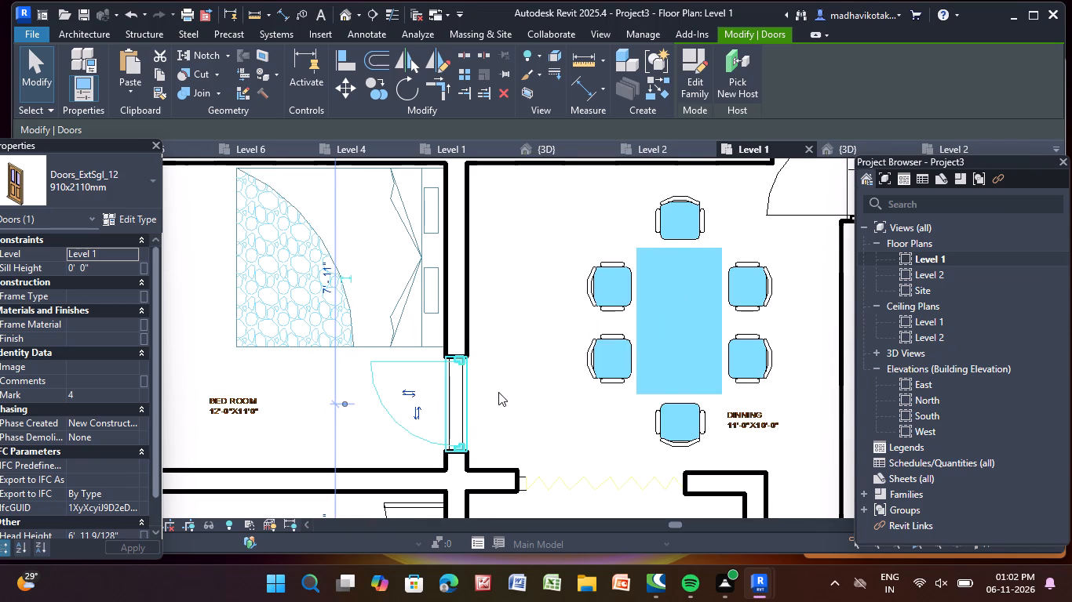
{"action": "left_click", "coordinate": [414, 416]}
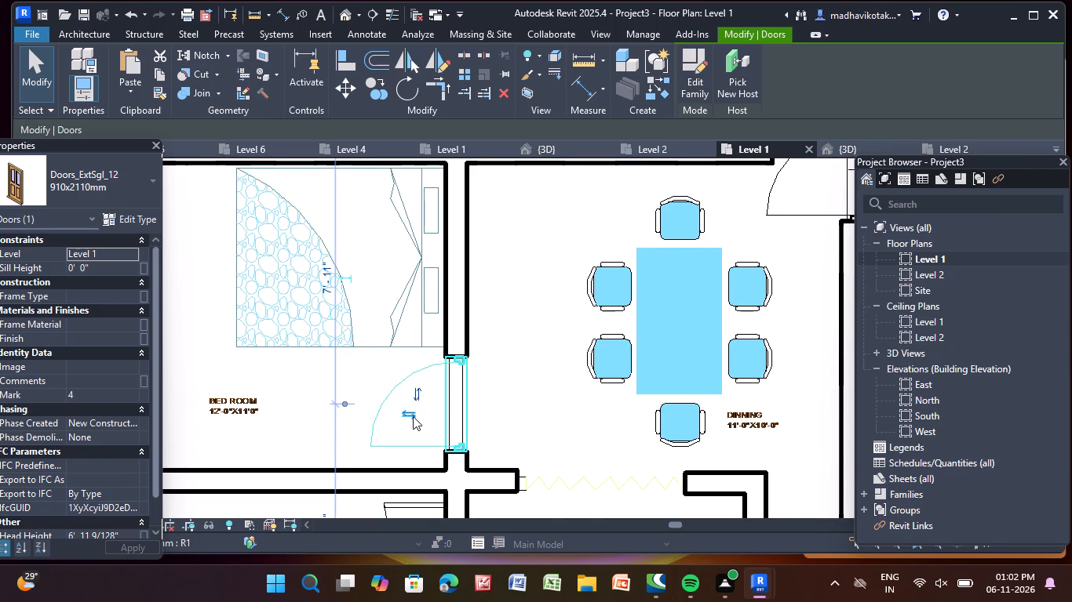
Flip the facing and hand of the lower flat's door between dining room and right bedroom so it swings into the bedroom from the upper jamb.
{"action": "scroll", "coordinate": [413, 416], "scroll_direction": "down", "scroll_amount": 6}
{"action": "middle_click_drag", "start_coordinate": [409, 419], "coordinate": [374, 357]}
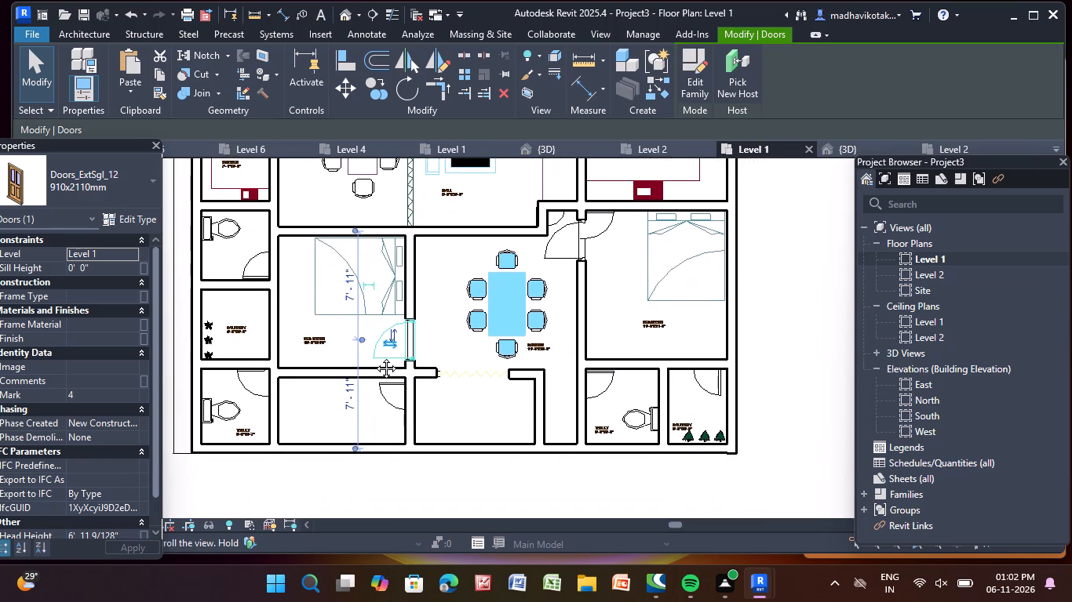
{"action": "middle_click_drag", "start_coordinate": [374, 357], "coordinate": [301, 456]}
{"action": "scroll", "coordinate": [373, 393], "scroll_direction": "up", "scroll_amount": 5}
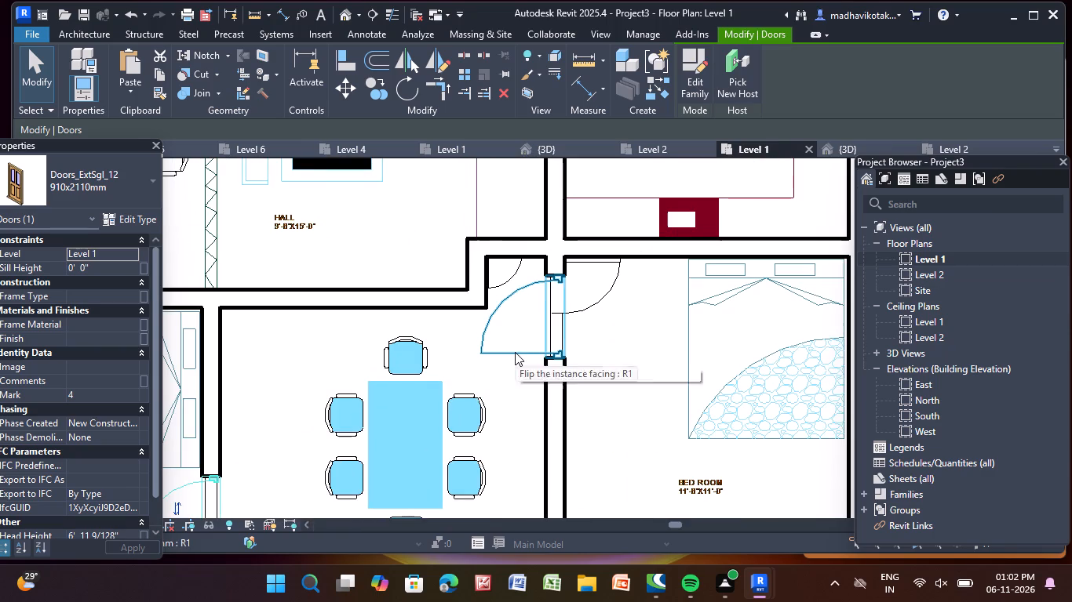
{"action": "left_click", "coordinate": [515, 352]}
{"action": "scroll", "coordinate": [537, 327], "scroll_direction": "up", "scroll_amount": 4}
{"action": "left_click", "coordinate": [501, 332]}
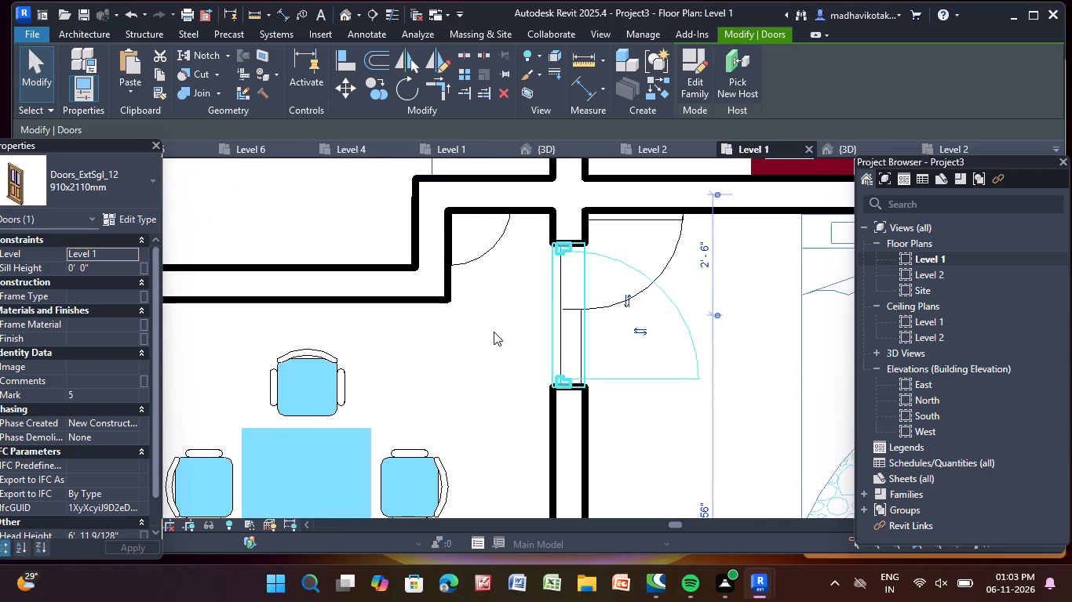
{"action": "left_click", "coordinate": [626, 306]}
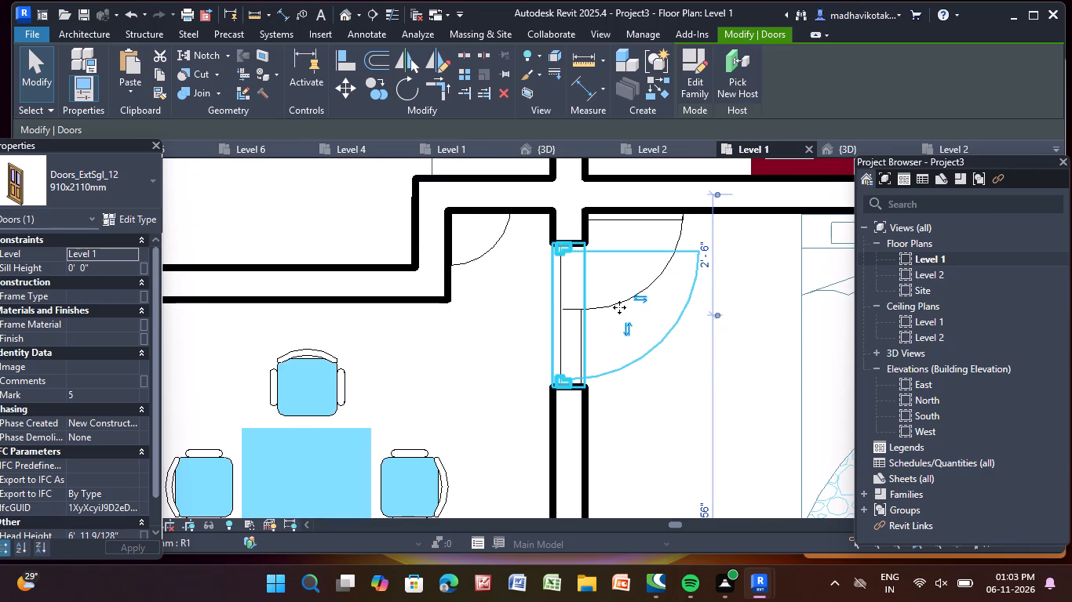
Flip the facing and hand of the upper flat's door in the hall's right wall so it swings into the bedroom from the upper jamb.
{"action": "scroll", "coordinate": [603, 306], "scroll_direction": "down", "scroll_amount": 2}
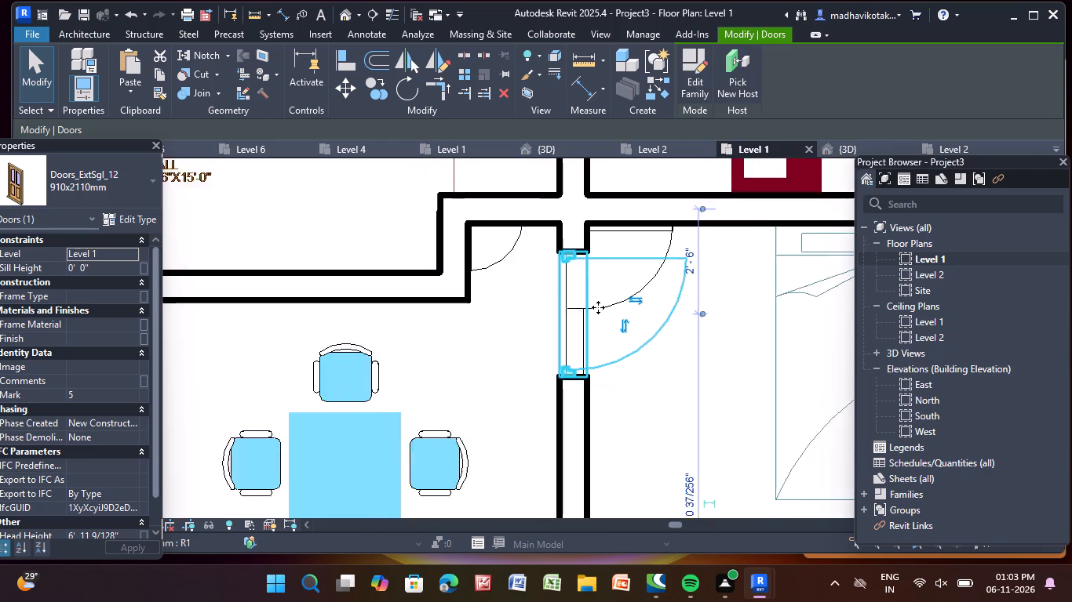
{"action": "scroll", "coordinate": [598, 307], "scroll_direction": "down", "scroll_amount": 3}
{"action": "middle_click_drag", "start_coordinate": [583, 352], "coordinate": [557, 528]}
{"action": "scroll", "coordinate": [566, 341], "scroll_direction": "up", "scroll_amount": 1}
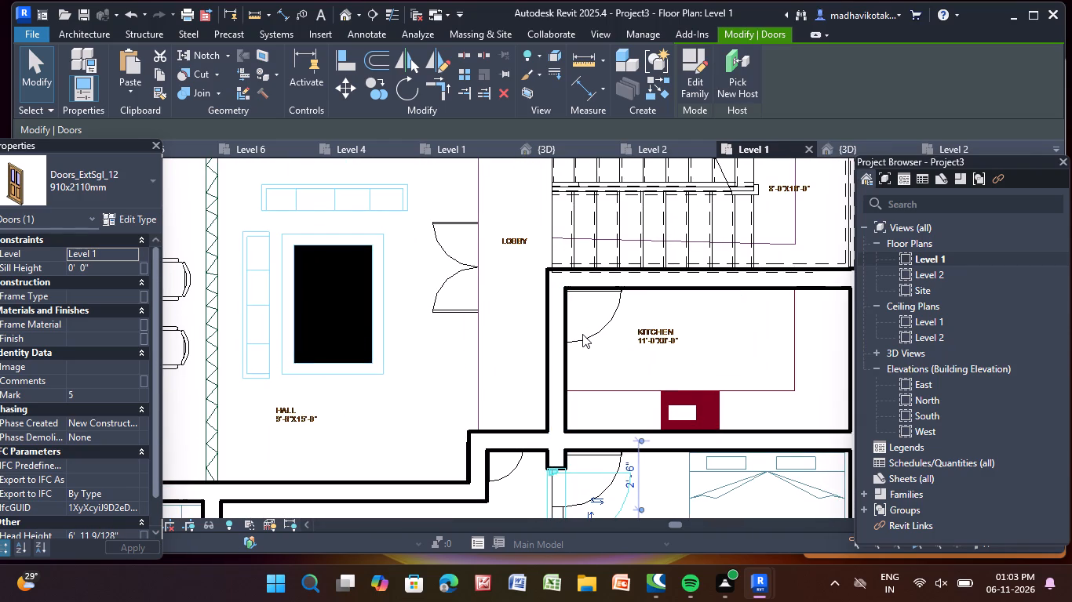
{"action": "scroll", "coordinate": [585, 345], "scroll_direction": "down", "scroll_amount": 4}
{"action": "middle_click_drag", "start_coordinate": [574, 386], "coordinate": [542, 531]}
{"action": "middle_click_drag", "start_coordinate": [556, 296], "coordinate": [549, 328]}
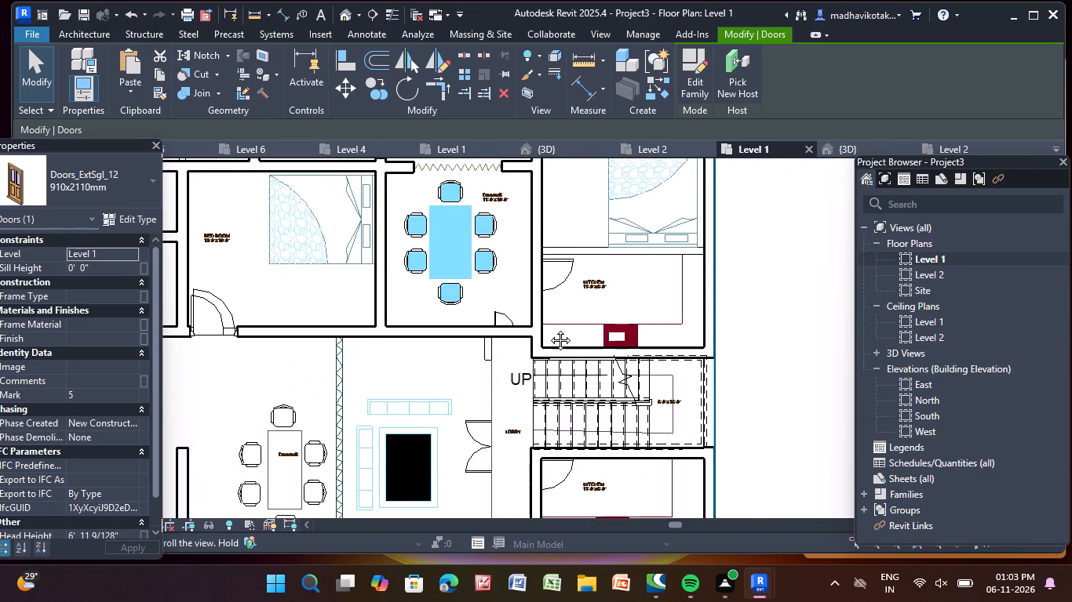
{"action": "middle_click_drag", "start_coordinate": [549, 328], "coordinate": [534, 457]}
{"action": "left_click", "coordinate": [487, 288]}
{"action": "scroll", "coordinate": [487, 288], "scroll_direction": "up", "scroll_amount": 4}
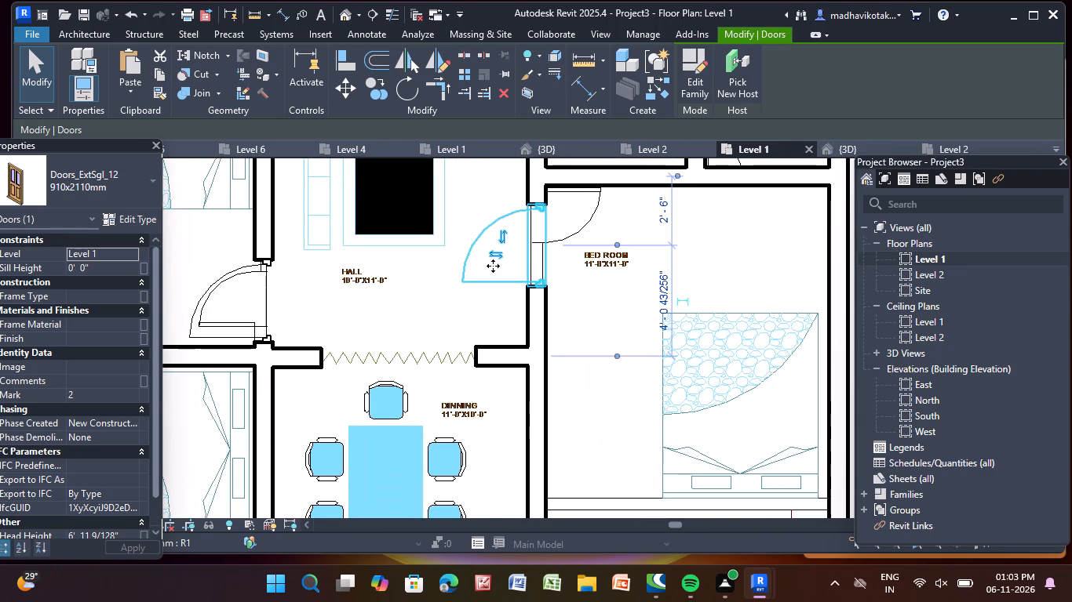
{"action": "left_click", "coordinate": [499, 259]}
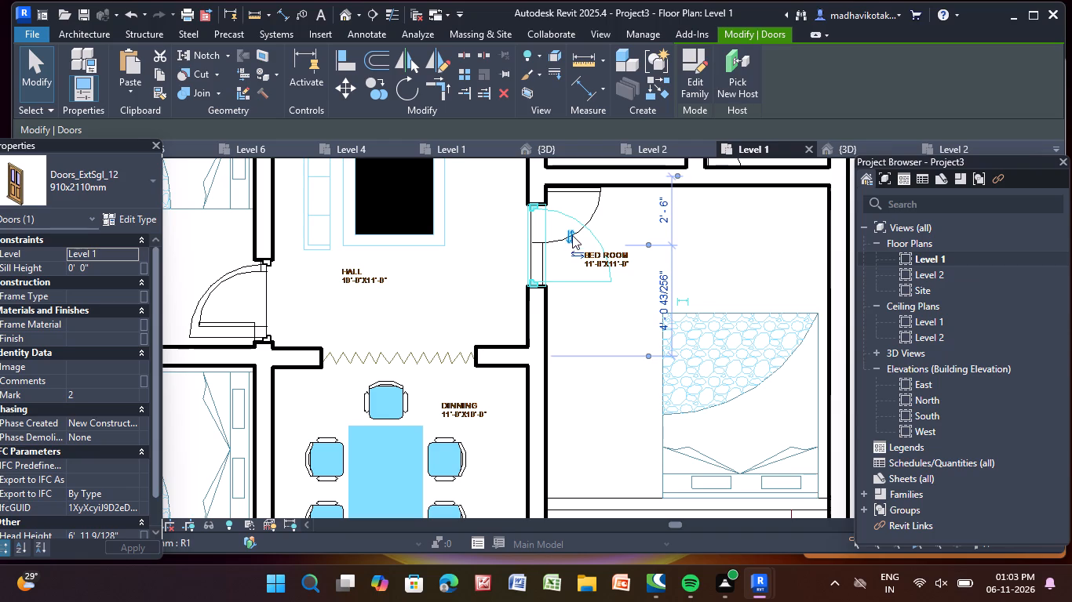
{"action": "left_click", "coordinate": [567, 233]}
Start the Door command and choose the Single-Flush 30" x 80" type for the toilet doors.
{"action": "scroll", "coordinate": [567, 233], "scroll_direction": "down", "scroll_amount": 4}
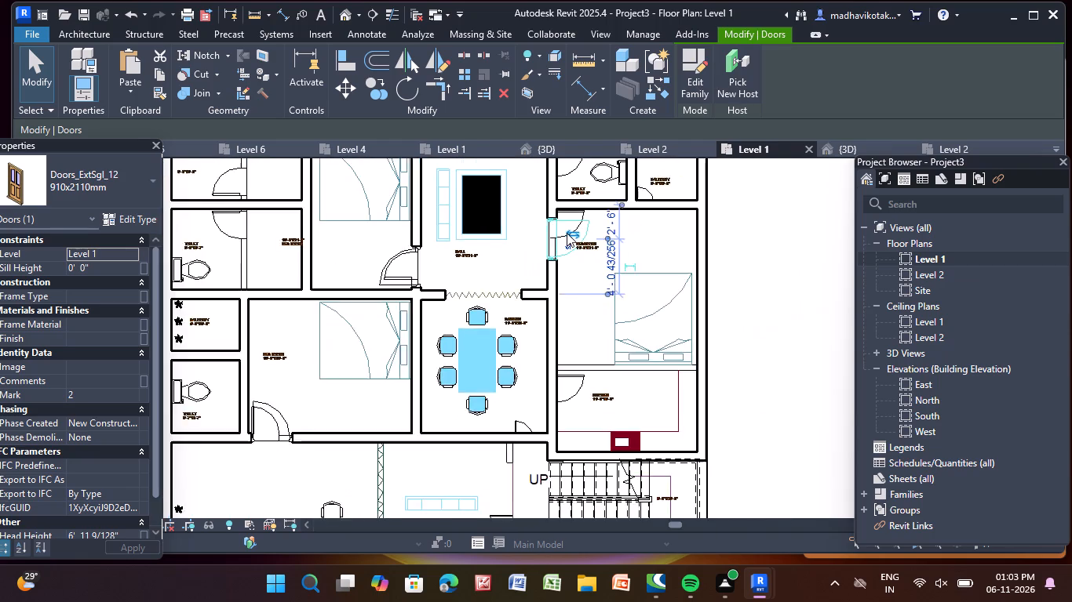
{"action": "scroll", "coordinate": [567, 233], "scroll_direction": "down", "scroll_amount": 2}
{"action": "scroll", "coordinate": [476, 242], "scroll_direction": "down", "scroll_amount": 3}
{"action": "middle_click_drag", "start_coordinate": [472, 263], "coordinate": [475, 407]}
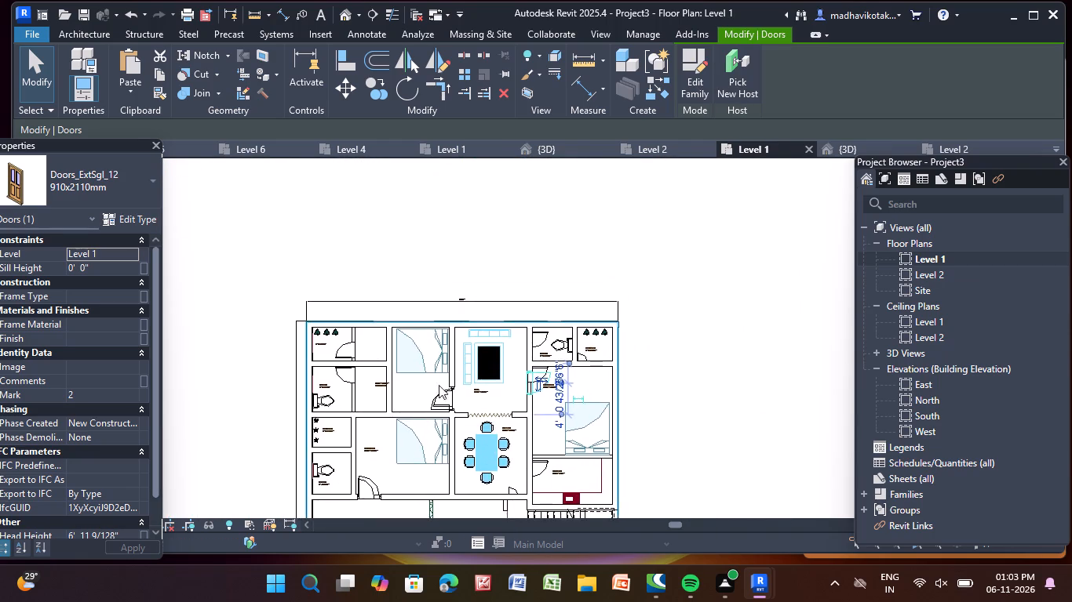
{"action": "scroll", "coordinate": [341, 357], "scroll_direction": "up", "scroll_amount": 10}
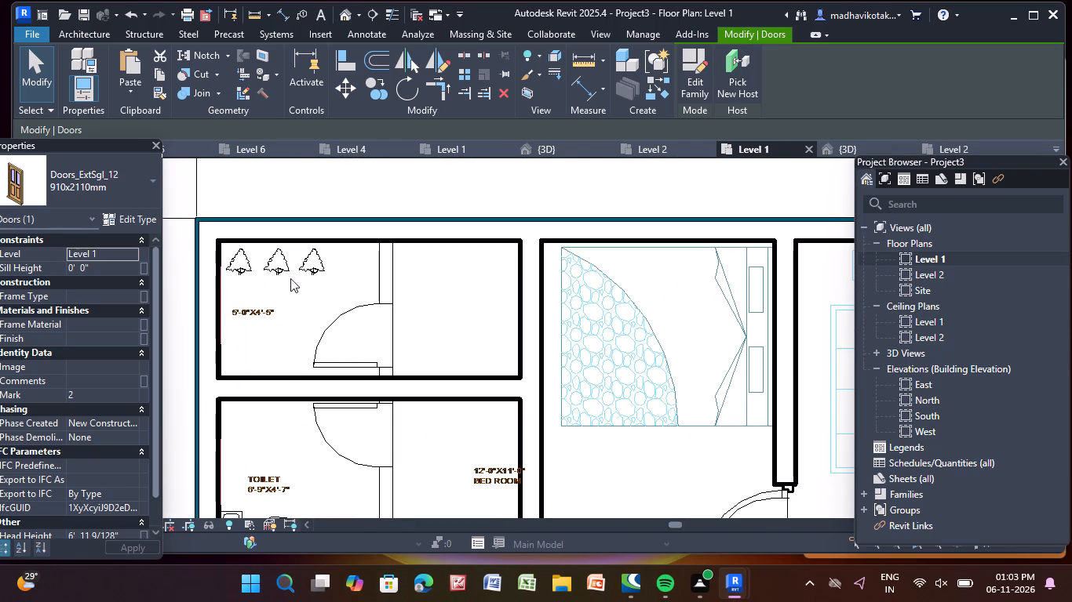
{"action": "scroll", "coordinate": [216, 296], "scroll_direction": "down", "scroll_amount": 4}
{"action": "middle_click_drag", "start_coordinate": [211, 301], "coordinate": [224, 247]}
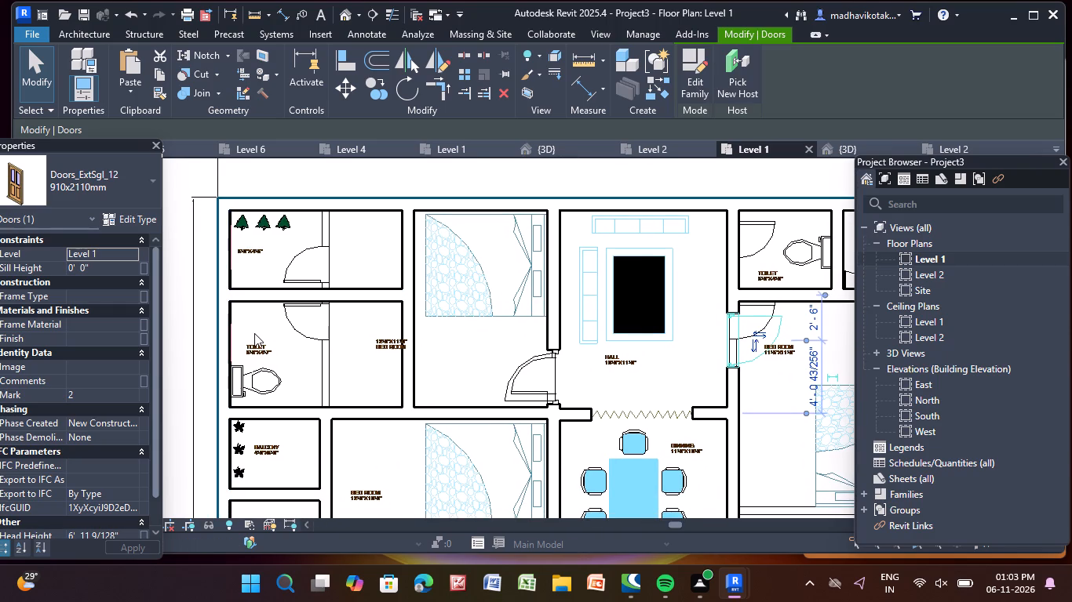
{"action": "middle_click_drag", "start_coordinate": [242, 325], "coordinate": [301, 216]}
{"action": "scroll", "coordinate": [301, 216], "scroll_direction": "up", "scroll_amount": 1}
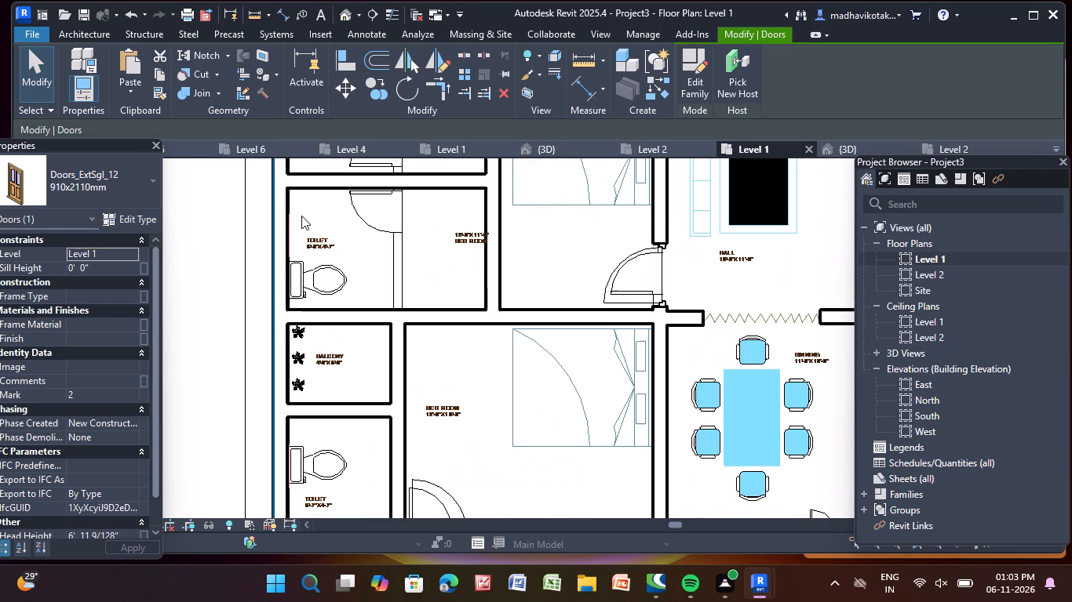
{"action": "middle_click_drag", "start_coordinate": [301, 246], "coordinate": [305, 267]}
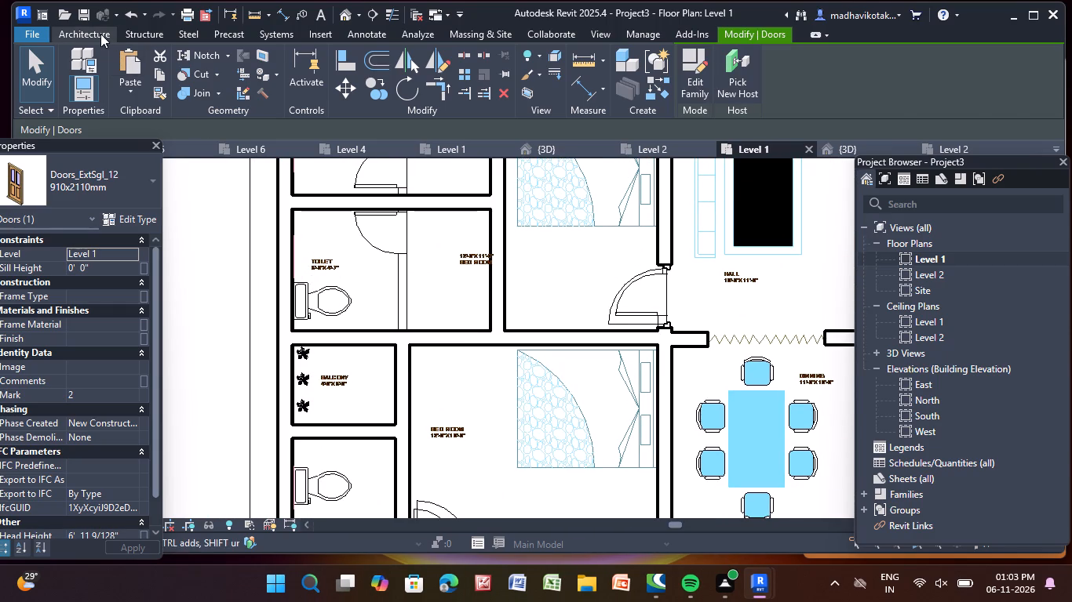
{"action": "left_click", "coordinate": [100, 34]}
{"action": "left_click", "coordinate": [111, 68]}
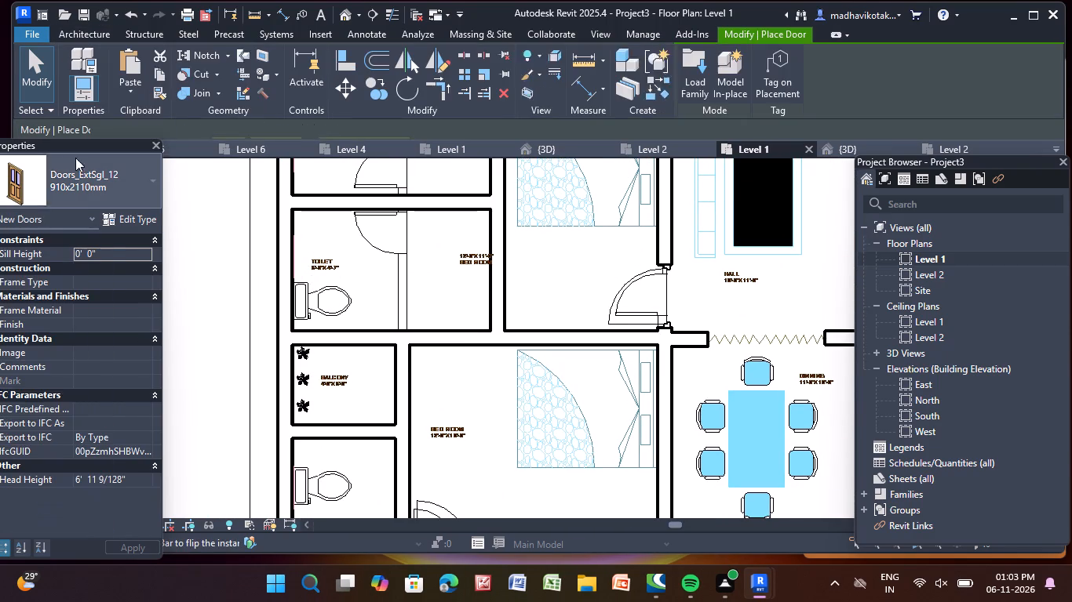
{"action": "left_click", "coordinate": [100, 183]}
{"action": "scroll", "coordinate": [97, 299], "scroll_direction": "up", "scroll_amount": 1}
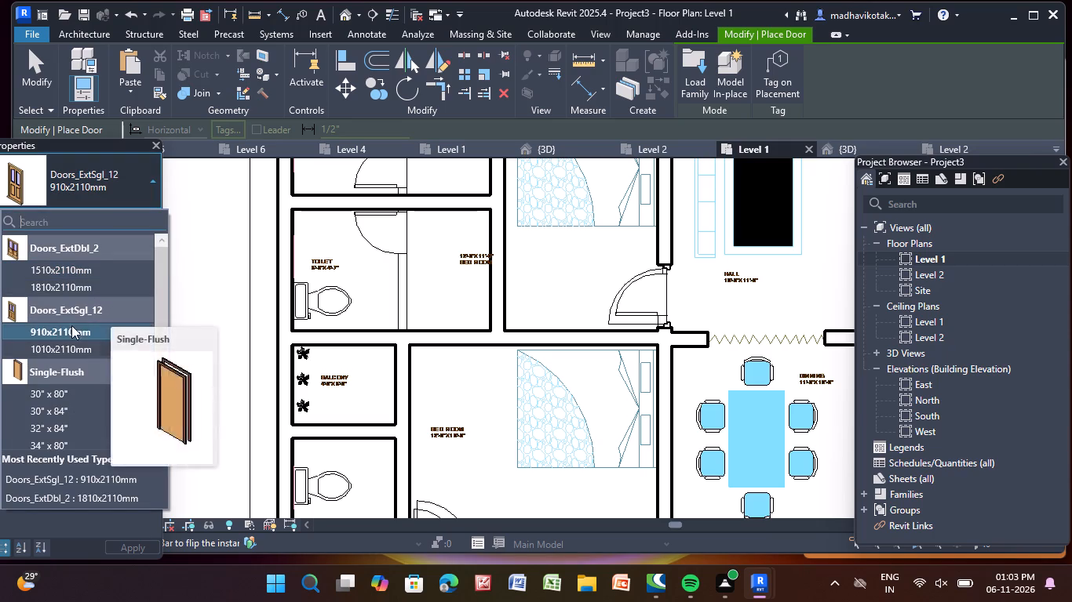
{"action": "left_click", "coordinate": [59, 390]}
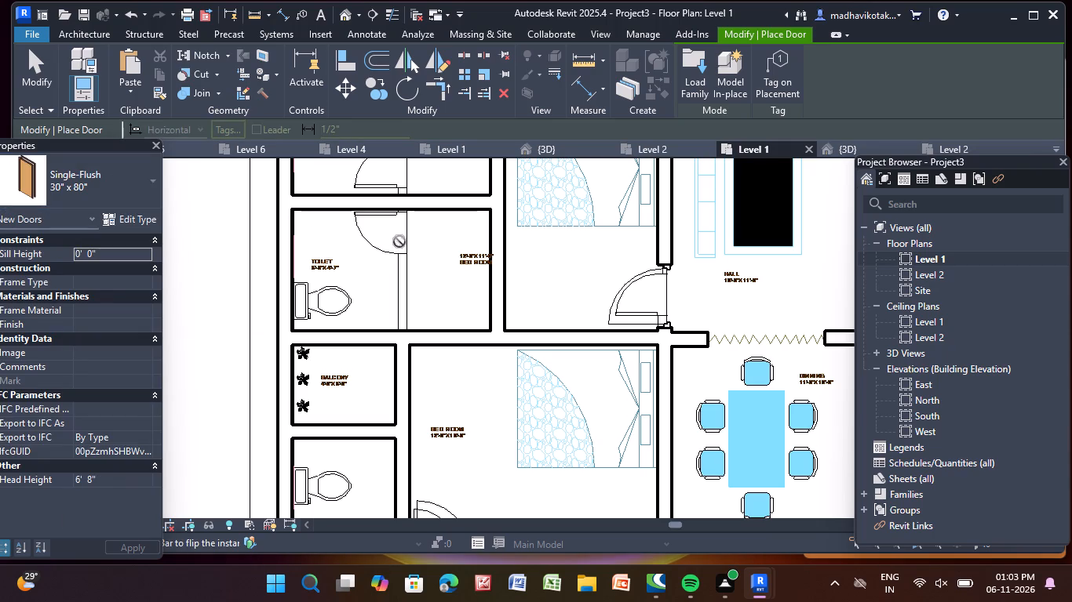
Draw a Generic - 4.5" wall about 6'-6" long closing the upper flat's 6'-9"x4'-7" toilet off from the adjoining bedroom space.
{"action": "left_click", "coordinate": [70, 33]}
{"action": "left_click", "coordinate": [76, 66]}
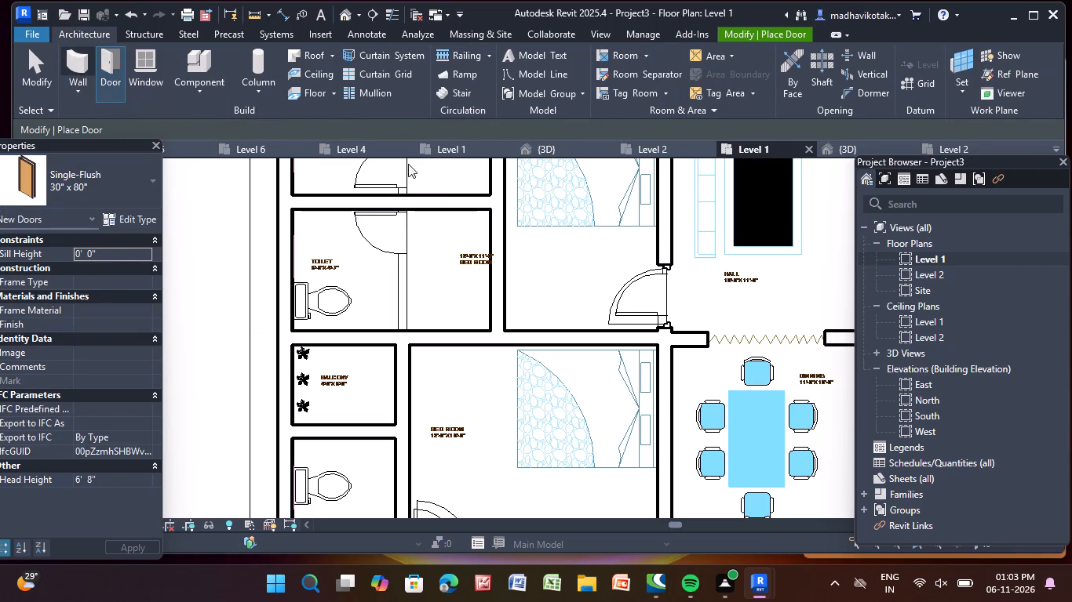
{"action": "scroll", "coordinate": [403, 218], "scroll_direction": "up", "scroll_amount": 8}
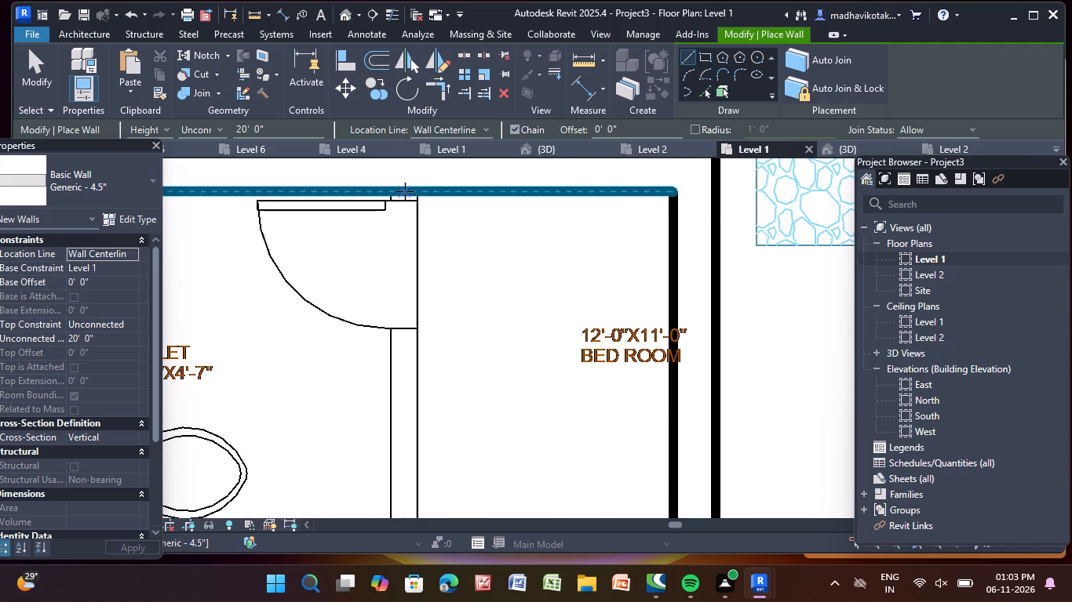
{"action": "left_click", "coordinate": [405, 191]}
{"action": "scroll", "coordinate": [412, 403], "scroll_direction": "down", "scroll_amount": 3}
{"action": "middle_click_drag", "start_coordinate": [407, 401], "coordinate": [438, 208]}
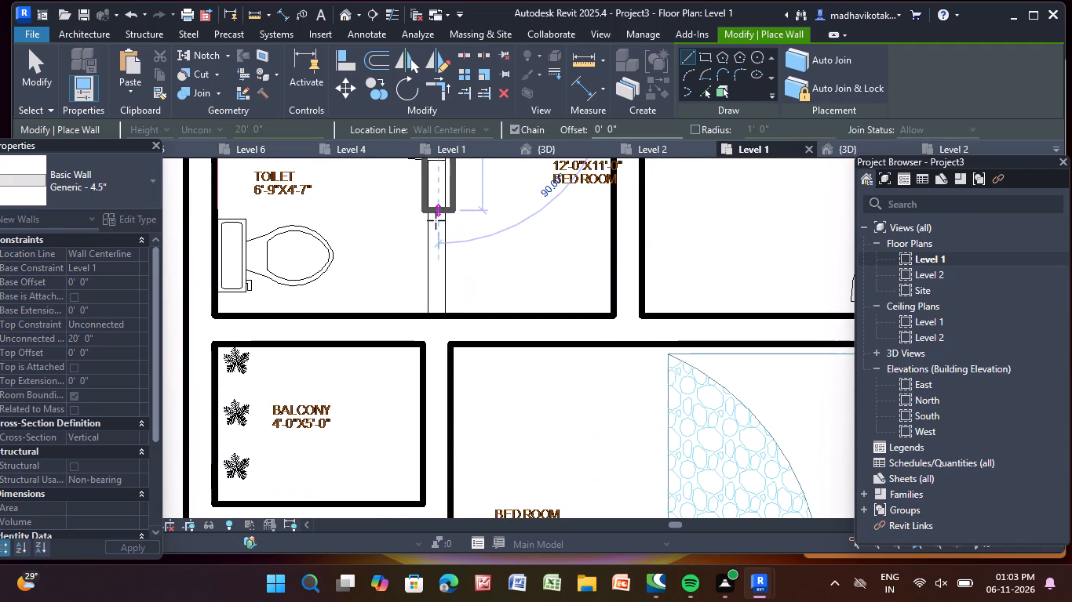
{"action": "left_click", "coordinate": [436, 316]}
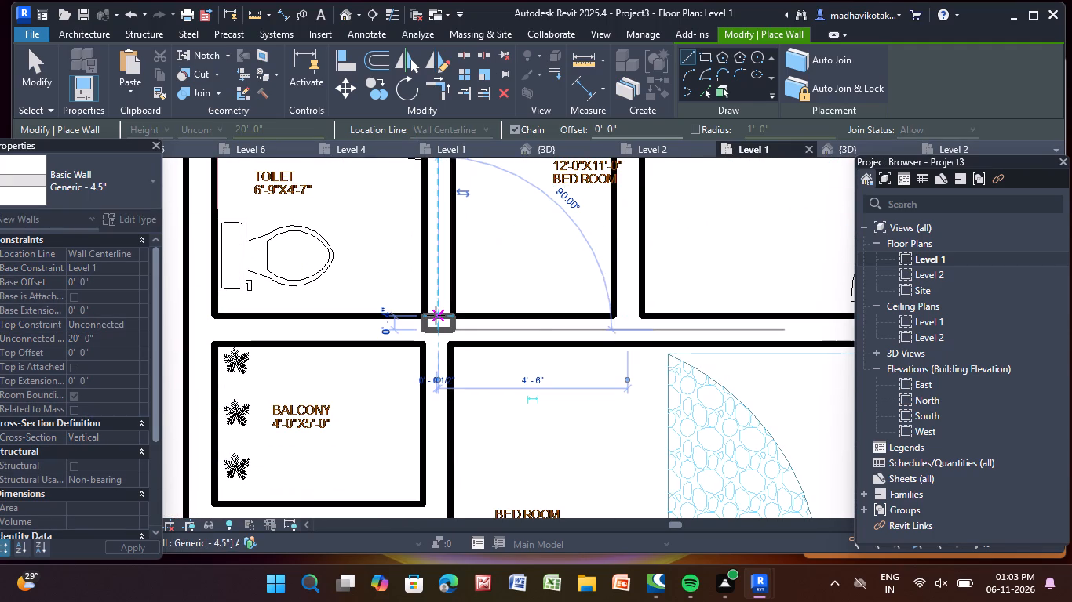
{"action": "key", "text": "Escape"}
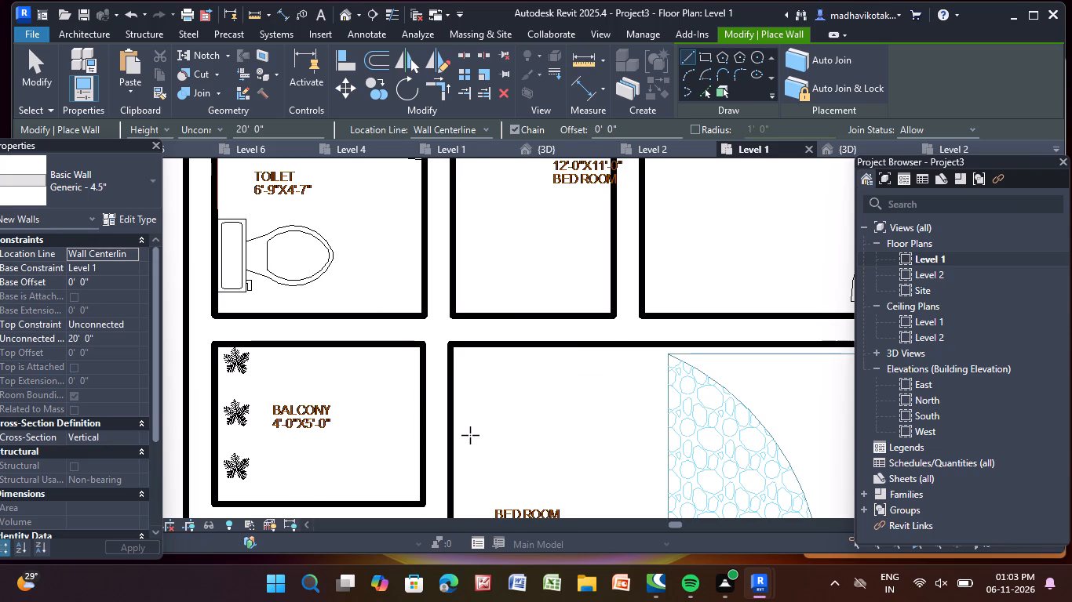
{"action": "key", "text": "Escape"}
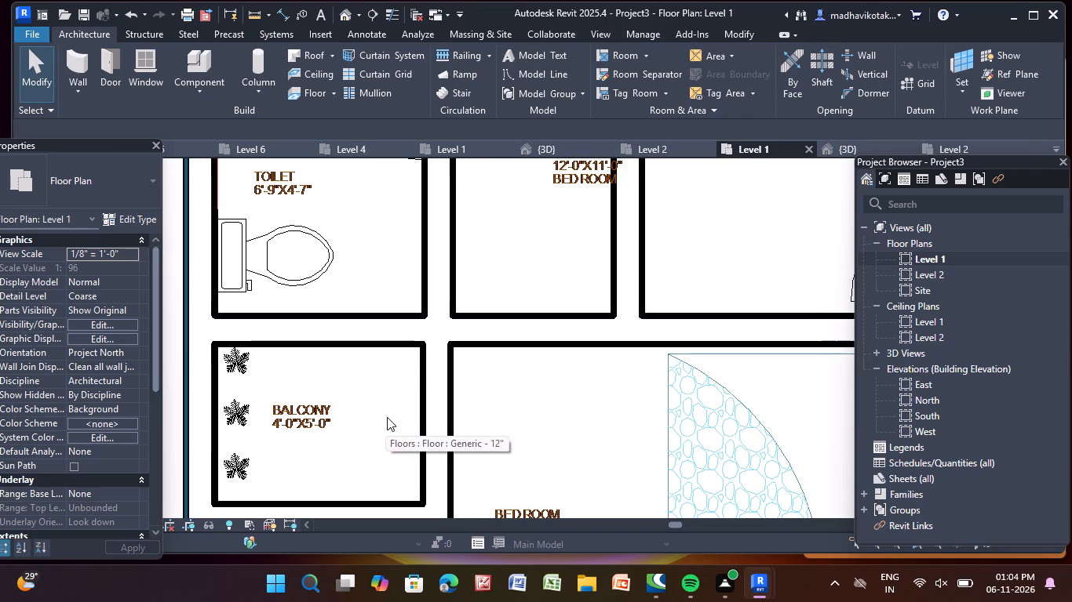
In the 3D view, constrain the tall new toilet partition's top to the level where the surrounding walls end.
{"action": "left_click", "coordinate": [338, 18]}
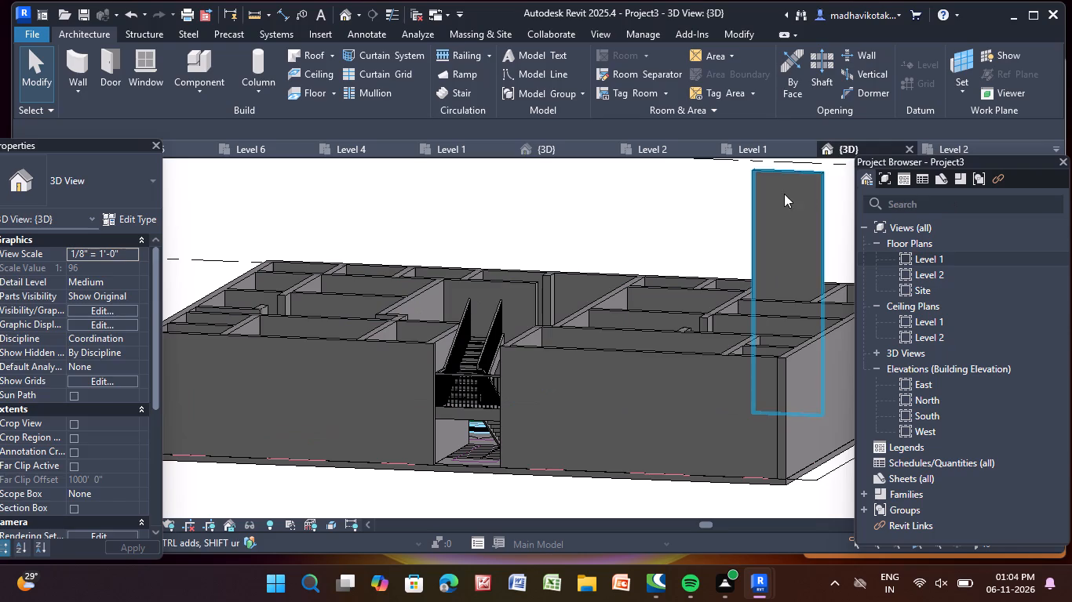
{"action": "left_click", "coordinate": [784, 194]}
{"action": "left_click", "coordinate": [127, 323]}
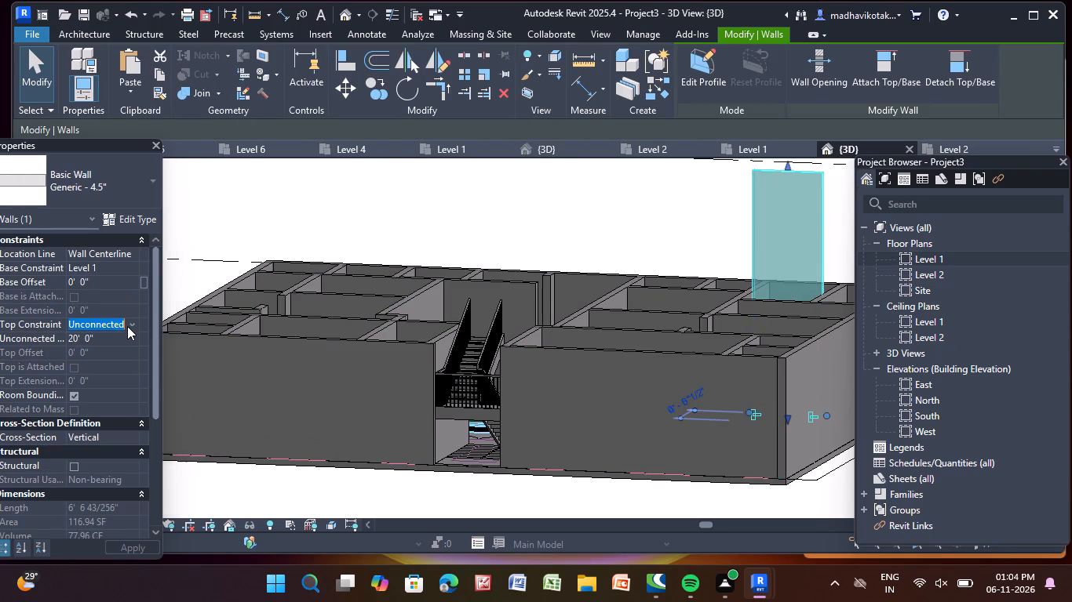
{"action": "left_click", "coordinate": [126, 361]}
{"action": "left_click", "coordinate": [295, 222]}
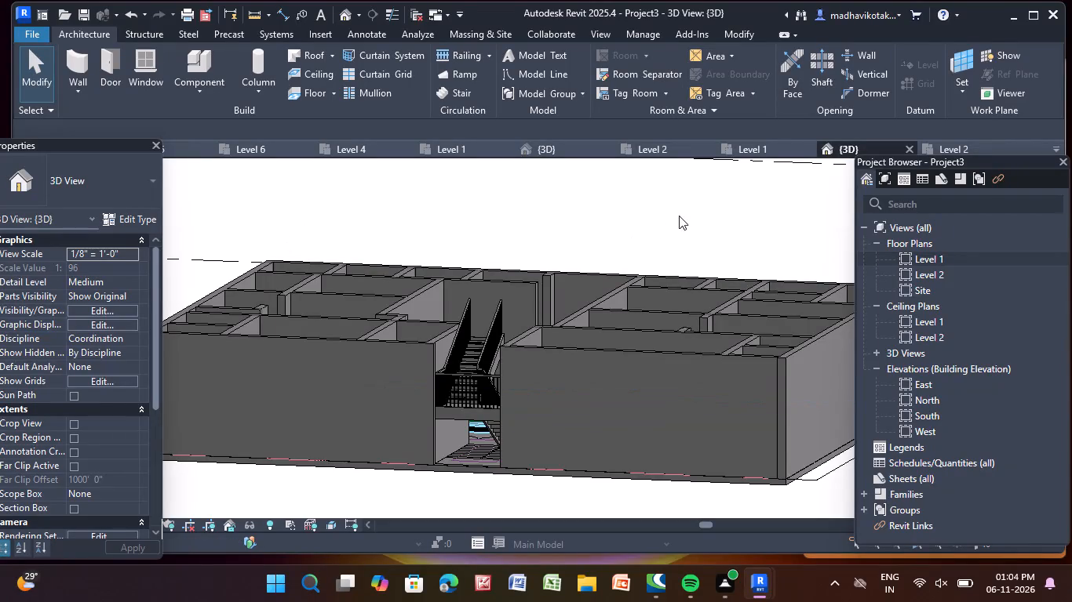
On the Level 1 plan, place a Single-Flush 30" x 80" door in the new toilet partition, about 2'-0" from its upper end.
{"action": "triple_click", "coordinate": [994, 259]}
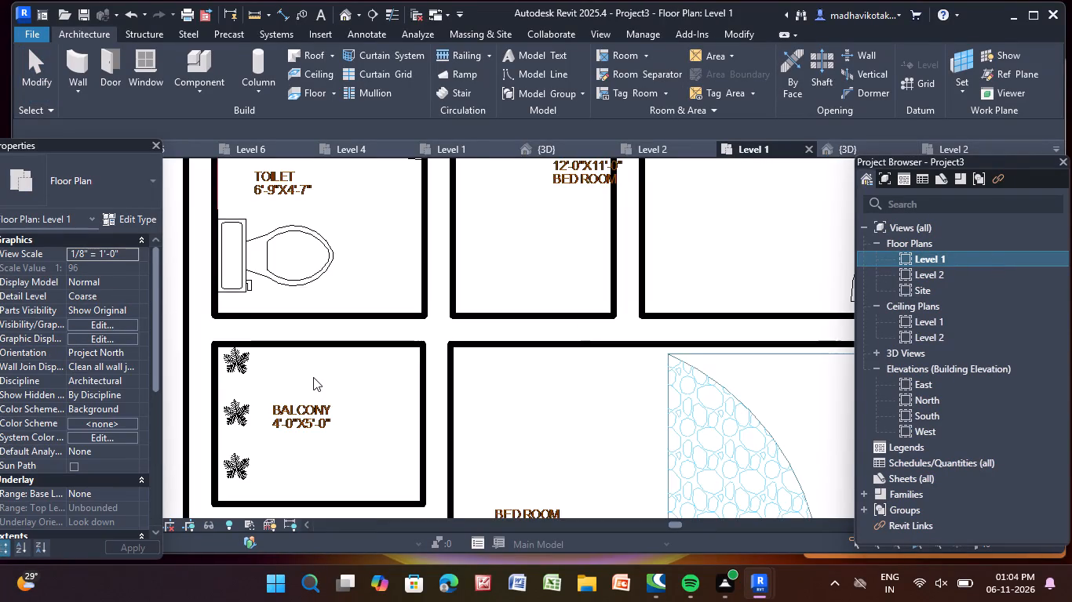
{"action": "scroll", "coordinate": [312, 377], "scroll_direction": "down", "scroll_amount": 4}
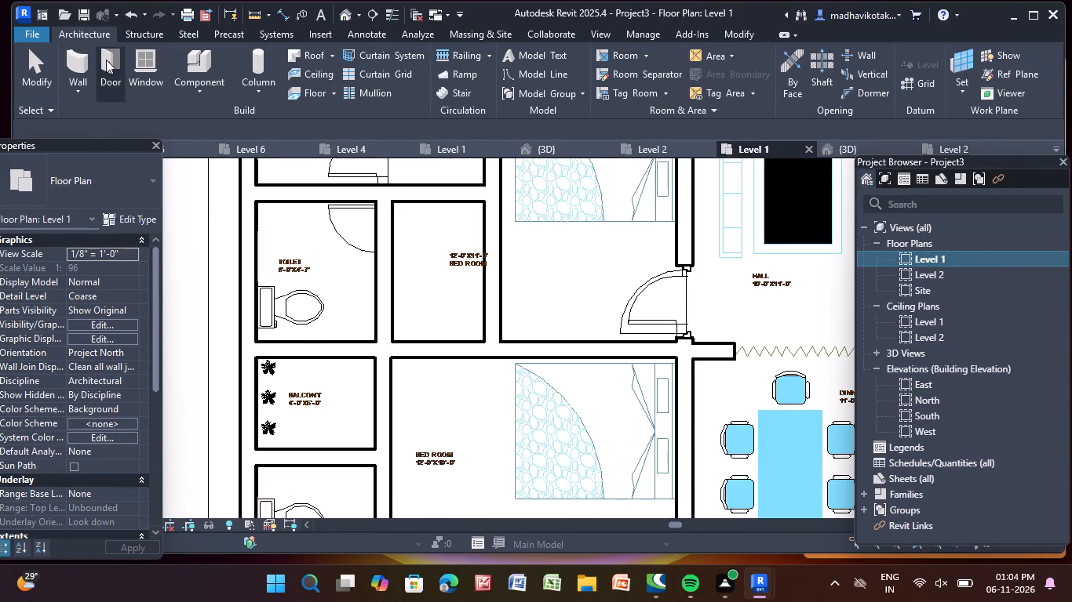
{"action": "left_click", "coordinate": [106, 60]}
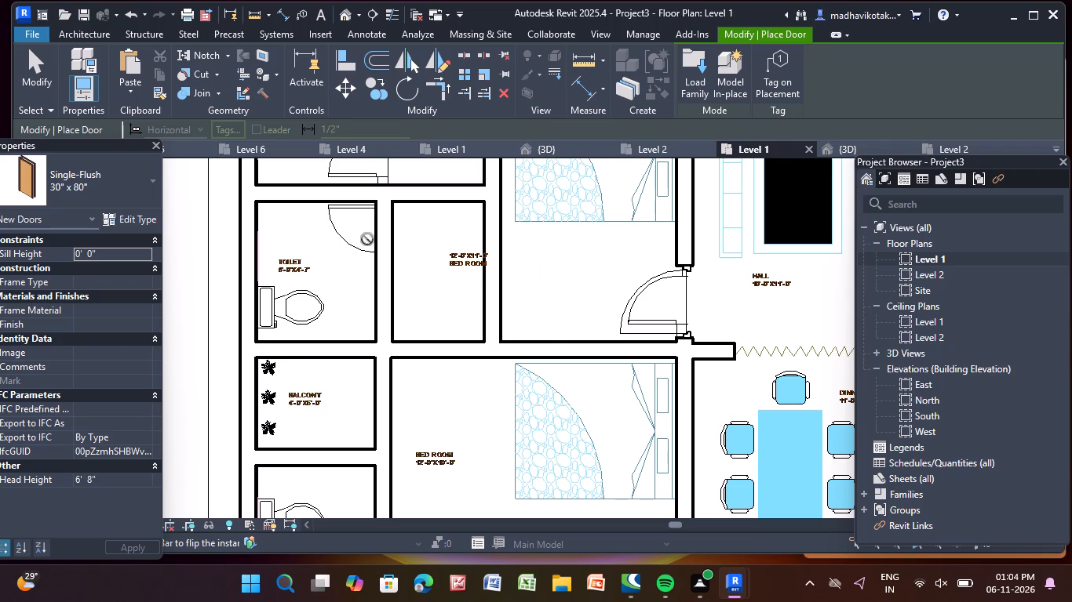
{"action": "scroll", "coordinate": [367, 239], "scroll_direction": "up", "scroll_amount": 2}
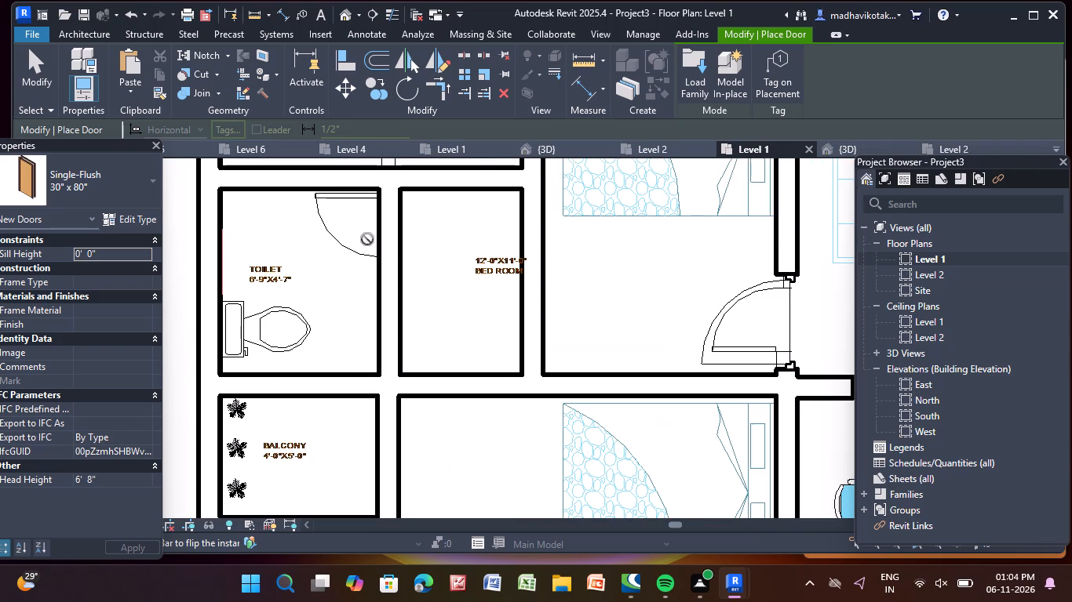
{"action": "left_click", "coordinate": [377, 241]}
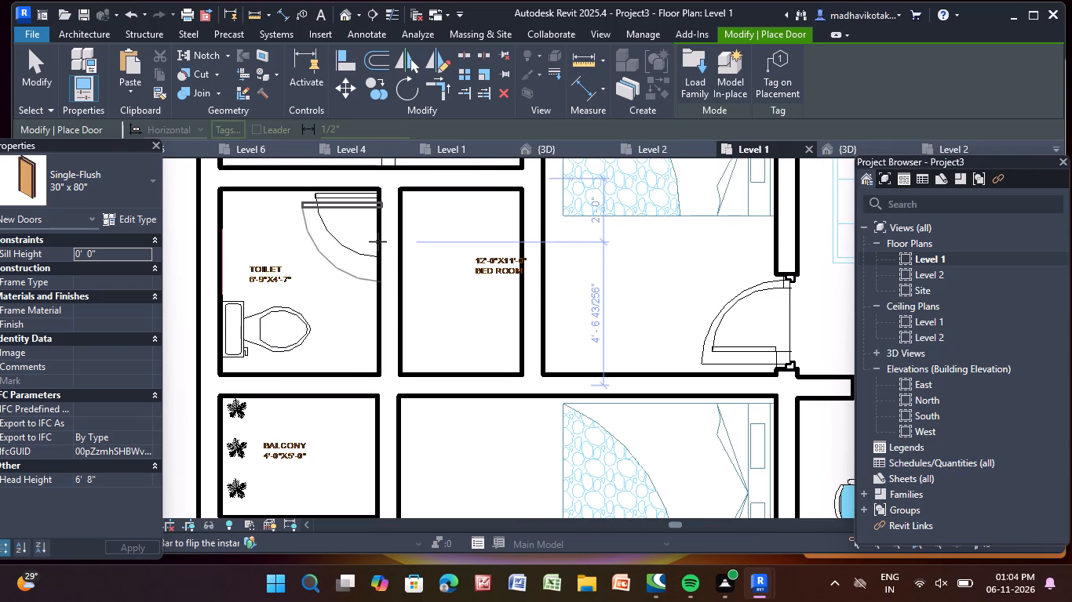
Place a Single-Flush 30" x 80" door in the wall between the 5'-7"x4'-7" toilet and its bedroom, about 1'-11" from the upper wall.
{"action": "scroll", "coordinate": [377, 241], "scroll_direction": "down", "scroll_amount": 5}
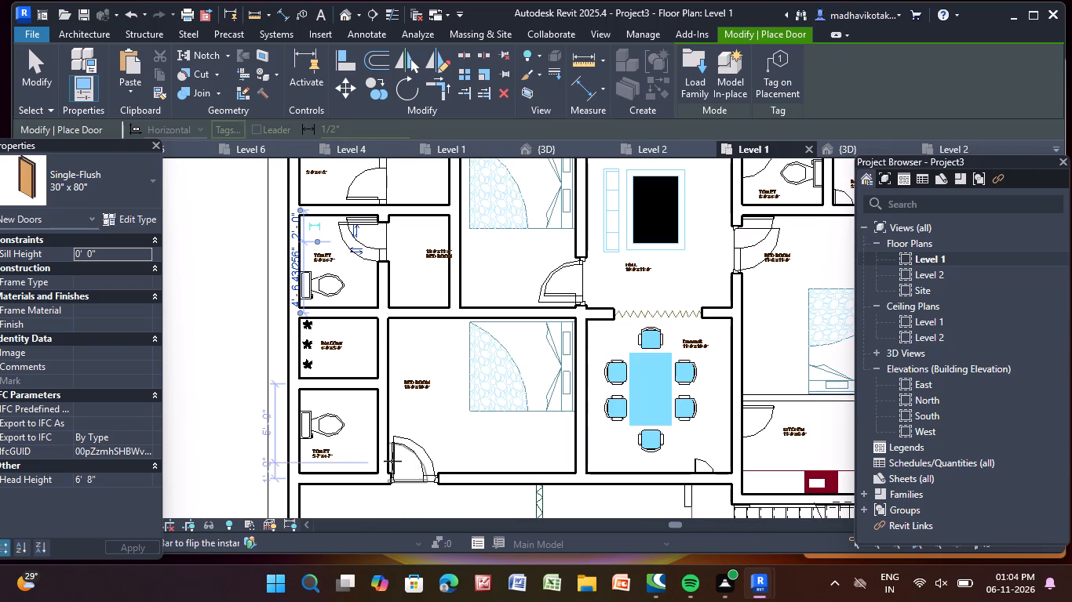
{"action": "middle_click_drag", "start_coordinate": [392, 452], "coordinate": [393, 421]}
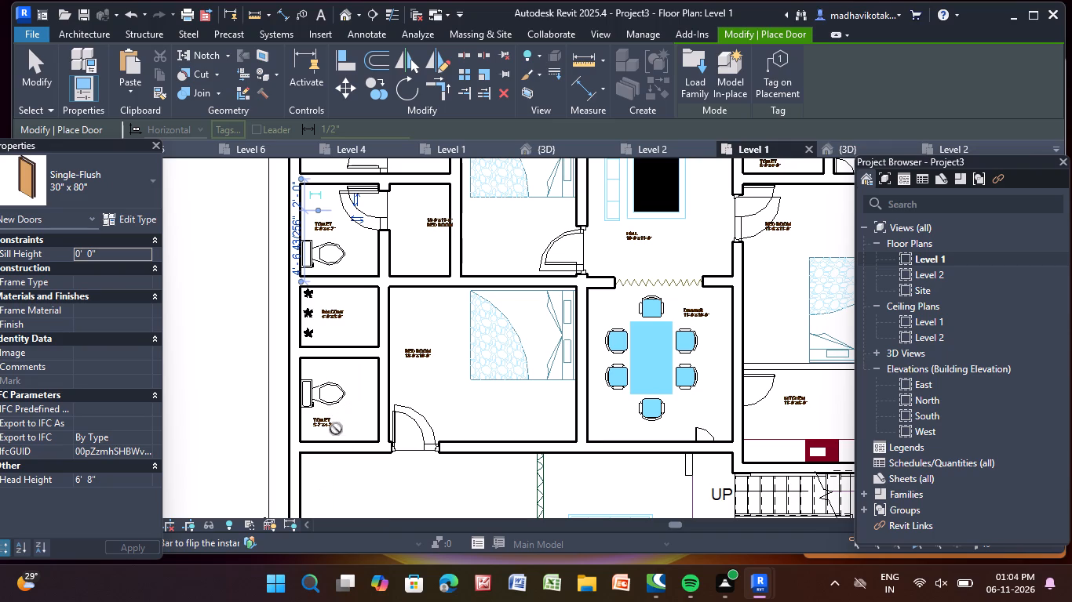
{"action": "scroll", "coordinate": [337, 422], "scroll_direction": "up", "scroll_amount": 5}
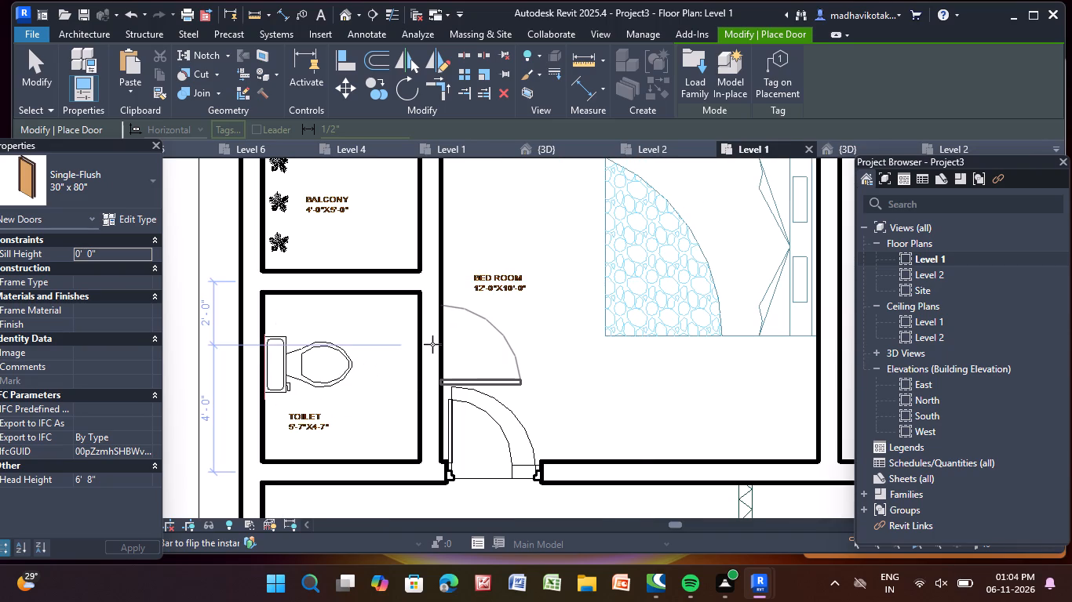
{"action": "left_click", "coordinate": [432, 343]}
Place a Single-Flush 30" x 80" door between the toilet above the lower flat's left balcony and the bedroom, about 1'-11" from the lower wall.
{"action": "scroll", "coordinate": [432, 343], "scroll_direction": "down", "scroll_amount": 5}
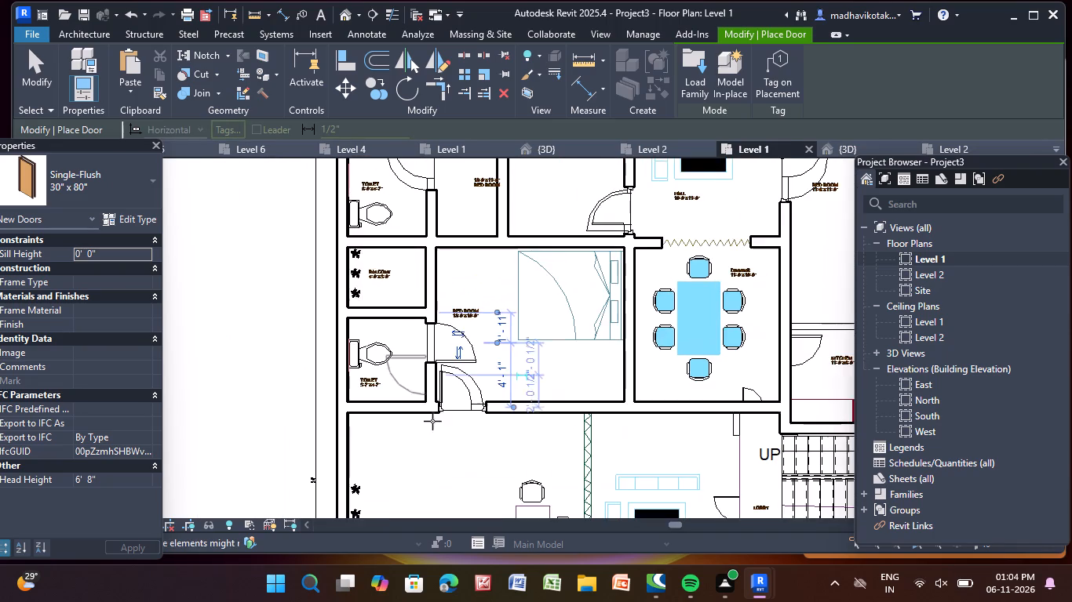
{"action": "middle_click_drag", "start_coordinate": [443, 468], "coordinate": [452, 40]}
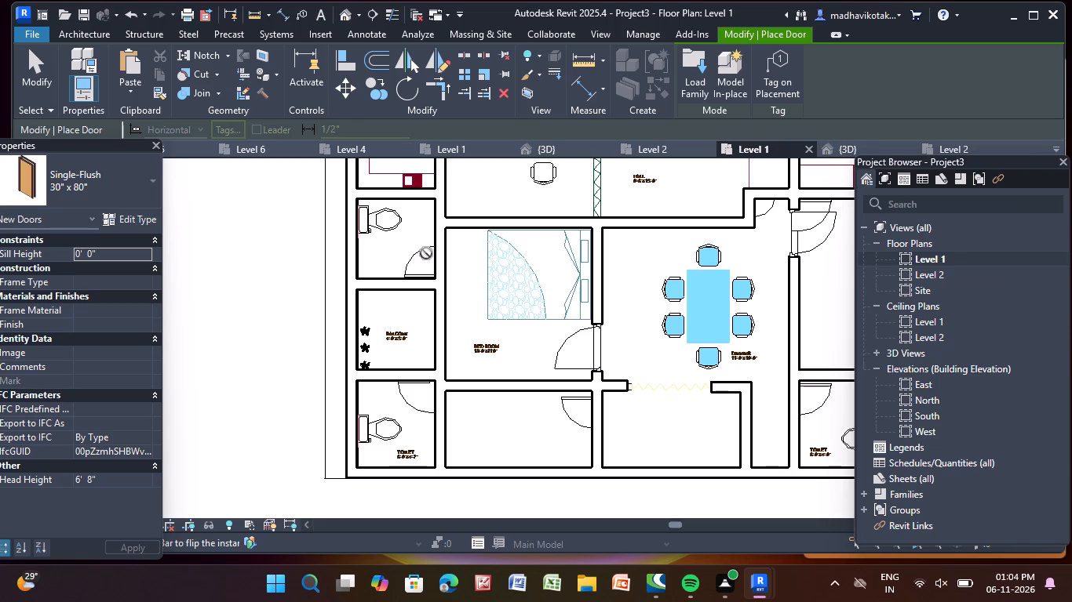
{"action": "scroll", "coordinate": [432, 256], "scroll_direction": "up", "scroll_amount": 3}
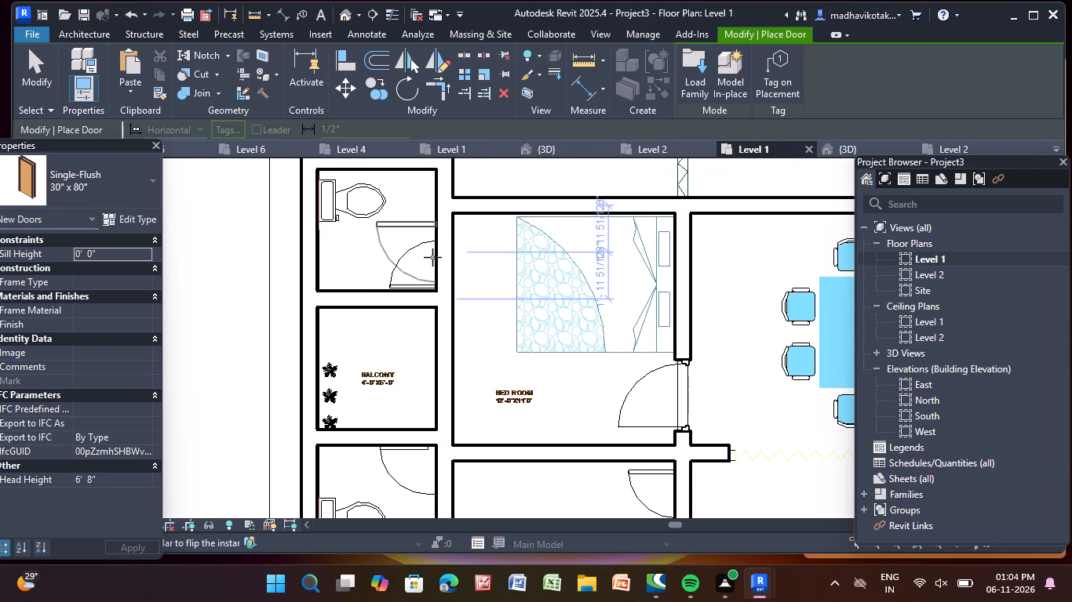
{"action": "left_click", "coordinate": [433, 257]}
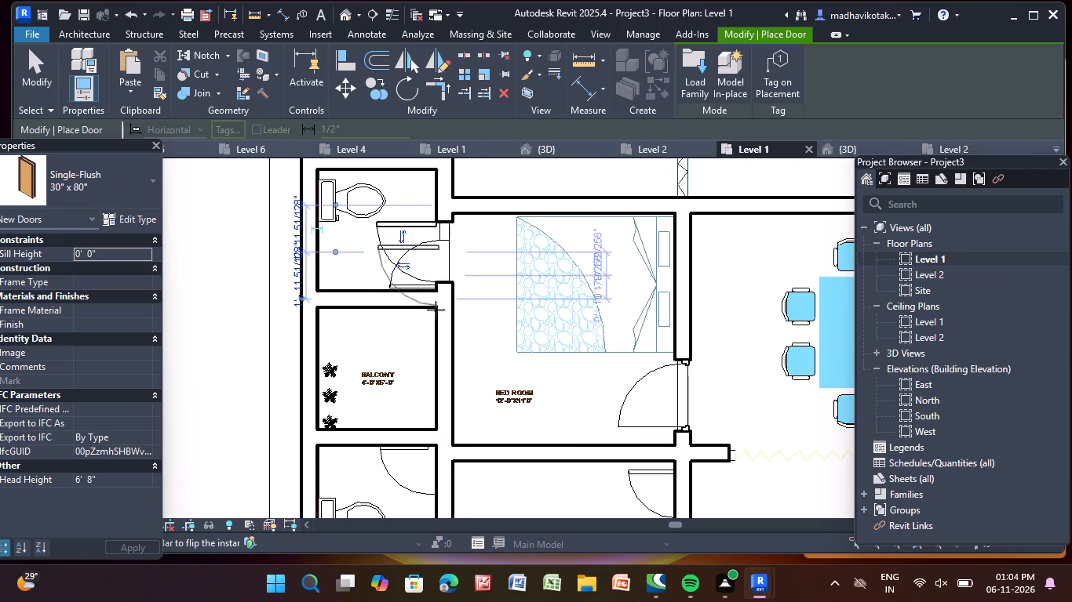
Place a Single-Flush 30" x 80" door in the right wall of the lower flat's bottom-left toilet, about 1'-0" from its upper wall.
{"action": "middle_click_drag", "start_coordinate": [411, 290], "coordinate": [407, 133]}
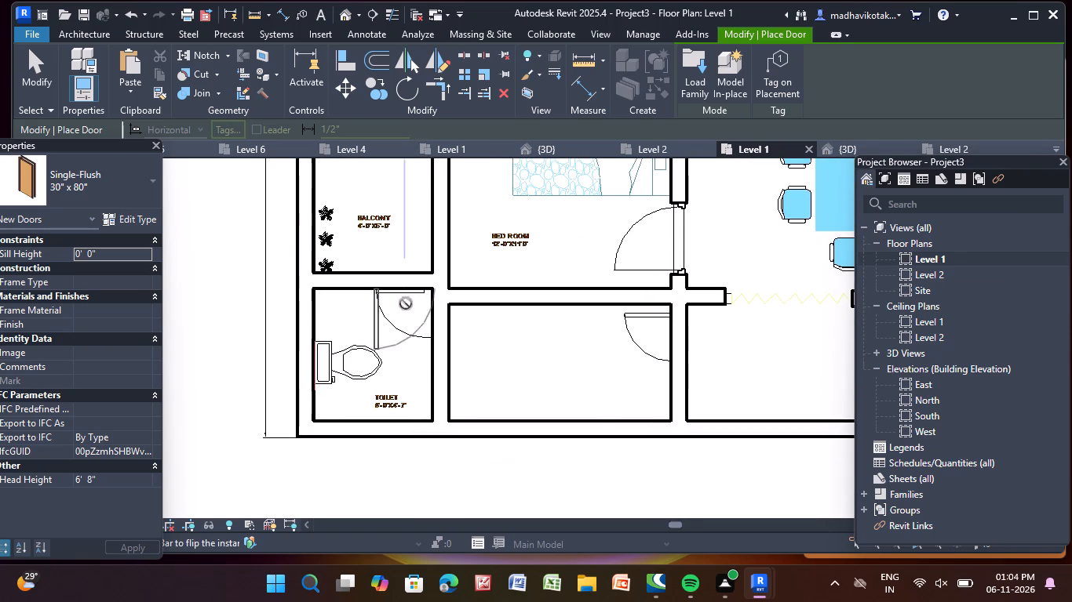
{"action": "left_click", "coordinate": [434, 315]}
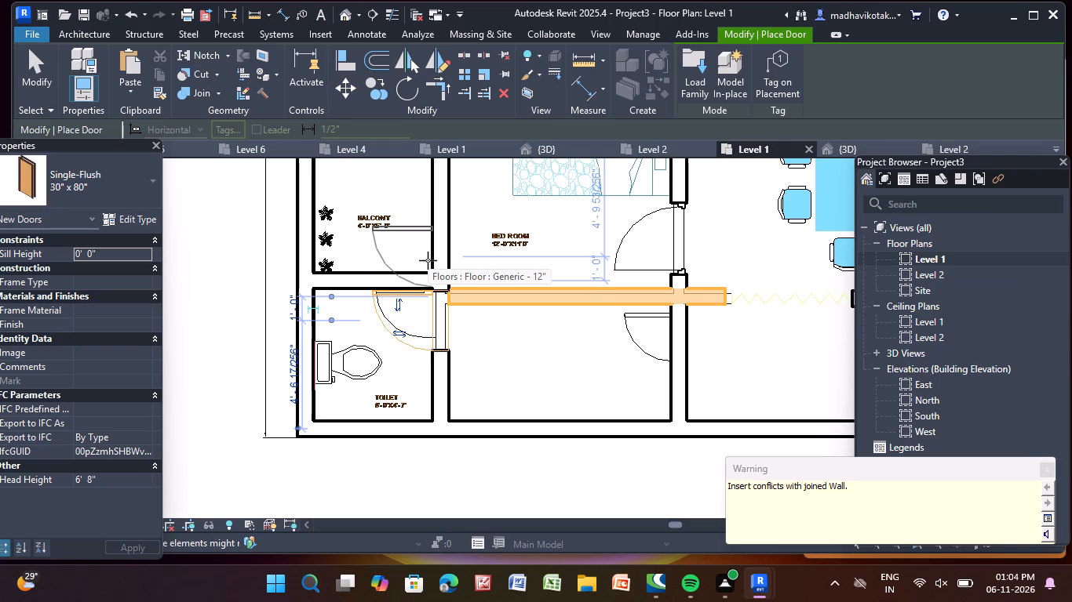
{"action": "scroll", "coordinate": [569, 356], "scroll_direction": "down", "scroll_amount": 5}
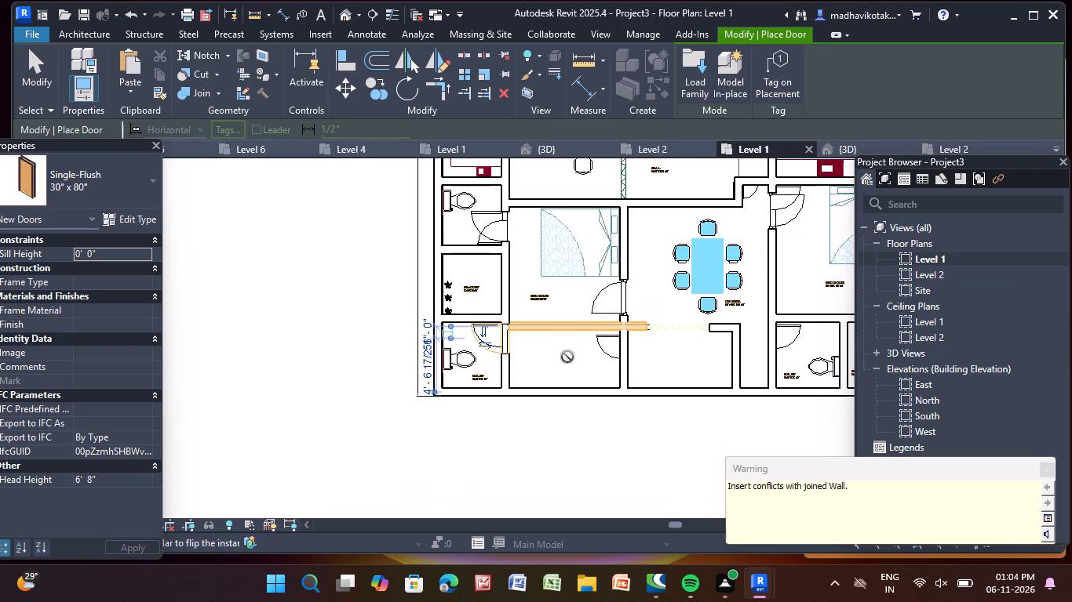
{"action": "key", "text": "Escape"}
Place a Single-Flush 30" x 80" door in the right wall of the room beside the bottom-left toilet, about 3'-7" from the bottom wall.
{"action": "middle_click_drag", "start_coordinate": [608, 348], "coordinate": [520, 373]}
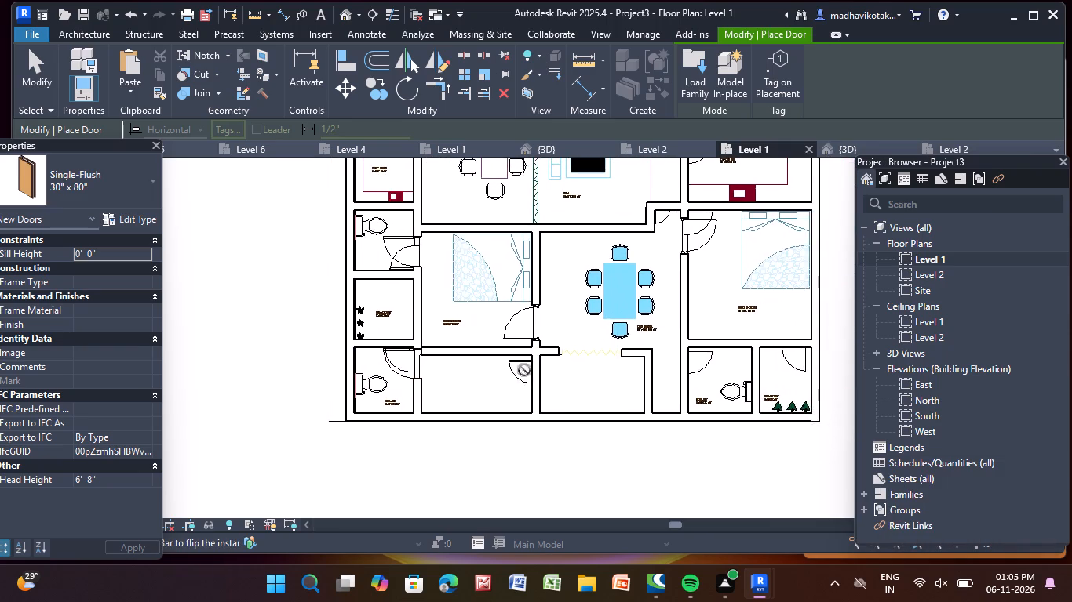
{"action": "scroll", "coordinate": [530, 367], "scroll_direction": "up", "scroll_amount": 8}
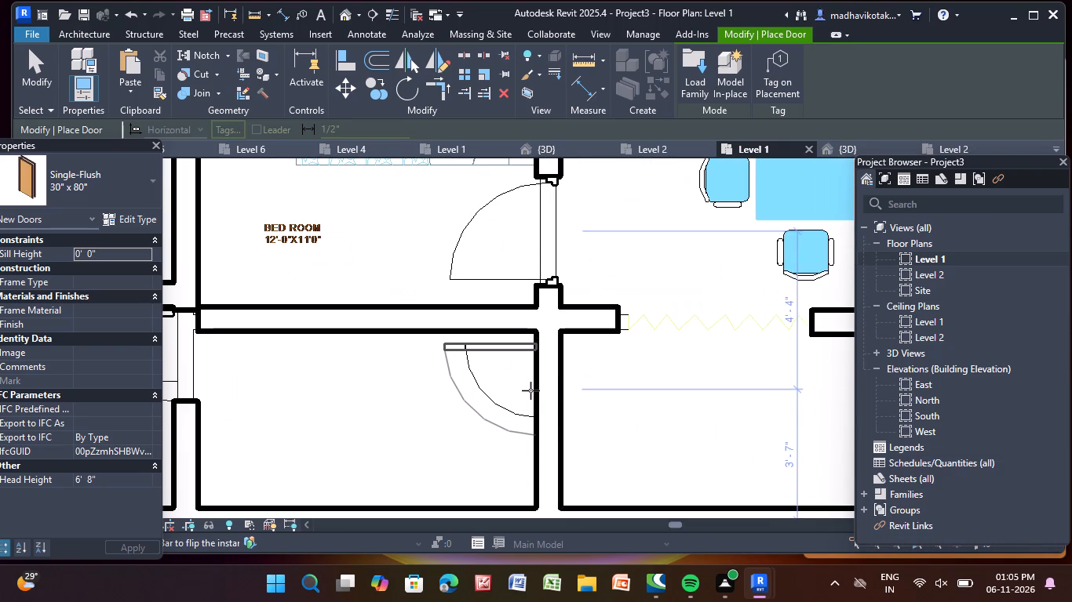
{"action": "left_click", "coordinate": [531, 390]}
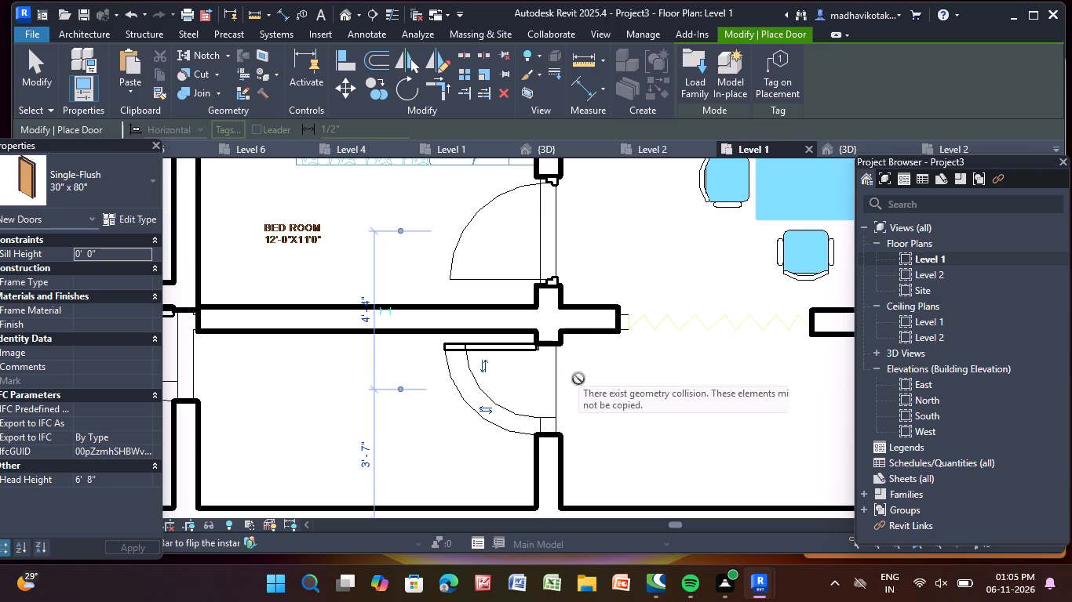
Place a Single-Flush 30" x 80" door in the left wall of the lower flat's 6'-0"x4'-0" toilet, about 1'-10" from its upper wall.
{"action": "scroll", "coordinate": [664, 306], "scroll_direction": "down", "scroll_amount": 4}
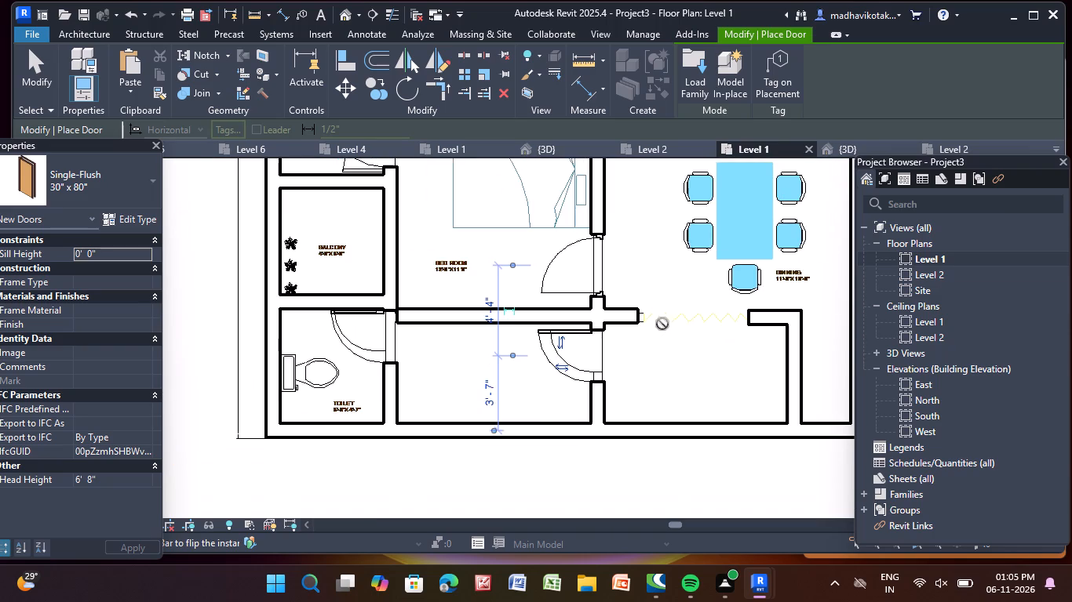
{"action": "middle_click_drag", "start_coordinate": [662, 367], "coordinate": [348, 411]}
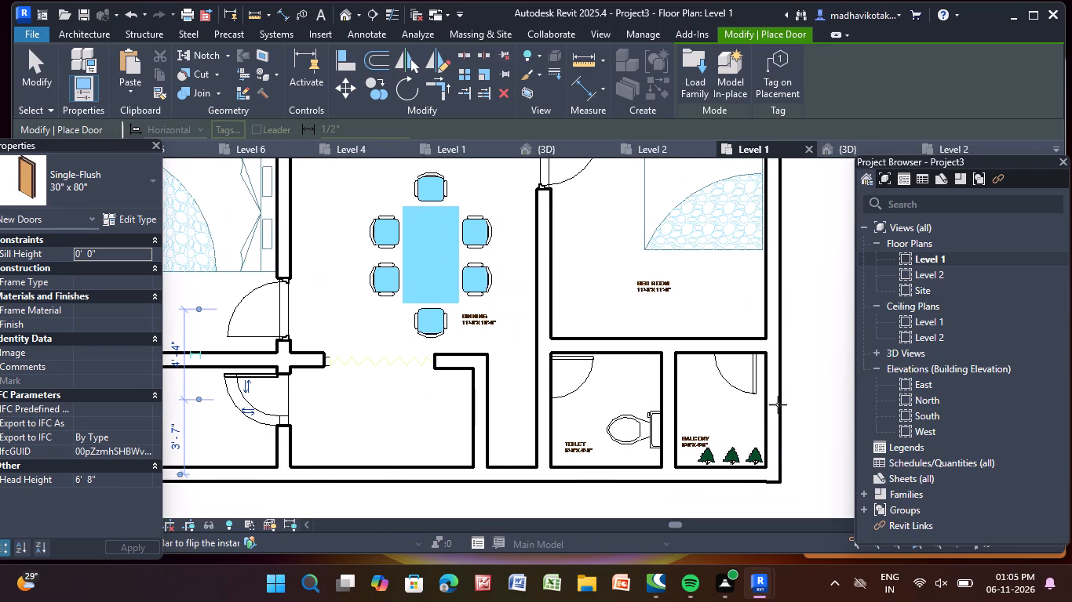
{"action": "scroll", "coordinate": [541, 387], "scroll_direction": "up", "scroll_amount": 4}
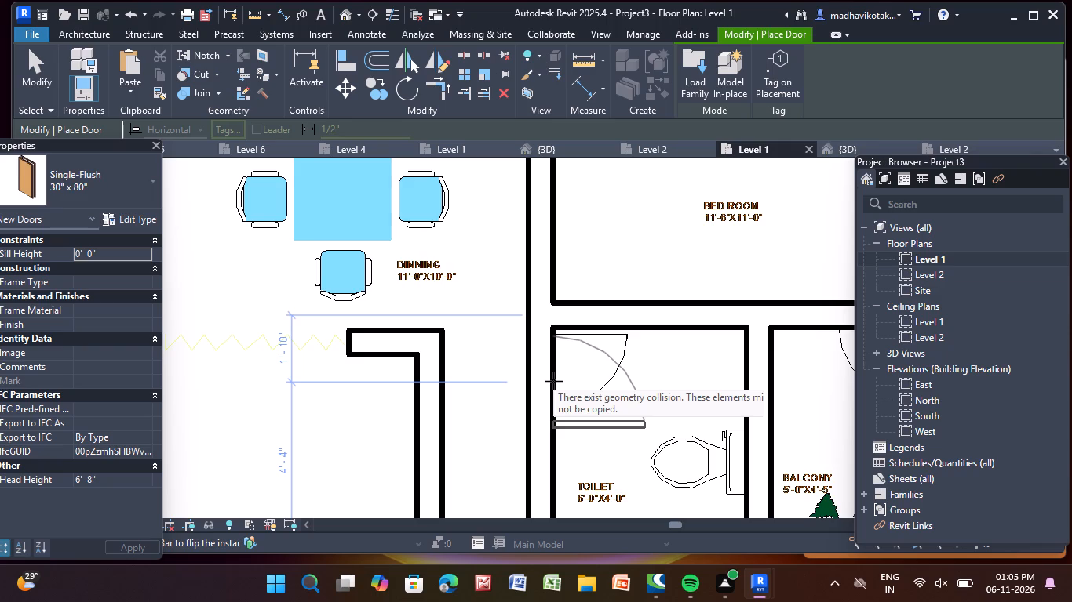
{"action": "left_click", "coordinate": [553, 381]}
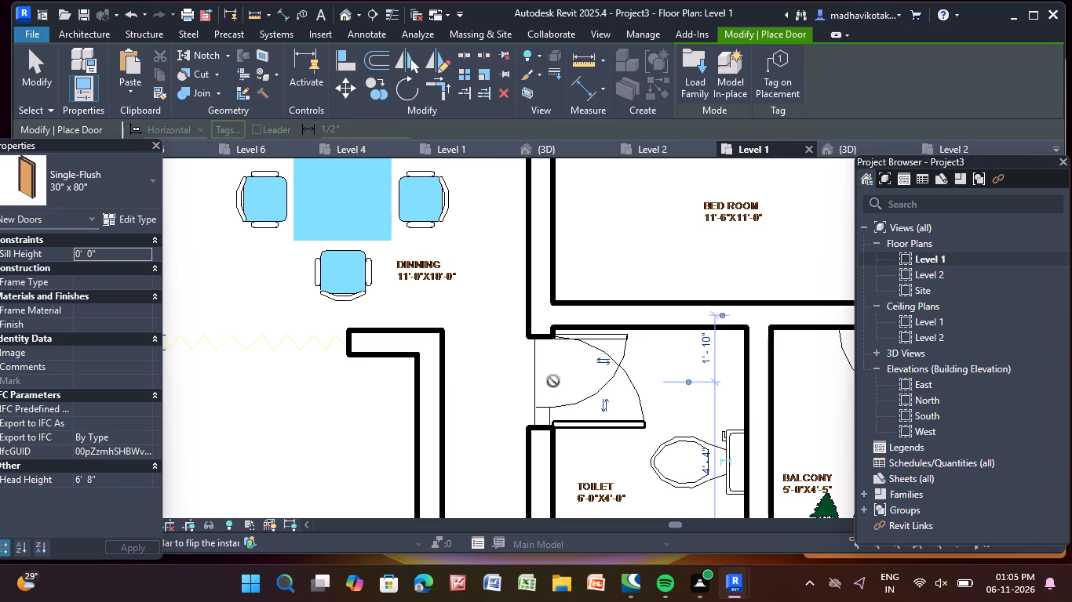
Place a Single-Flush 30" x 80" door between the lower flat's right bedroom and its balcony, about 1'-6" from the right outer wall.
{"action": "scroll", "coordinate": [658, 372], "scroll_direction": "down", "scroll_amount": 1}
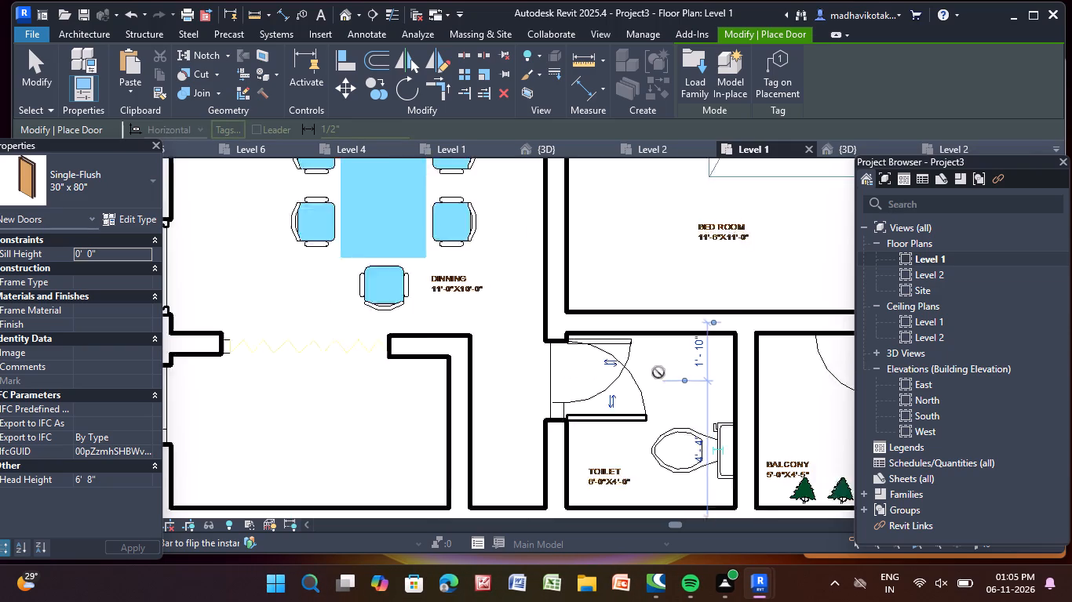
{"action": "scroll", "coordinate": [658, 372], "scroll_direction": "down", "scroll_amount": 2}
{"action": "middle_click_drag", "start_coordinate": [658, 377], "coordinate": [512, 429]}
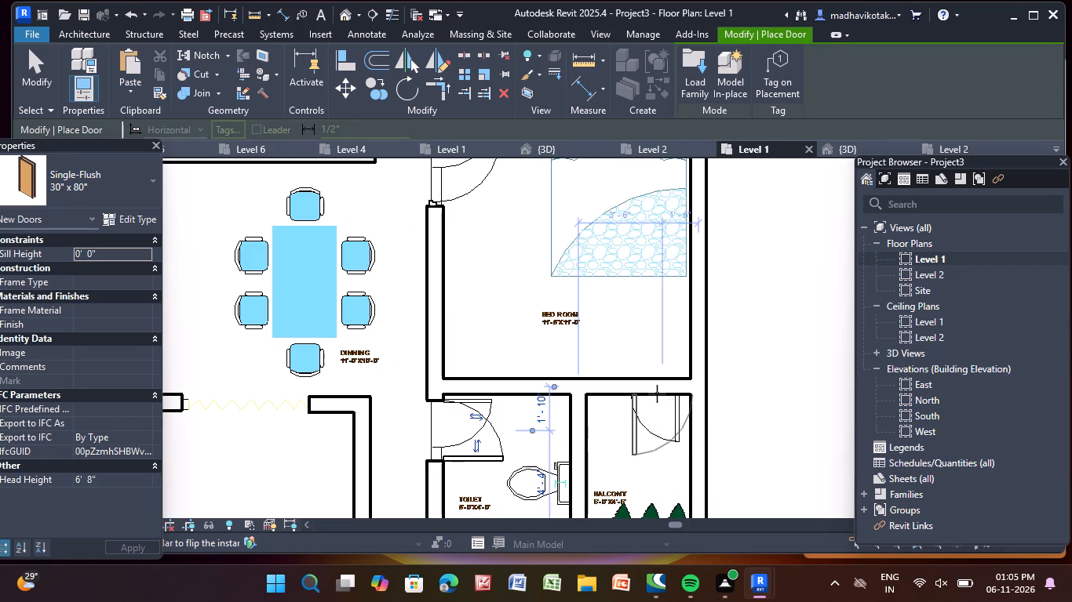
{"action": "left_click", "coordinate": [657, 393]}
Place a Single-Flush 30" x 80" door in the left wall of the kitchen below the staircase, about 2'-0" from its upper wall.
{"action": "middle_click_drag", "start_coordinate": [575, 233], "coordinate": [624, 456]}
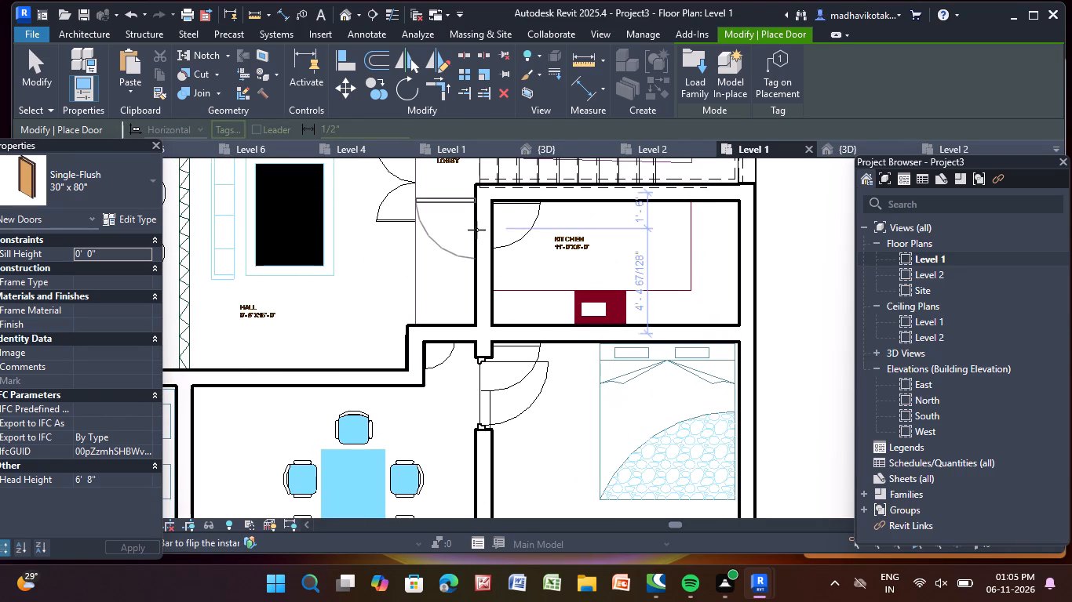
{"action": "left_click", "coordinate": [498, 238]}
Place a Single-Flush 30" x 80" door in the left wall of the 11'-0"x6'-0" kitchen above the staircase, over the plan's door symbol.
{"action": "middle_click_drag", "start_coordinate": [496, 240], "coordinate": [487, 283]}
{"action": "scroll", "coordinate": [496, 242], "scroll_direction": "up", "scroll_amount": 1}
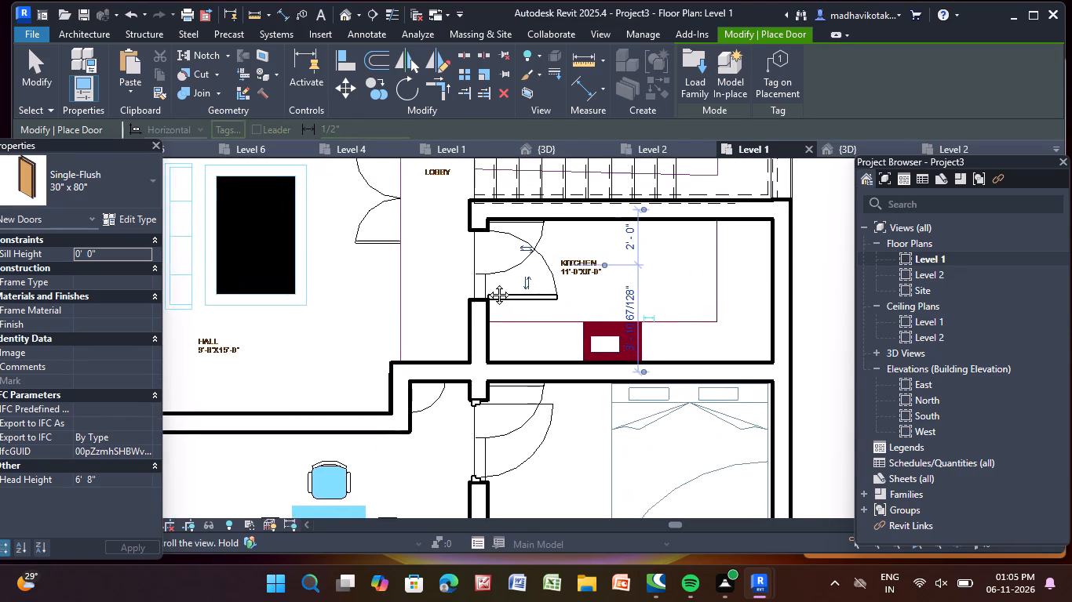
{"action": "middle_click_drag", "start_coordinate": [487, 283], "coordinate": [465, 506]}
{"action": "scroll", "coordinate": [472, 327], "scroll_direction": "down", "scroll_amount": 3}
{"action": "middle_click_drag", "start_coordinate": [471, 332], "coordinate": [472, 348]}
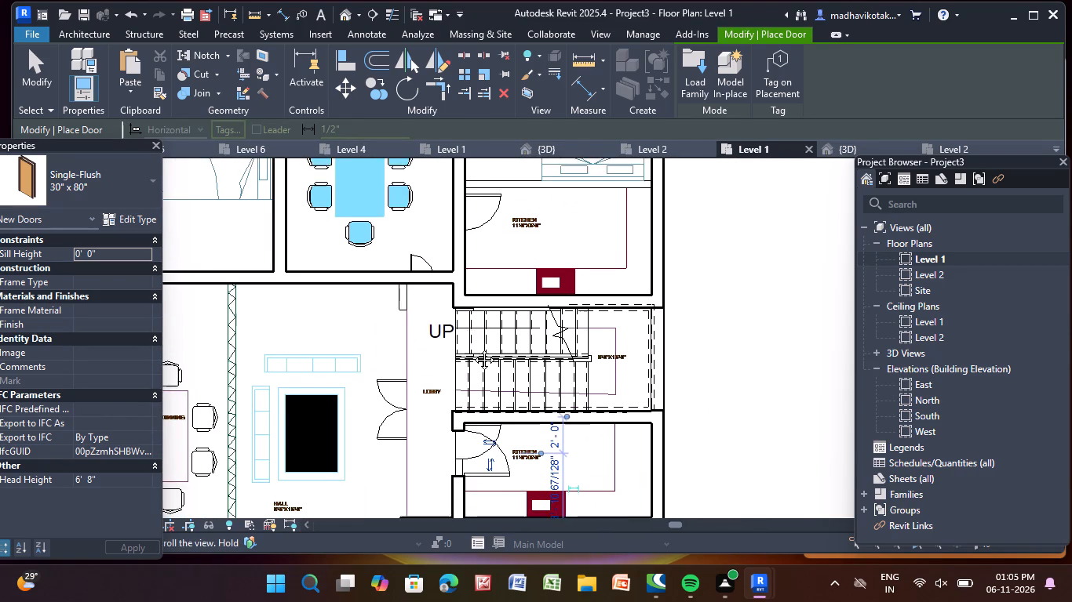
{"action": "middle_click_drag", "start_coordinate": [472, 348], "coordinate": [466, 476]}
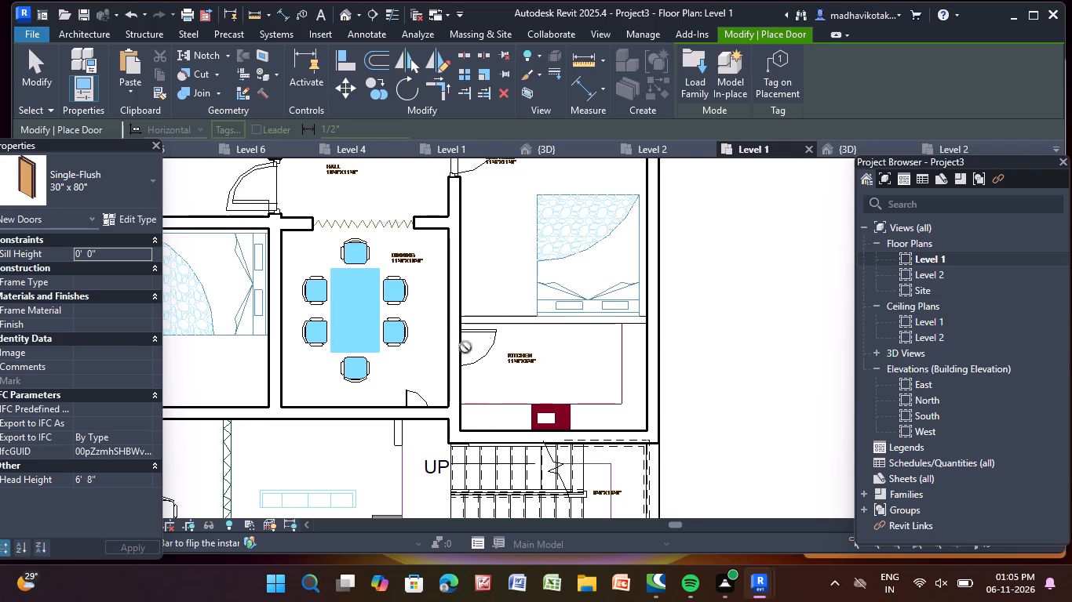
{"action": "scroll", "coordinate": [463, 335], "scroll_direction": "up", "scroll_amount": 6}
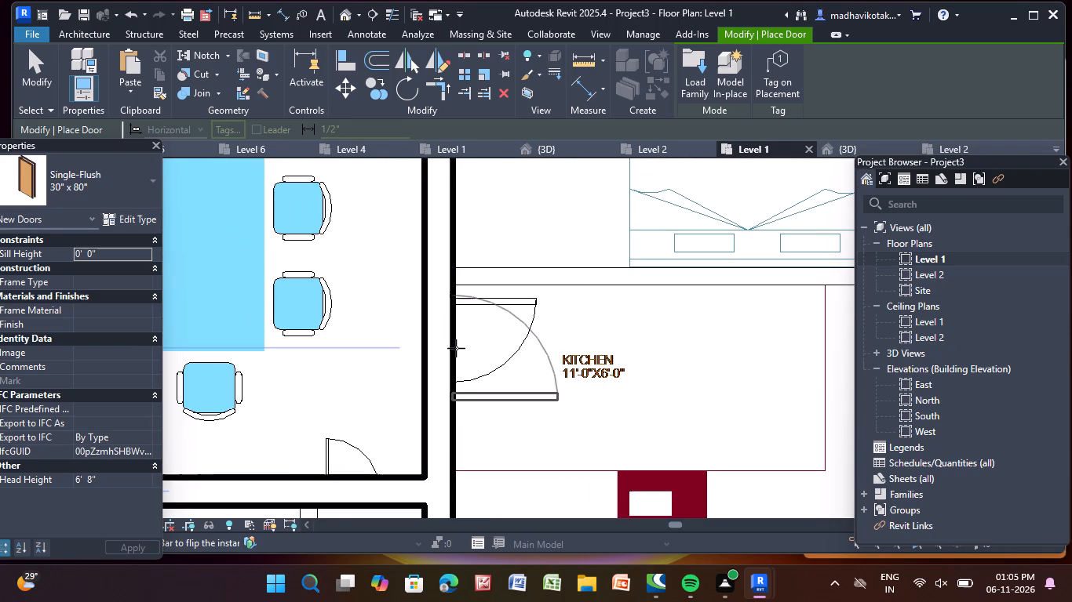
{"action": "left_click", "coordinate": [456, 348]}
Place a Single-Flush 30" x 80" door between the upper flat's hall and its top-right toilet, over the plan's door symbol.
{"action": "scroll", "coordinate": [456, 348], "scroll_direction": "down", "scroll_amount": 4}
{"action": "middle_click_drag", "start_coordinate": [454, 350], "coordinate": [503, 572]}
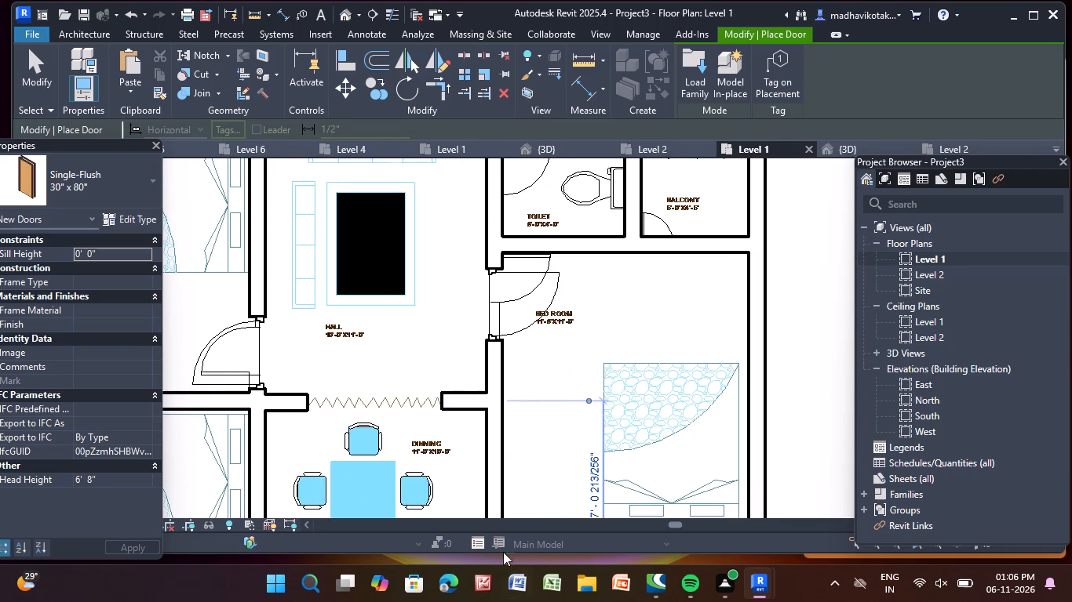
{"action": "middle_click_drag", "start_coordinate": [494, 322], "coordinate": [452, 535]}
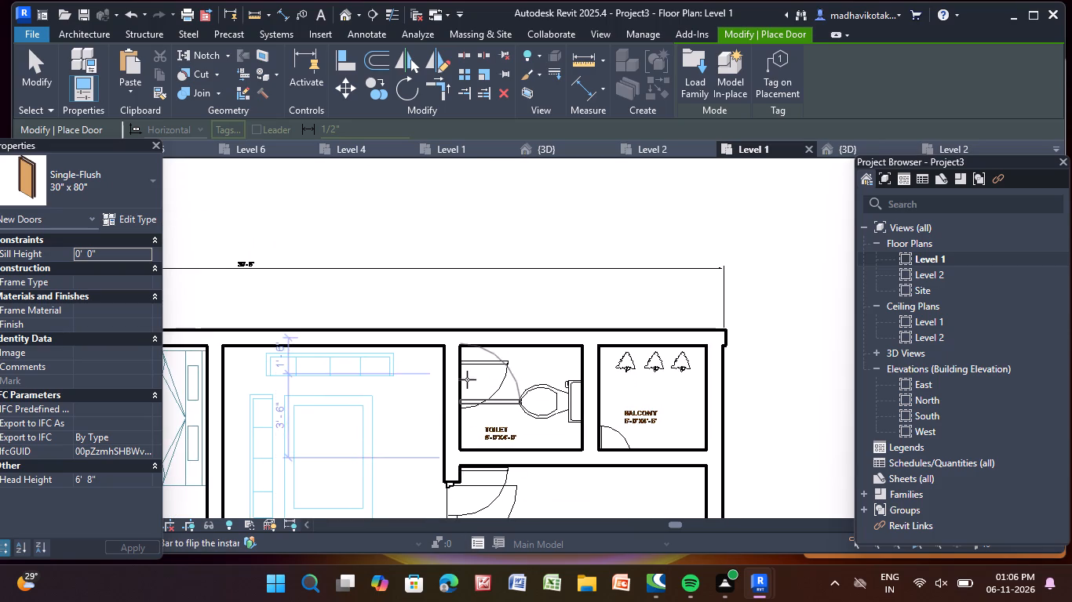
{"action": "left_click", "coordinate": [463, 384]}
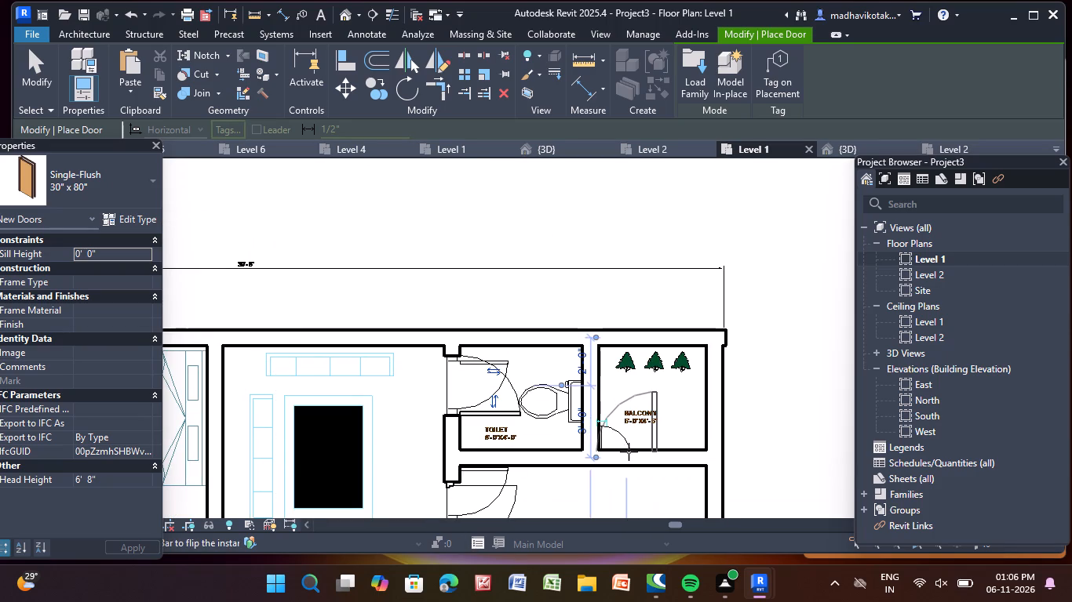
Place a Single-Flush 30" x 80" door in the lower wall of the top-right balcony, about 2'-0" from its left wall.
{"action": "left_click", "coordinate": [633, 451]}
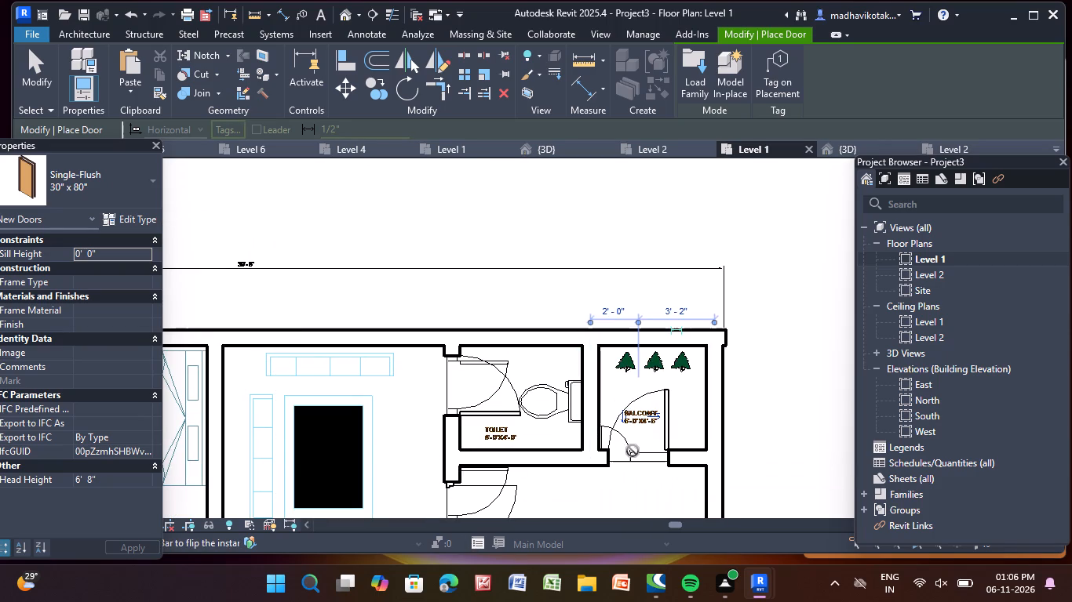
Place a Single-Flush 30" x 80" door midway along the right wall of the upper flat's 4'-0"x5'-0" balcony, and finish door placement.
{"action": "scroll", "coordinate": [633, 449], "scroll_direction": "down", "scroll_amount": 5}
{"action": "scroll", "coordinate": [490, 455], "scroll_direction": "down", "scroll_amount": 3}
{"action": "middle_click_drag", "start_coordinate": [487, 457], "coordinate": [506, 443]}
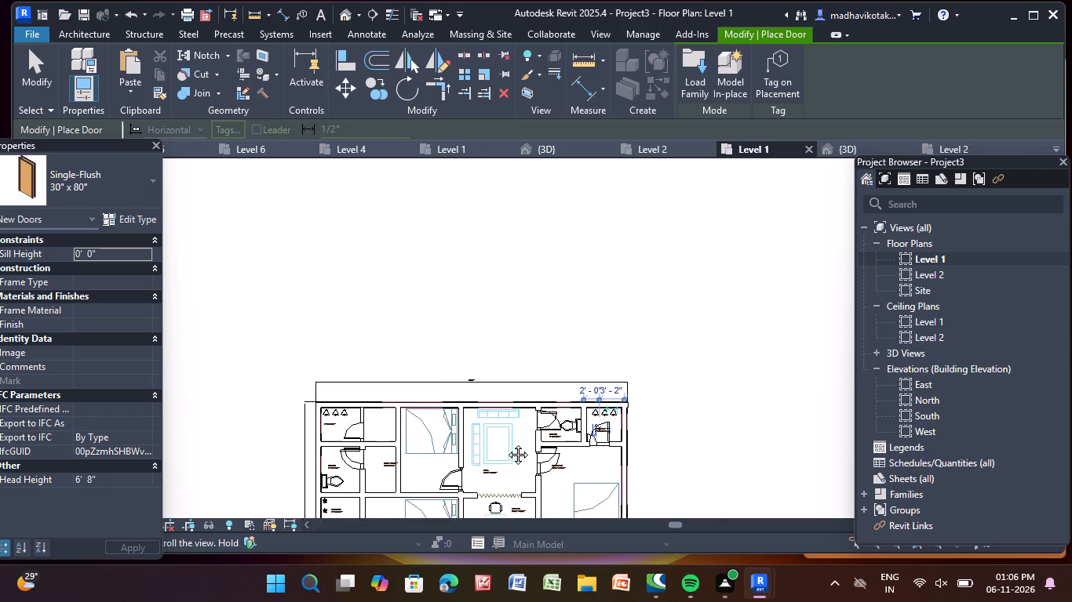
{"action": "middle_click_drag", "start_coordinate": [506, 443], "coordinate": [569, 340]}
{"action": "scroll", "coordinate": [455, 366], "scroll_direction": "up", "scroll_amount": 4}
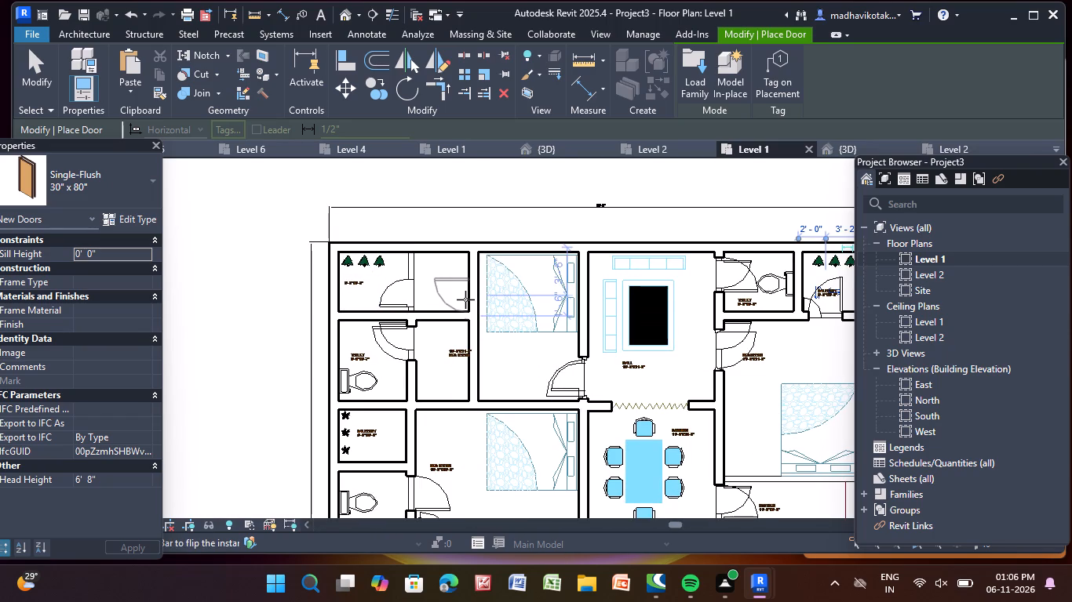
{"action": "scroll", "coordinate": [418, 444], "scroll_direction": "up", "scroll_amount": 3}
{"action": "left_click", "coordinate": [414, 435]}
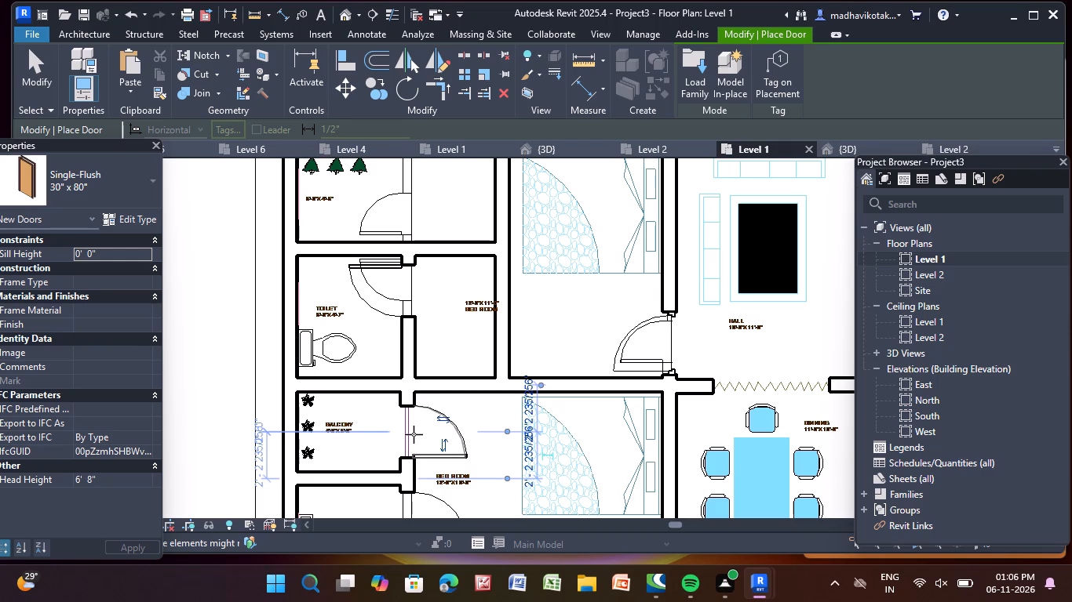
{"action": "key", "text": "Escape"}
{"action": "key", "text": "Escape"}
{"action": "key", "text": "Escape"}
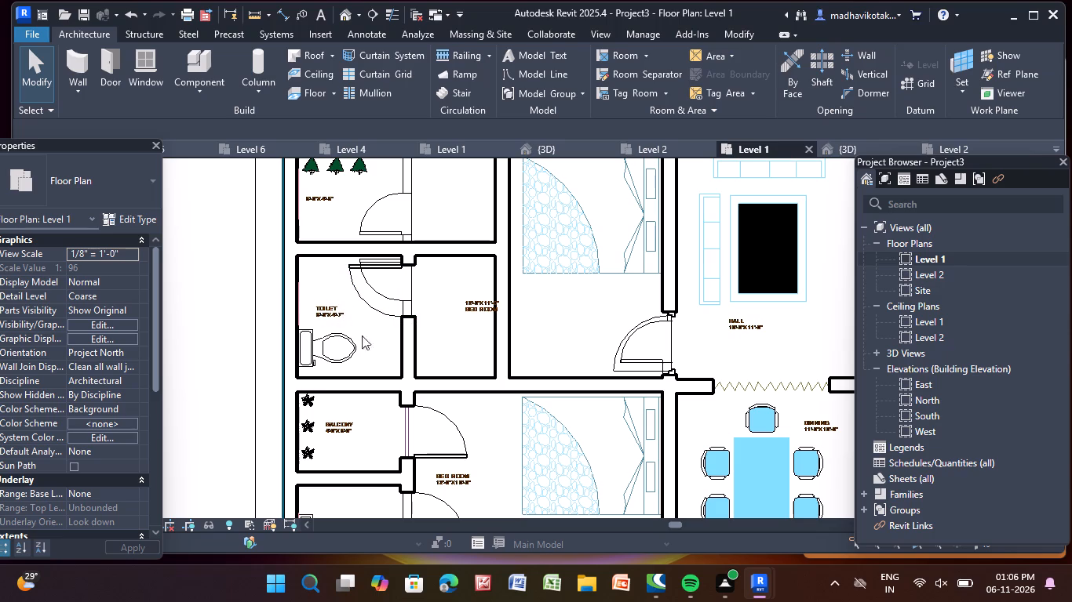
Flip the facing of the door between the 4'-0"x5'-0" balcony and the upper flat's bedroom so it opens into the balcony.
{"action": "scroll", "coordinate": [692, 365], "scroll_direction": "down", "scroll_amount": 4}
{"action": "scroll", "coordinate": [607, 419], "scroll_direction": "up", "scroll_amount": 1}
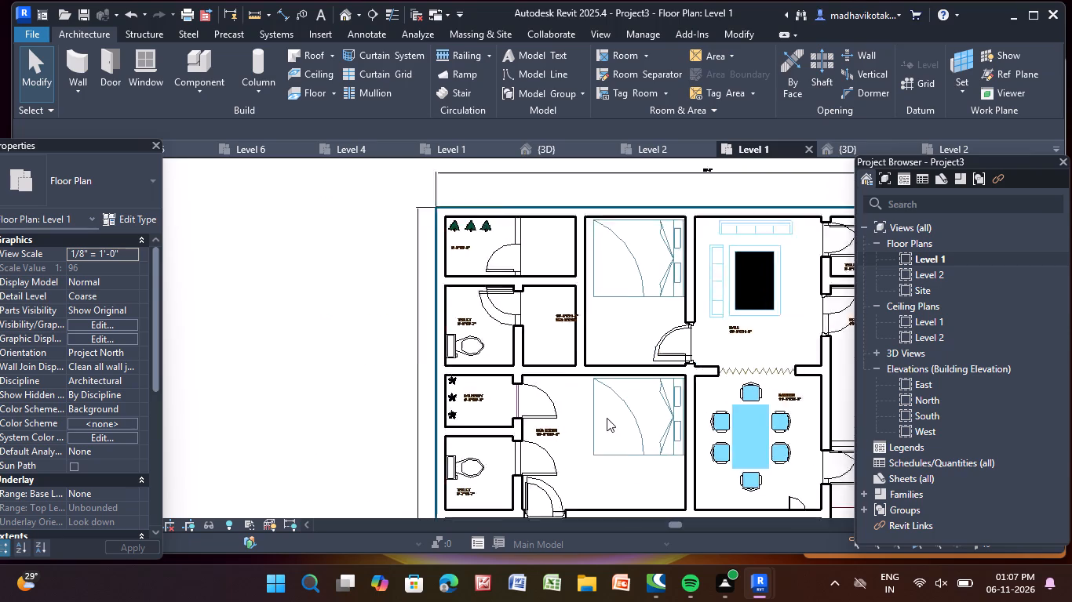
{"action": "scroll", "coordinate": [607, 418], "scroll_direction": "up", "scroll_amount": 2}
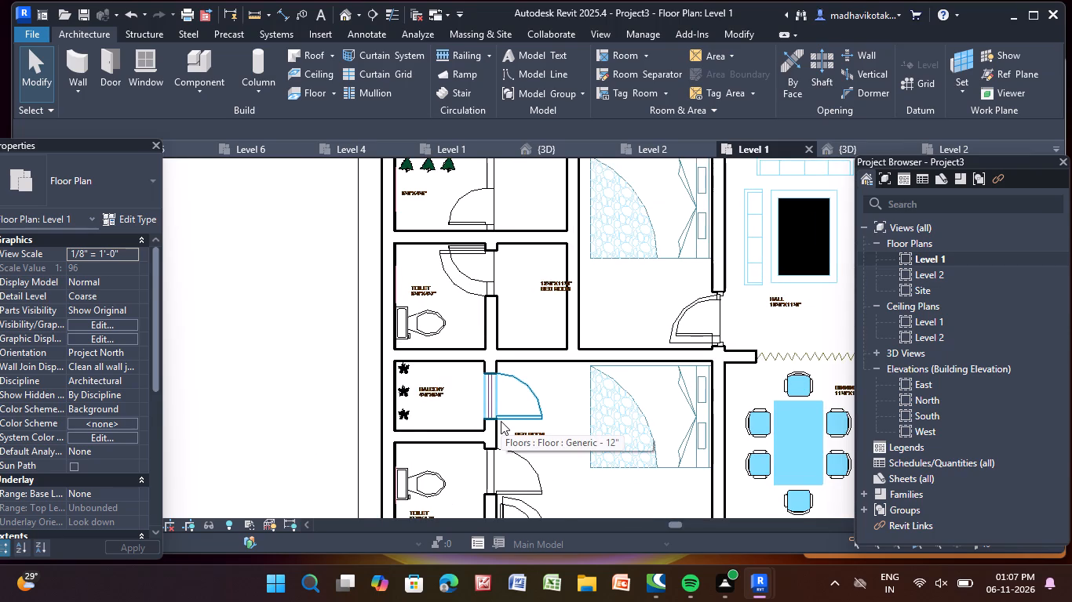
{"action": "scroll", "coordinate": [501, 421], "scroll_direction": "up", "scroll_amount": 4}
{"action": "left_click", "coordinate": [523, 415]}
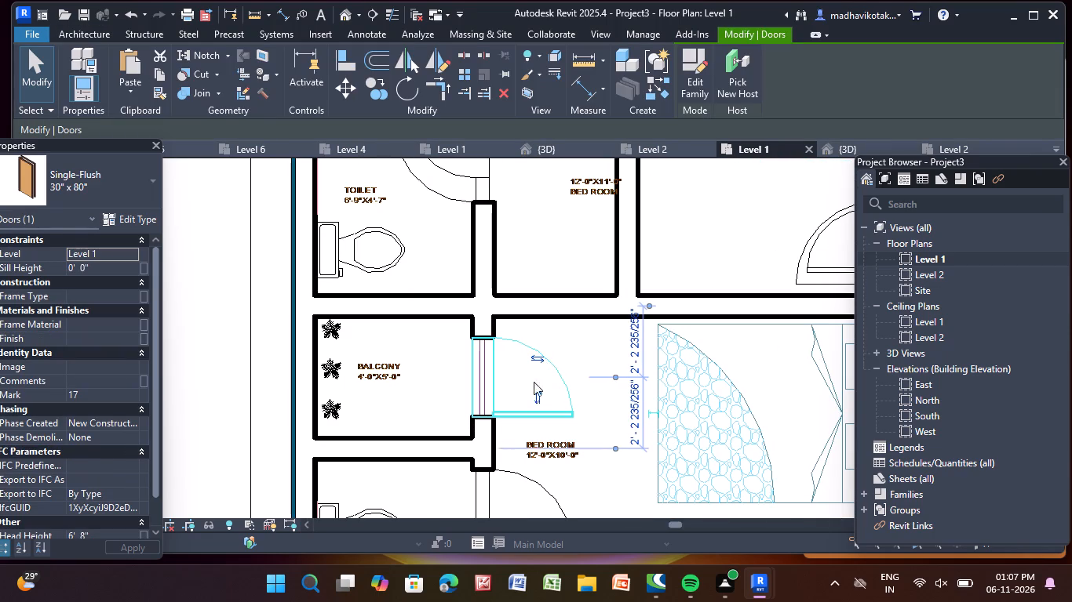
{"action": "left_click", "coordinate": [538, 354]}
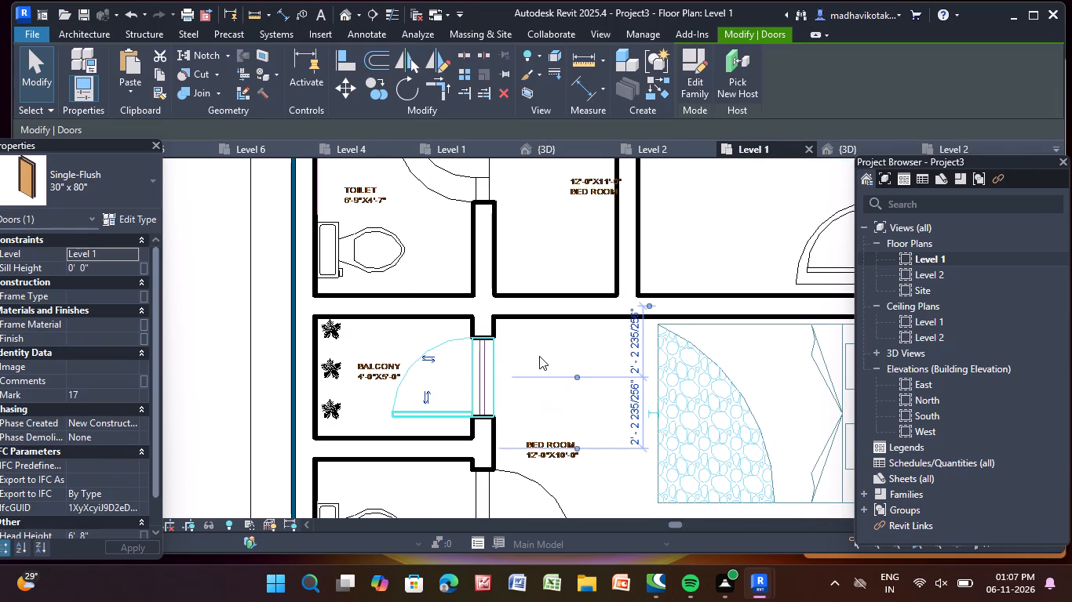
Flip the hinge side of the door in the toilet above the lower flat's left balcony so its leaf sits at the lower jamb.
{"action": "scroll", "coordinate": [532, 365], "scroll_direction": "down", "scroll_amount": 4}
{"action": "middle_click_drag", "start_coordinate": [514, 427], "coordinate": [531, 203]}
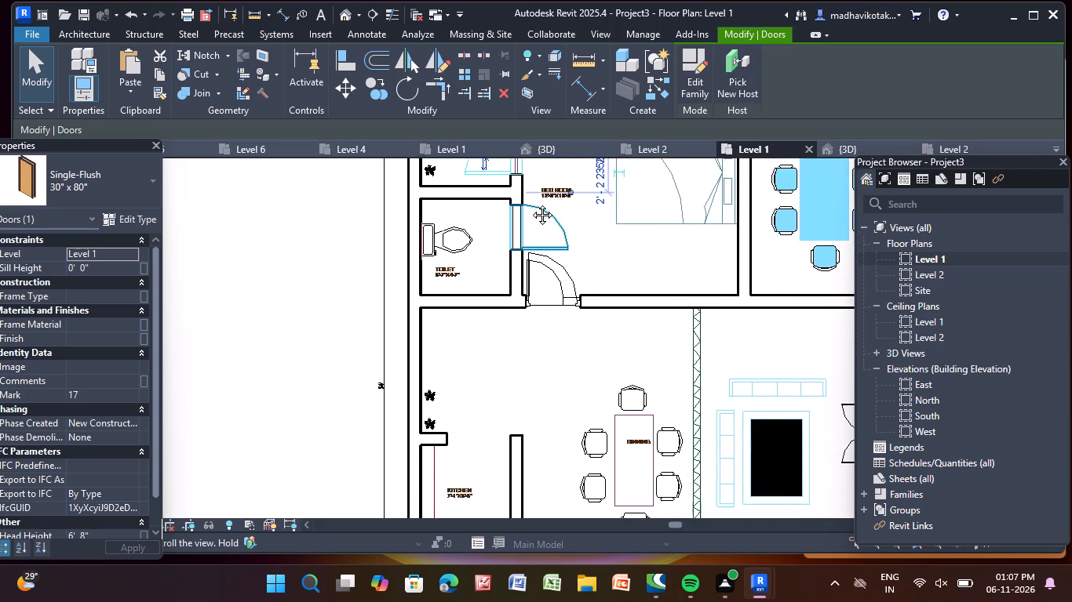
{"action": "middle_click_drag", "start_coordinate": [531, 203], "coordinate": [530, 83]}
{"action": "middle_click_drag", "start_coordinate": [541, 477], "coordinate": [535, 439]}
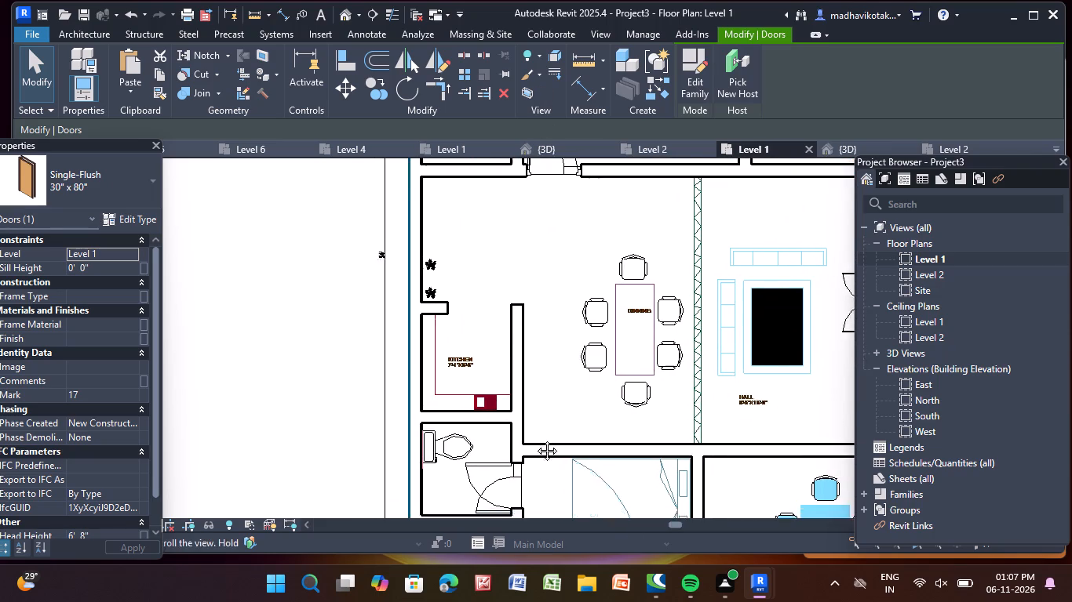
{"action": "middle_click_drag", "start_coordinate": [535, 439], "coordinate": [512, 275]}
{"action": "scroll", "coordinate": [478, 306], "scroll_direction": "up", "scroll_amount": 3}
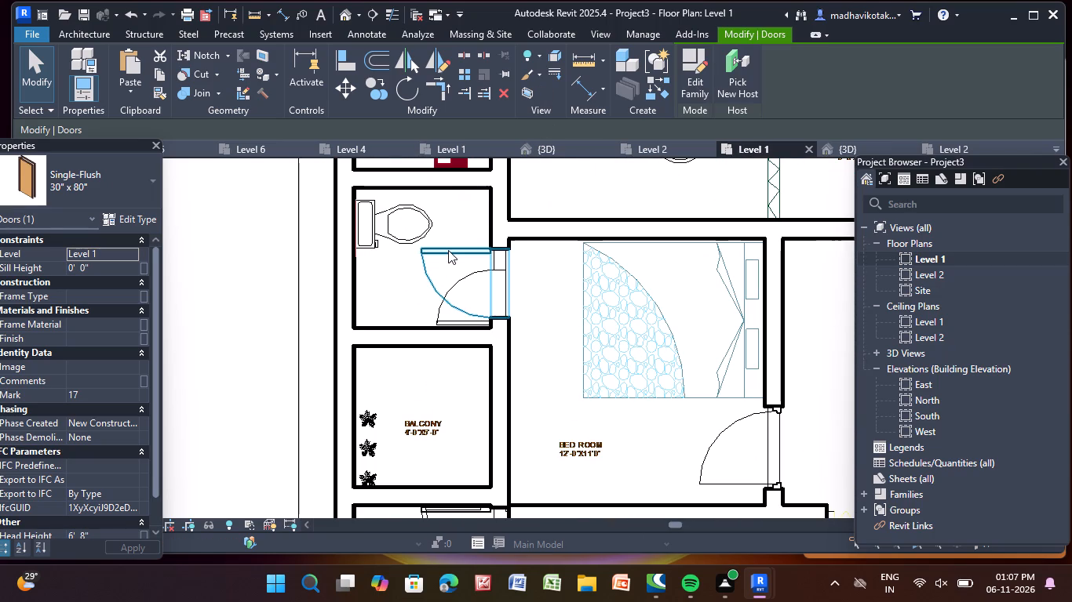
{"action": "left_click", "coordinate": [448, 250]}
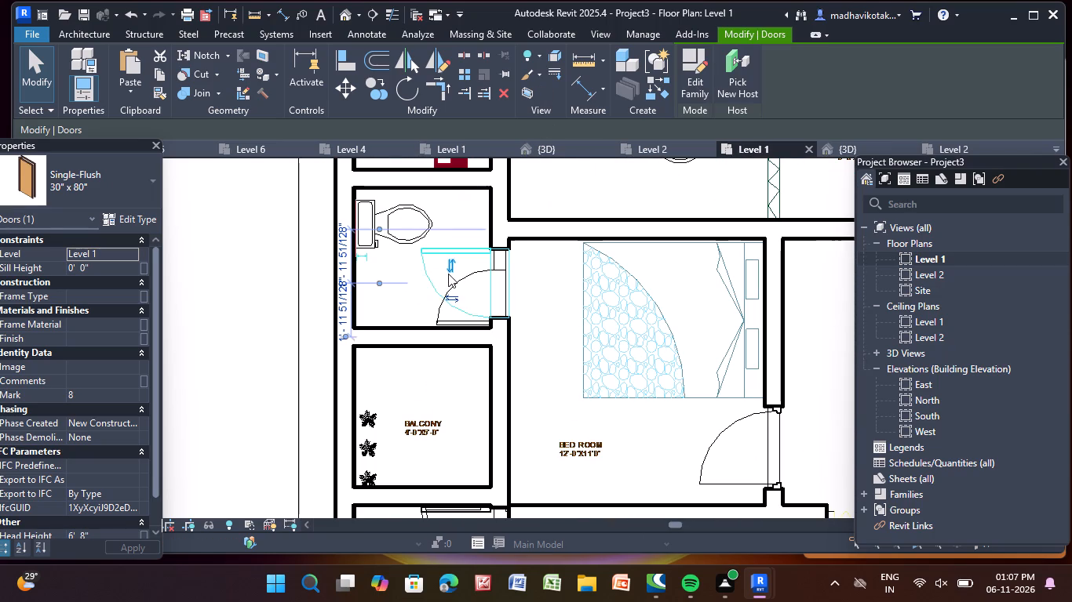
{"action": "left_click", "coordinate": [448, 274]}
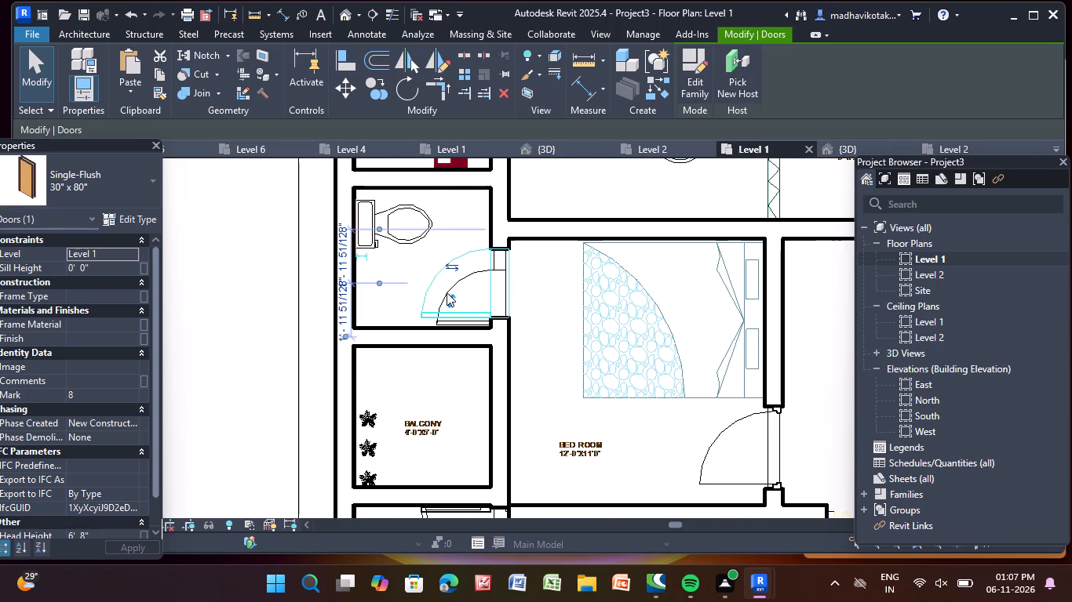
Flip the hinge side of the lower flat's toilet door below the right-hand bedroom so its leaf sits at the upper jamb.
{"action": "scroll", "coordinate": [447, 292], "scroll_direction": "down", "scroll_amount": 2}
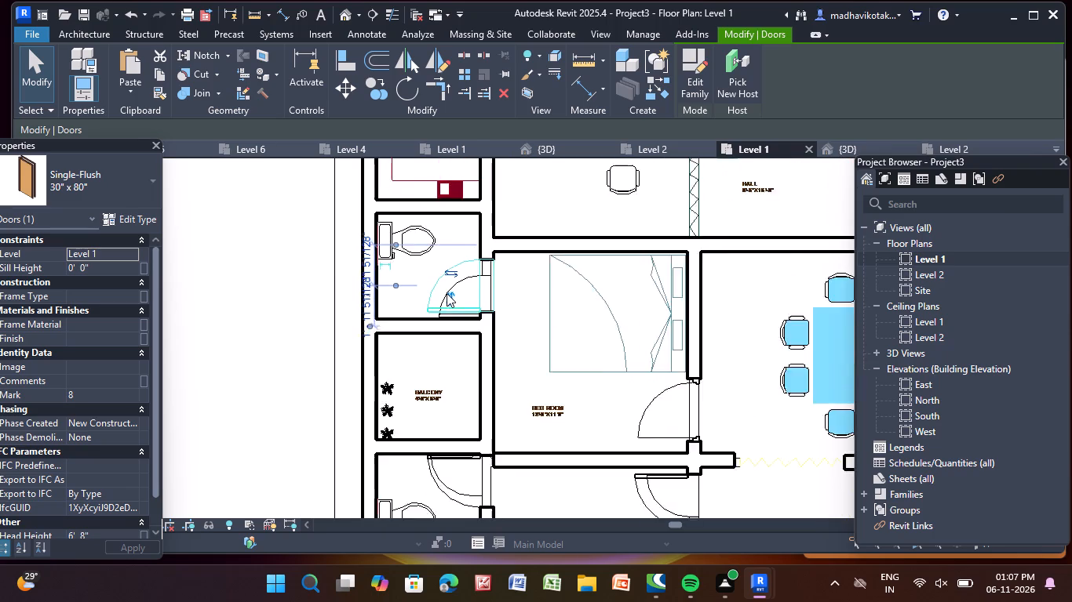
{"action": "scroll", "coordinate": [447, 293], "scroll_direction": "down", "scroll_amount": 2}
{"action": "middle_click_drag", "start_coordinate": [446, 293], "coordinate": [443, 267]}
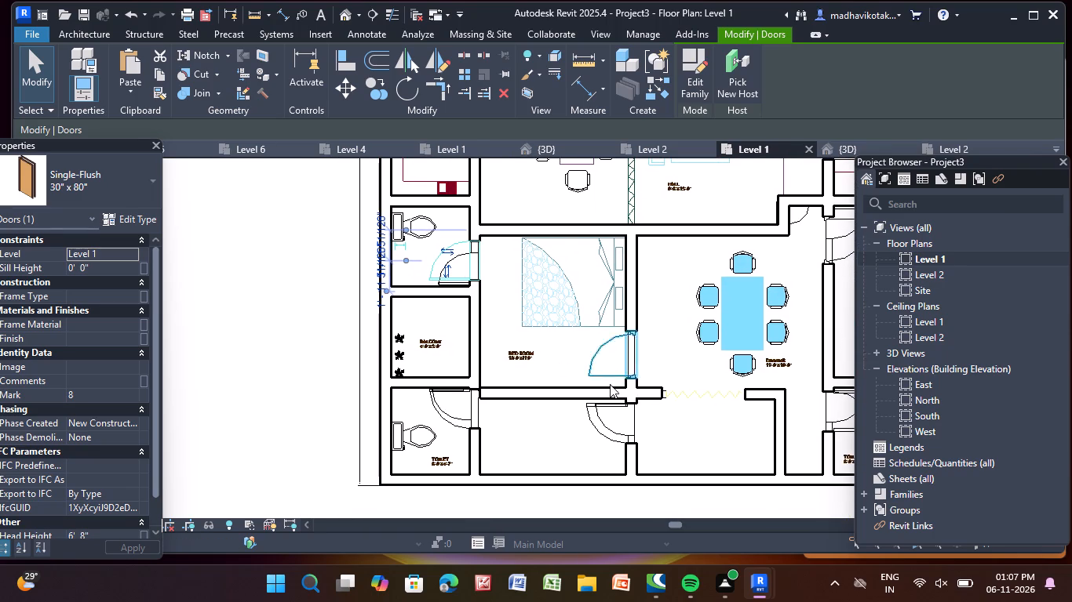
{"action": "middle_click_drag", "start_coordinate": [642, 401], "coordinate": [410, 442]}
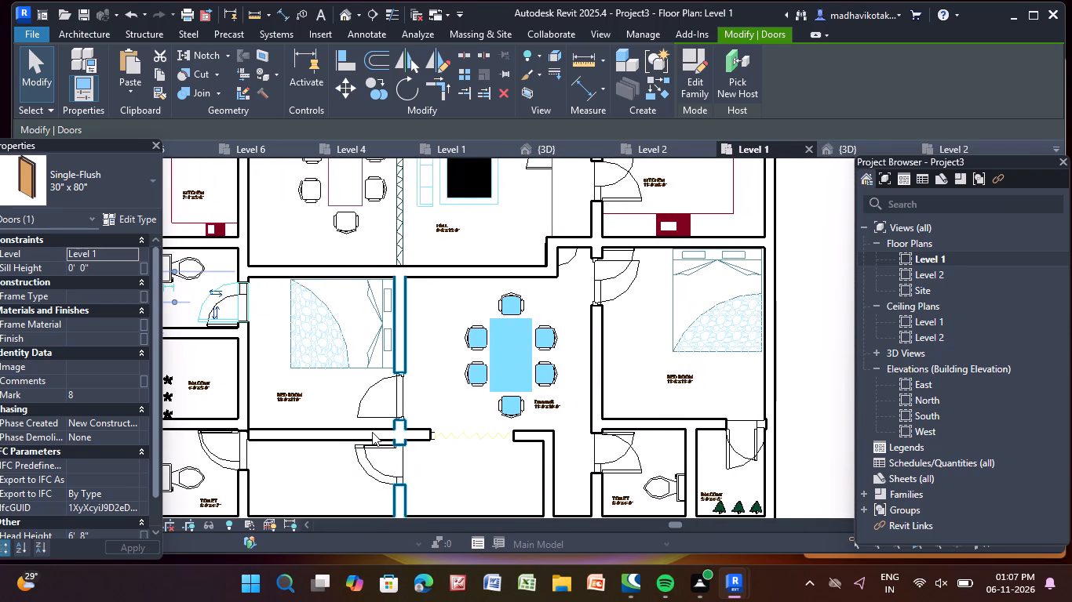
{"action": "scroll", "coordinate": [607, 461], "scroll_direction": "up", "scroll_amount": 3}
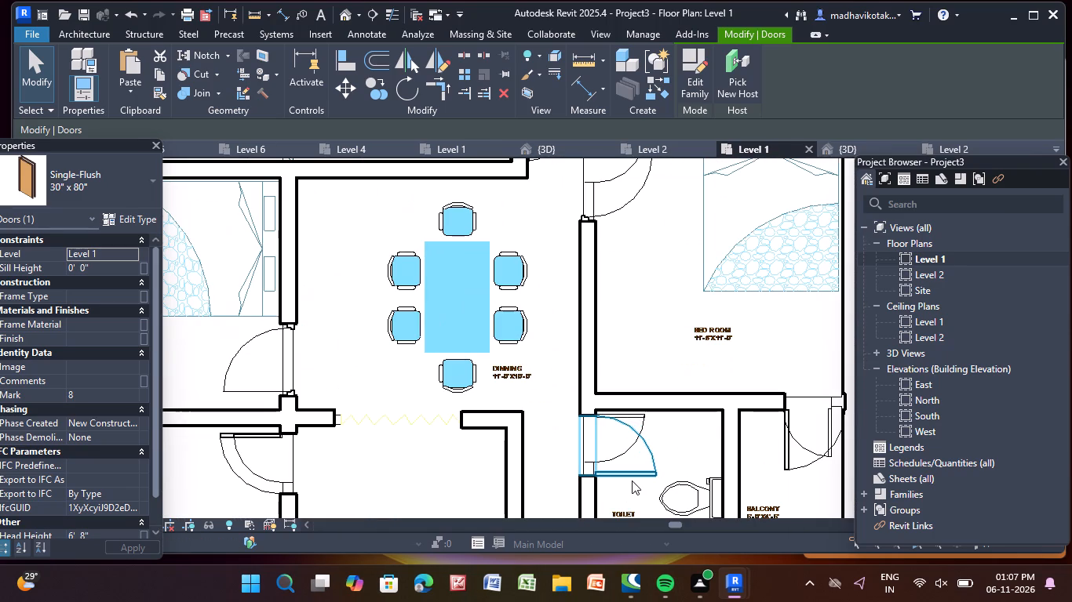
{"action": "left_click", "coordinate": [632, 481]}
{"action": "scroll", "coordinate": [623, 474], "scroll_direction": "up", "scroll_amount": 3}
{"action": "left_click", "coordinate": [634, 458]}
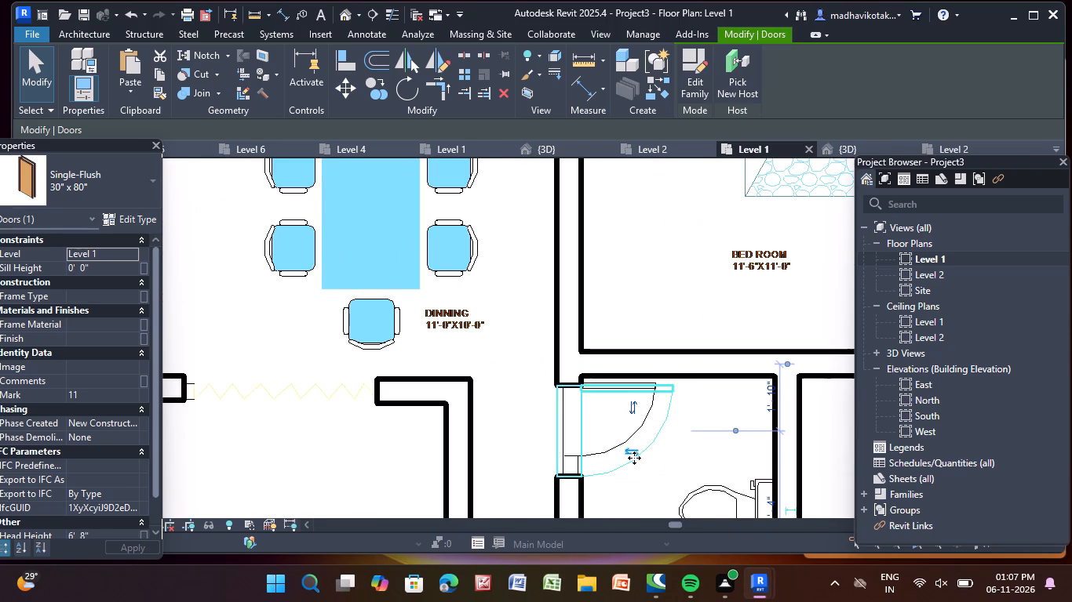
Flip the hinge side of the door to the lower flat's bottom-right balcony so its leaf sits at the right jamb.
{"action": "scroll", "coordinate": [634, 458], "scroll_direction": "down", "scroll_amount": 4}
{"action": "middle_click_drag", "start_coordinate": [632, 458], "coordinate": [512, 468]}
{"action": "scroll", "coordinate": [687, 451], "scroll_direction": "up", "scroll_amount": 3}
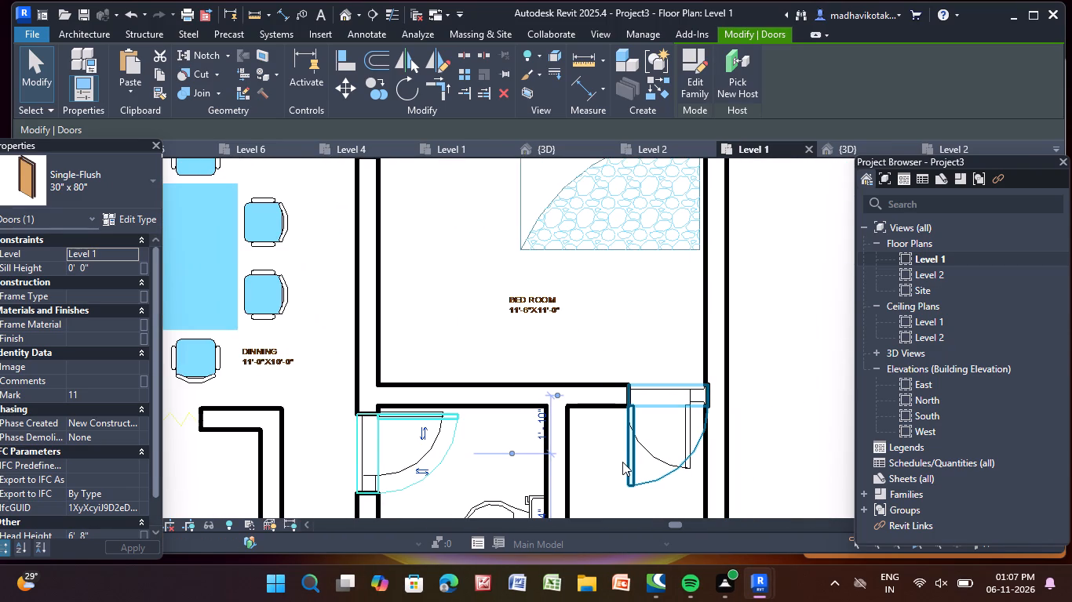
{"action": "left_click", "coordinate": [634, 484]}
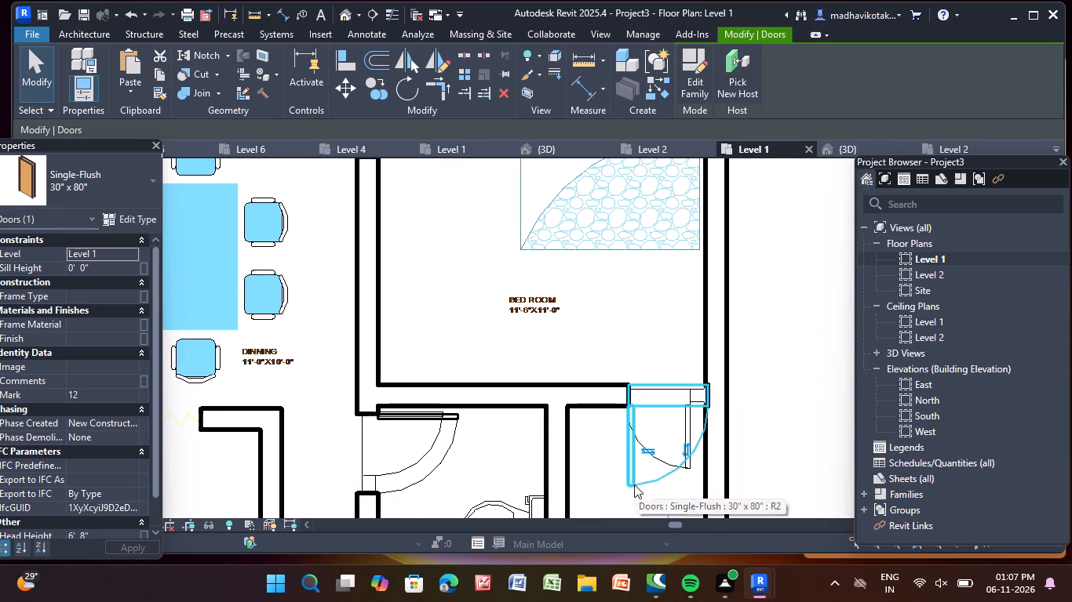
{"action": "left_click", "coordinate": [643, 452]}
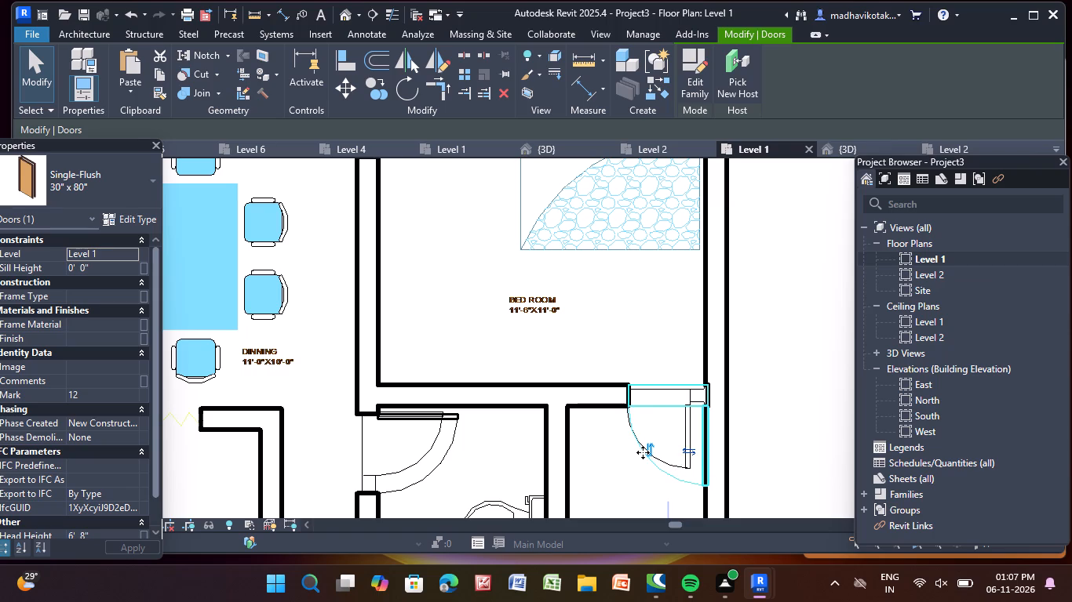
Flip the hinge side of the door of the kitchen just below the staircase so its leaf sits at the upper jamb.
{"action": "scroll", "coordinate": [643, 452], "scroll_direction": "down", "scroll_amount": 4}
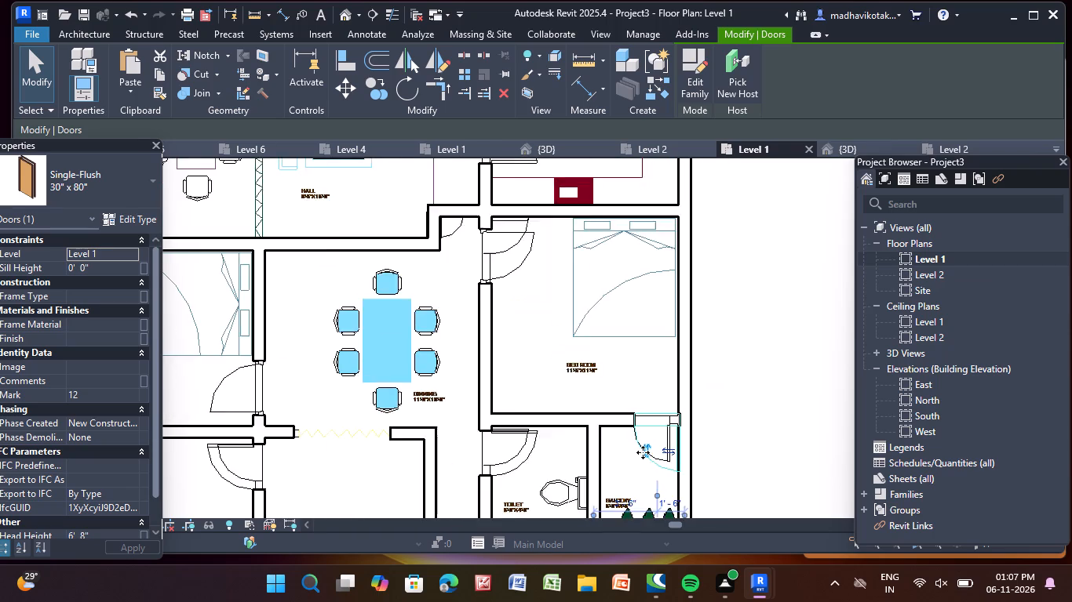
{"action": "scroll", "coordinate": [643, 452], "scroll_direction": "down", "scroll_amount": 1}
{"action": "middle_click_drag", "start_coordinate": [589, 310], "coordinate": [622, 492]}
{"action": "scroll", "coordinate": [544, 468], "scroll_direction": "up", "scroll_amount": 2}
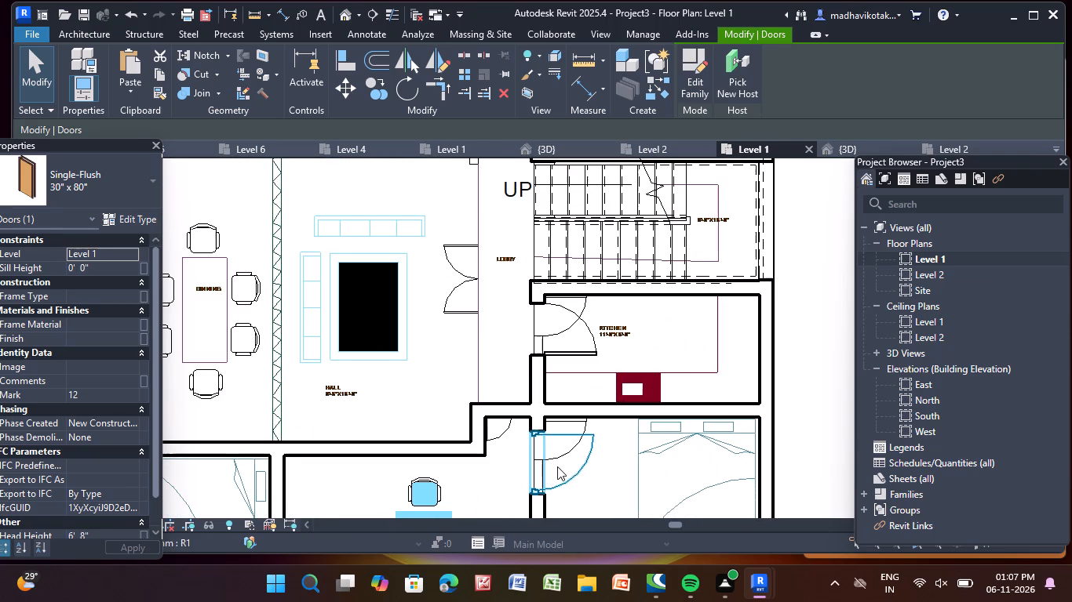
{"action": "left_click", "coordinate": [563, 348]}
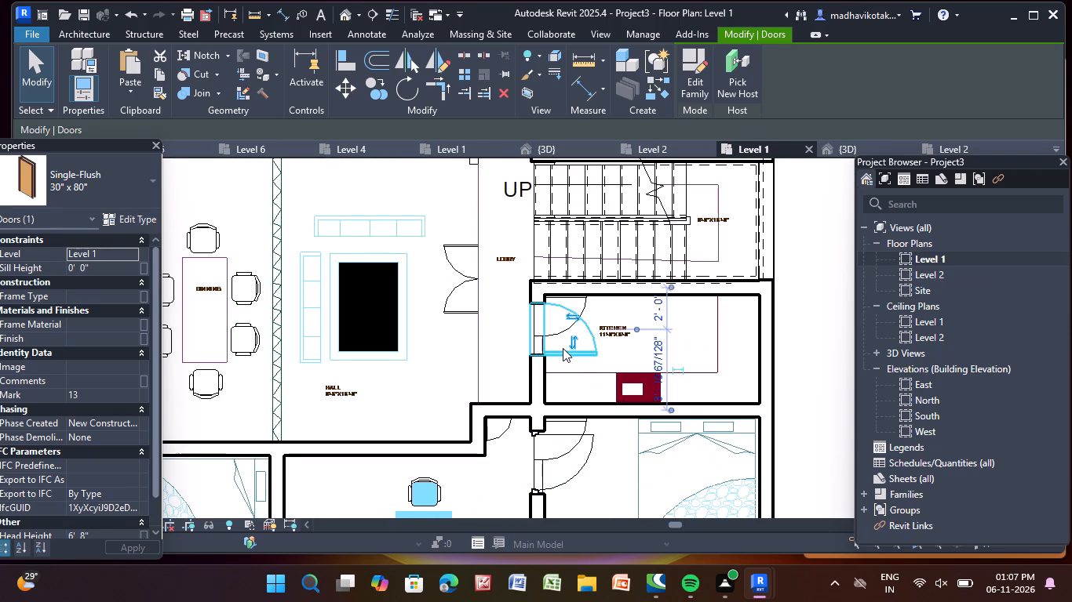
{"action": "scroll", "coordinate": [563, 344], "scroll_direction": "up", "scroll_amount": 3}
{"action": "left_click", "coordinate": [580, 339]}
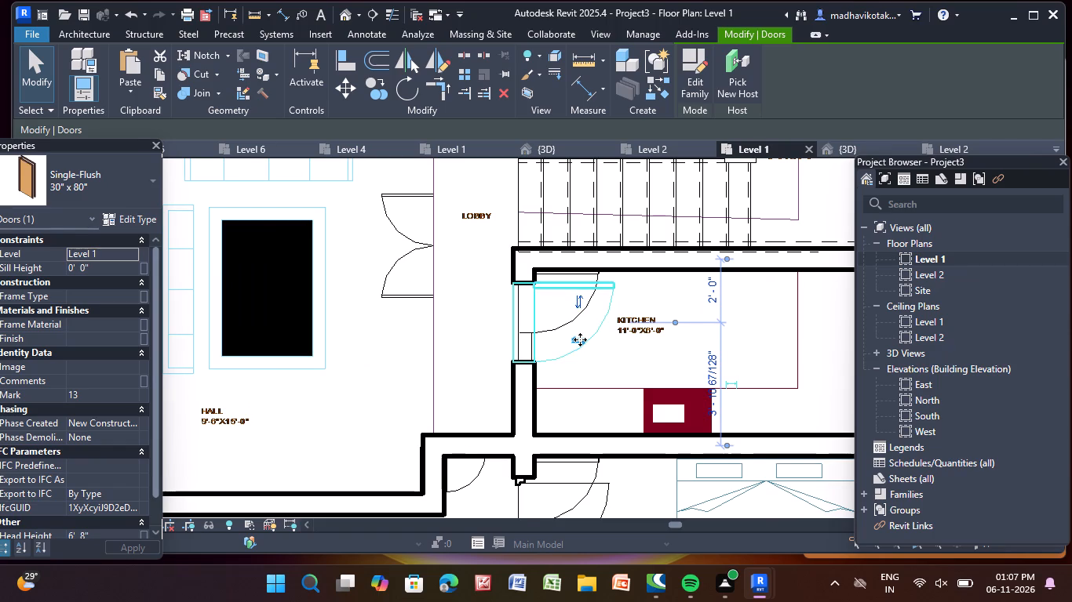
Flip the hinge side of the door of the kitchen just above the staircase so its leaf sits at the upper jamb.
{"action": "scroll", "coordinate": [580, 339], "scroll_direction": "down", "scroll_amount": 3}
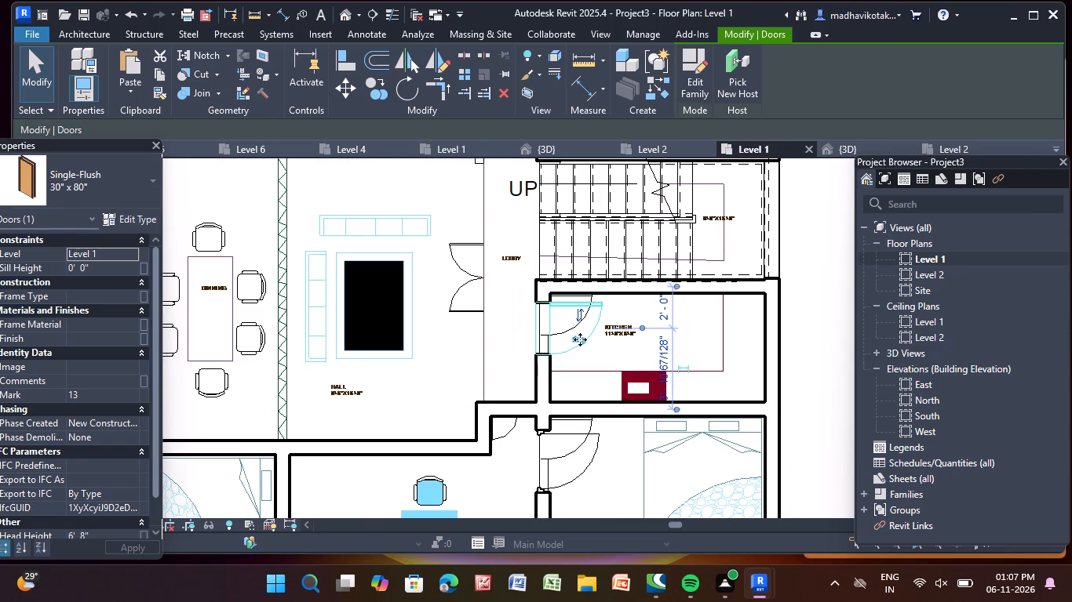
{"action": "middle_click_drag", "start_coordinate": [580, 339], "coordinate": [711, 598]}
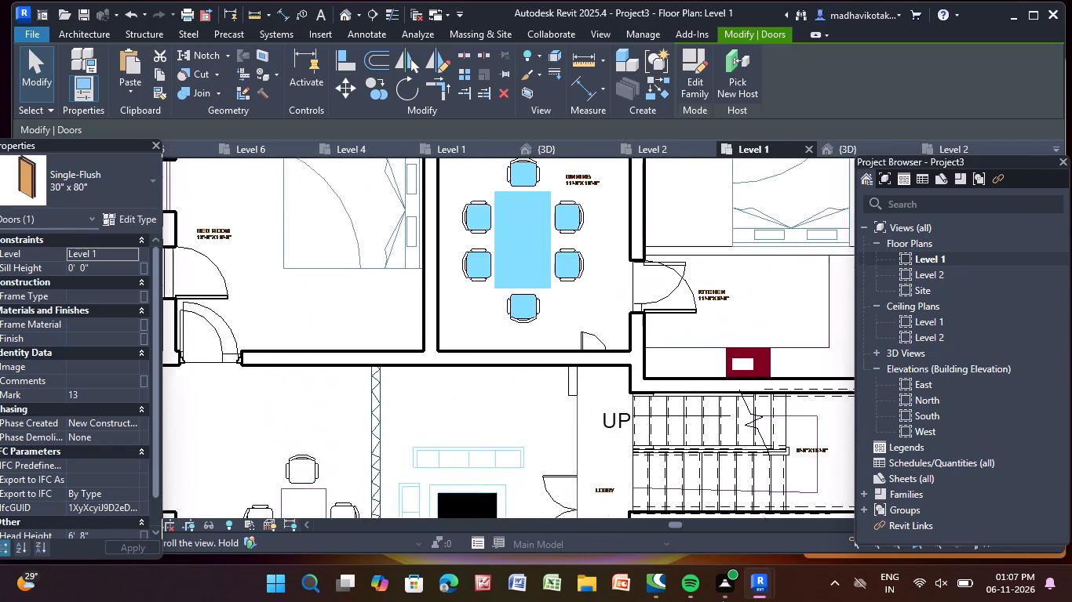
{"action": "middle_click_drag", "start_coordinate": [711, 598], "coordinate": [724, 601]}
{"action": "left_click", "coordinate": [727, 346]}
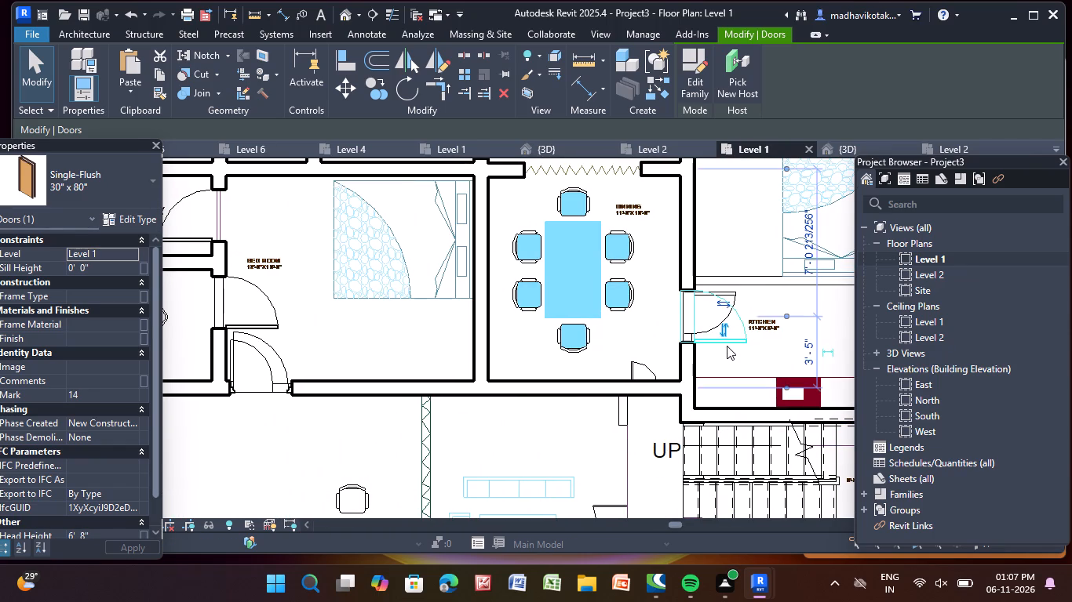
{"action": "left_click", "coordinate": [726, 331]}
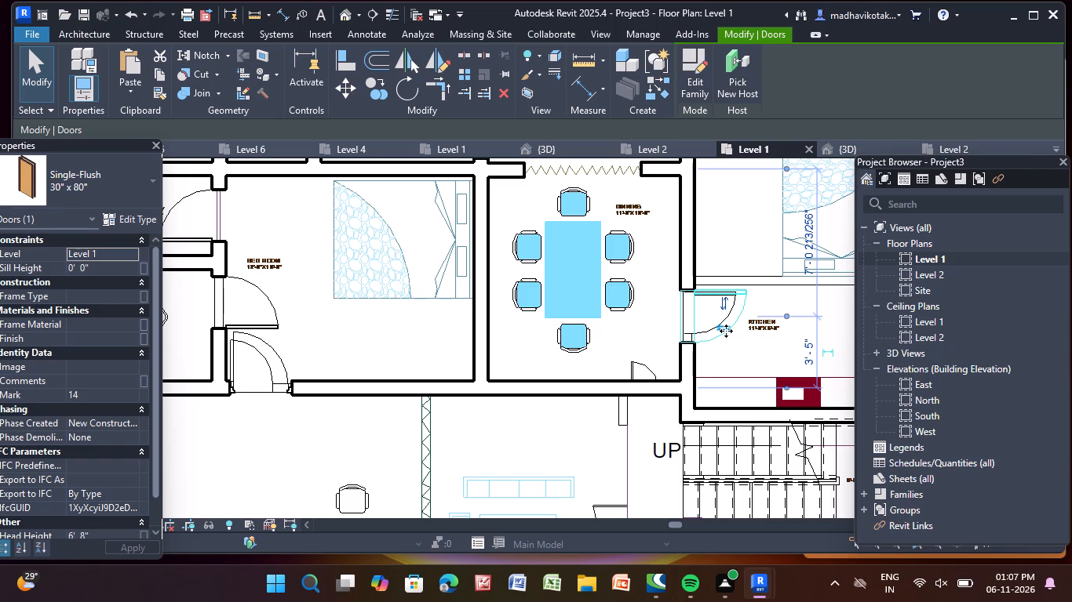
Flip the hinge side of the 6'-0"x4'-0" toilet door beside the upper flat's hall so its leaf sits at the upper jamb.
{"action": "middle_click_drag", "start_coordinate": [726, 343], "coordinate": [778, 555]}
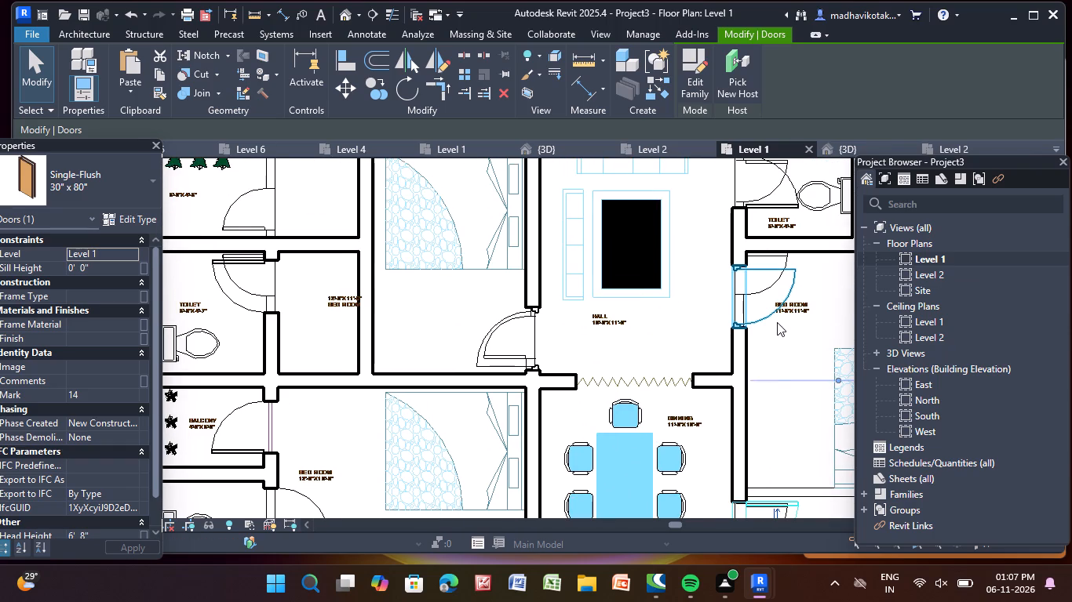
{"action": "middle_click_drag", "start_coordinate": [773, 364], "coordinate": [735, 526]}
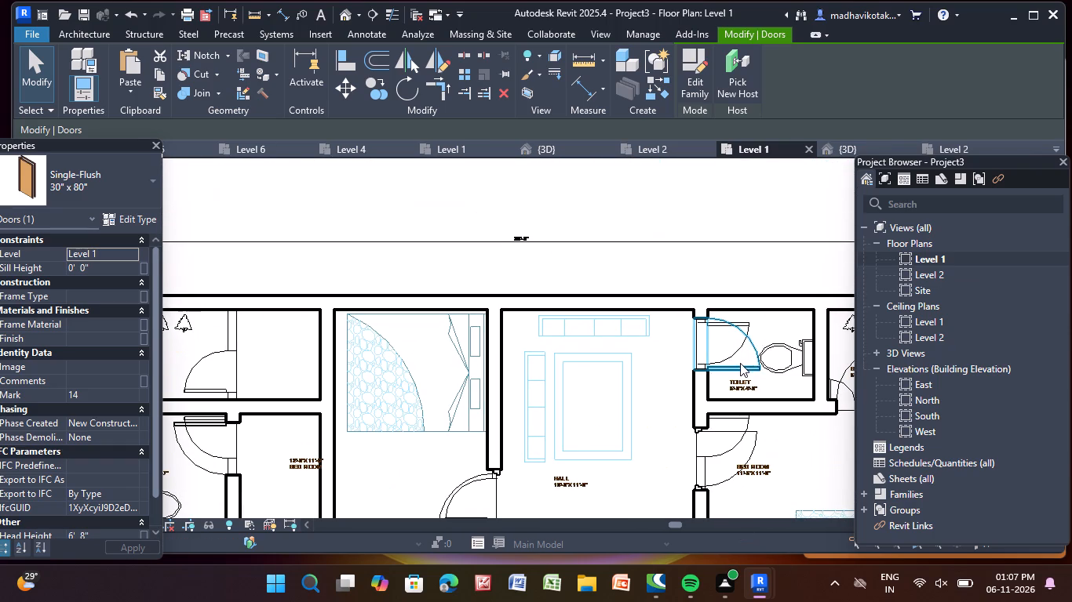
{"action": "left_click", "coordinate": [740, 363]}
{"action": "left_click", "coordinate": [738, 359]}
Flip the hinge side of the door to the top-right 5'-0"x4'-5" balcony so its leaf sits at the left jamb.
{"action": "scroll", "coordinate": [738, 359], "scroll_direction": "down", "scroll_amount": 2}
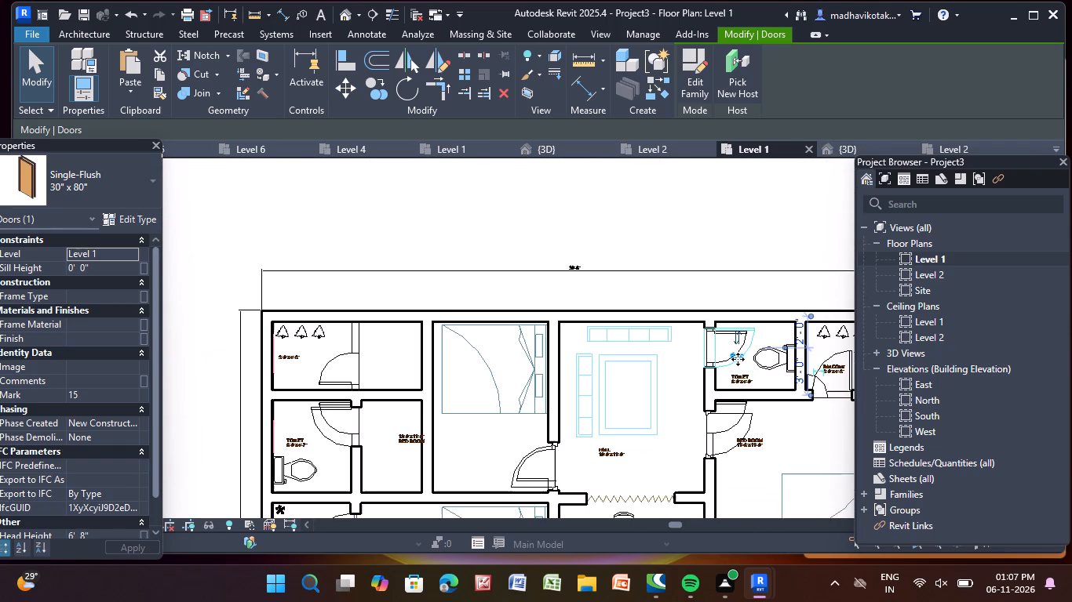
{"action": "middle_click_drag", "start_coordinate": [735, 363], "coordinate": [521, 374]}
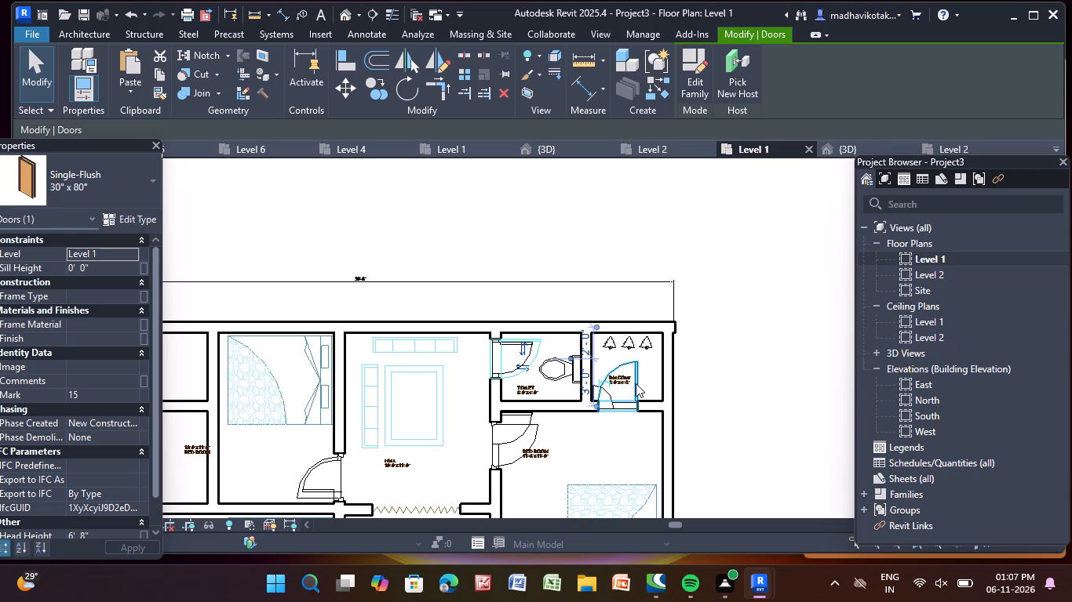
{"action": "left_click", "coordinate": [636, 383]}
{"action": "scroll", "coordinate": [625, 388], "scroll_direction": "up", "scroll_amount": 7}
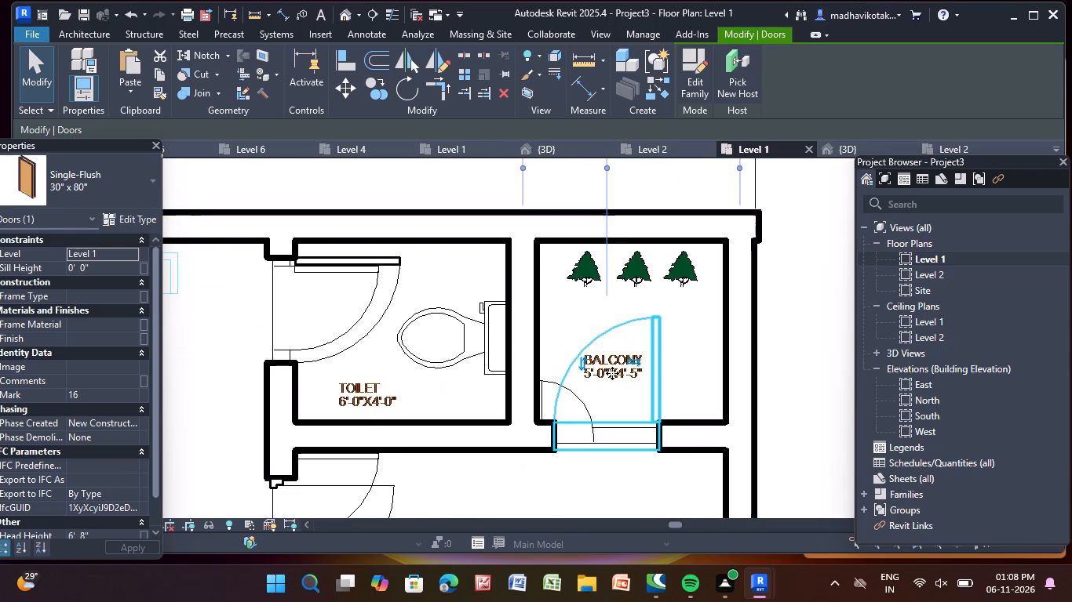
{"action": "scroll", "coordinate": [676, 369], "scroll_direction": "up", "scroll_amount": 4}
{"action": "scroll", "coordinate": [614, 379], "scroll_direction": "up", "scroll_amount": 7}
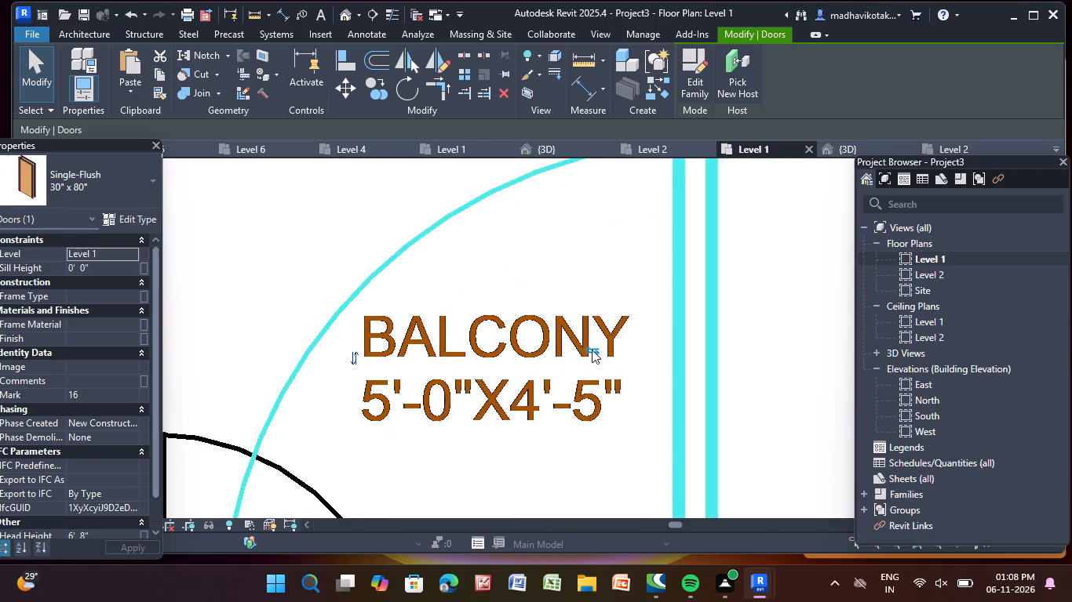
{"action": "scroll", "coordinate": [592, 350], "scroll_direction": "up", "scroll_amount": 12}
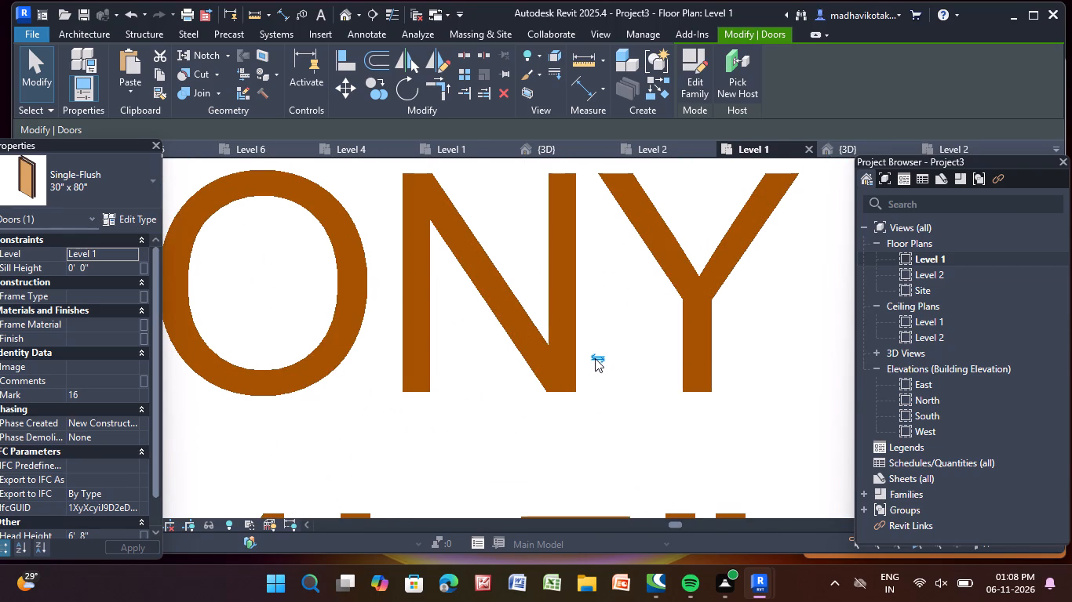
{"action": "left_click", "coordinate": [595, 356]}
{"action": "scroll", "coordinate": [595, 356], "scroll_direction": "down", "scroll_amount": 12}
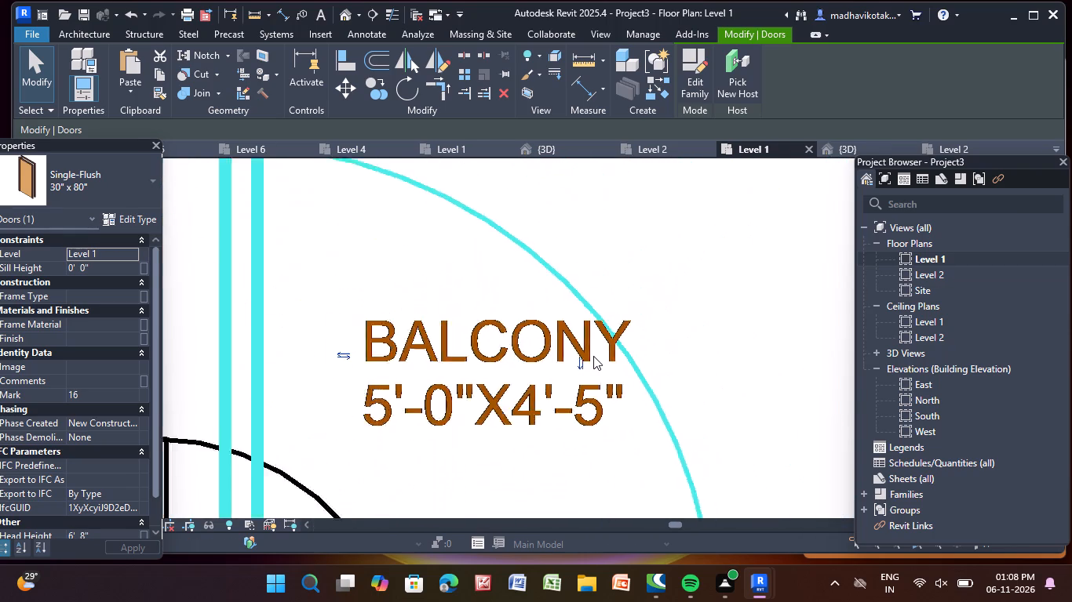
{"action": "scroll", "coordinate": [593, 356], "scroll_direction": "down", "scroll_amount": 18}
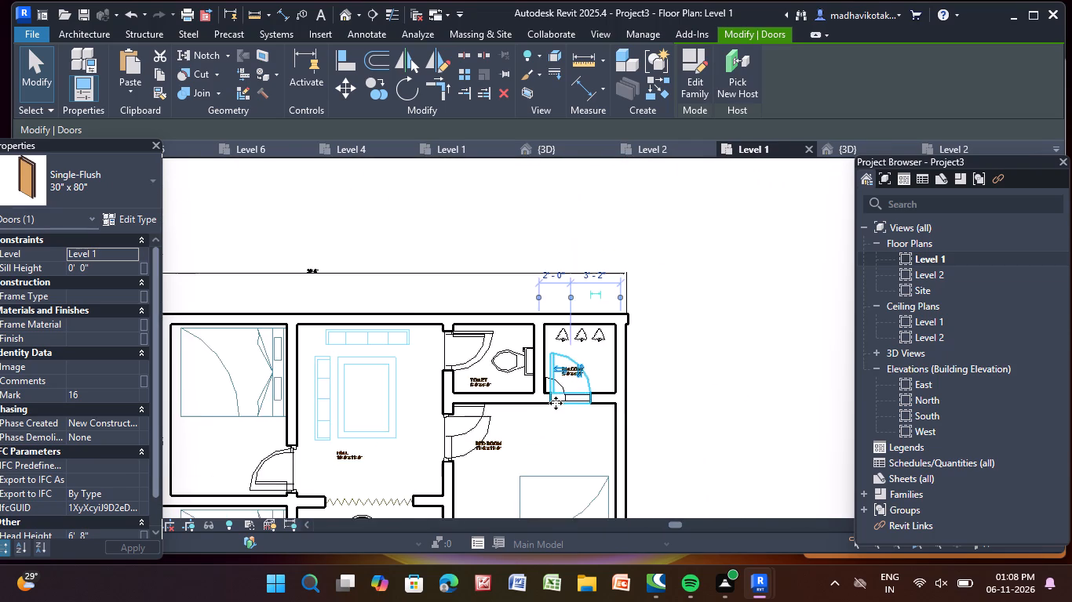
Flip the facing of the upper flat's 5'-7"x4'-7" toilet door so it opens into the toilet, and clear the selection.
{"action": "middle_click_drag", "start_coordinate": [555, 404], "coordinate": [835, 299]}
{"action": "scroll", "coordinate": [687, 328], "scroll_direction": "down", "scroll_amount": 1}
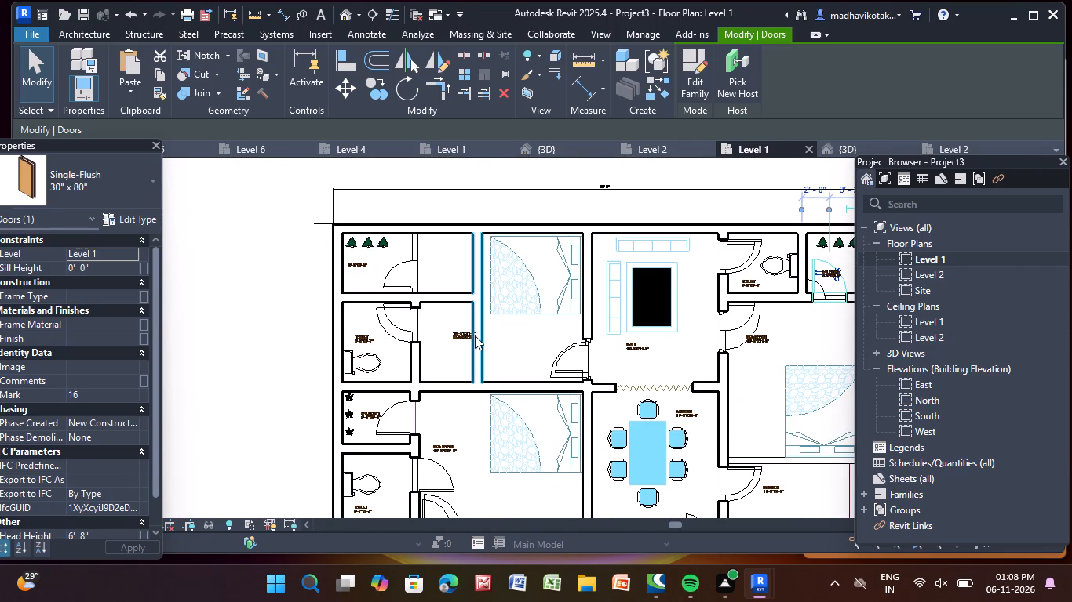
{"action": "middle_click_drag", "start_coordinate": [479, 331], "coordinate": [513, 240]}
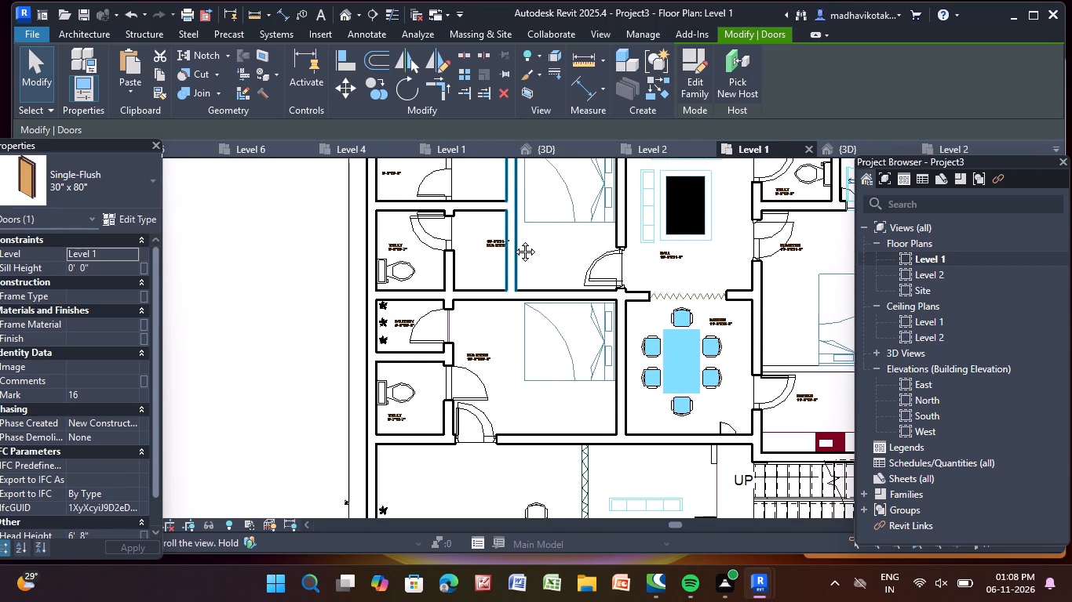
{"action": "middle_click_drag", "start_coordinate": [513, 240], "coordinate": [519, 230]}
{"action": "scroll", "coordinate": [469, 350], "scroll_direction": "up", "scroll_amount": 3}
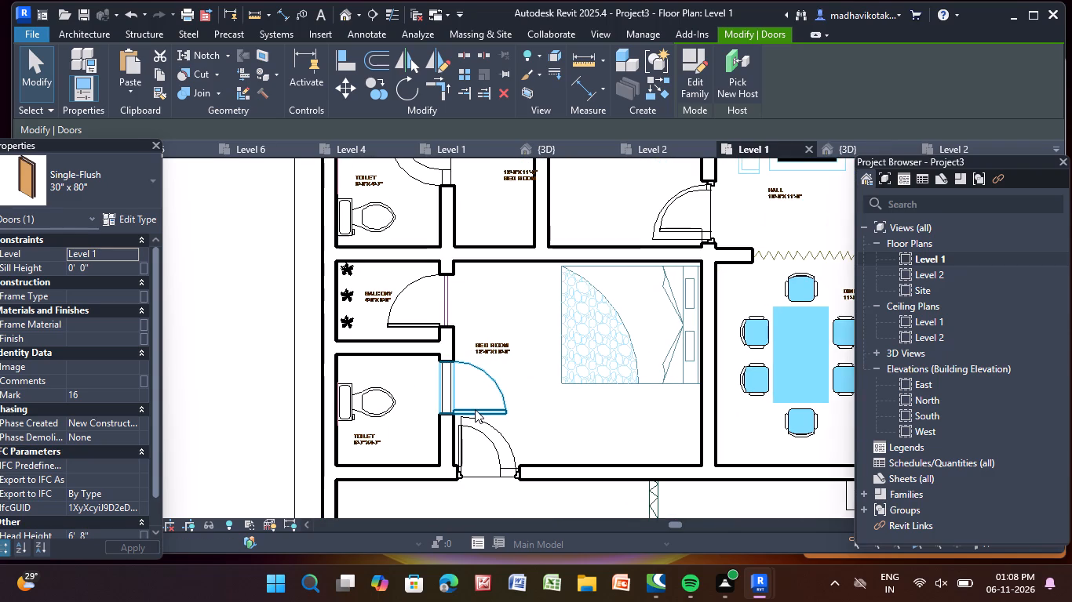
{"action": "left_click", "coordinate": [475, 409]}
{"action": "scroll", "coordinate": [475, 409], "scroll_direction": "up", "scroll_amount": 4}
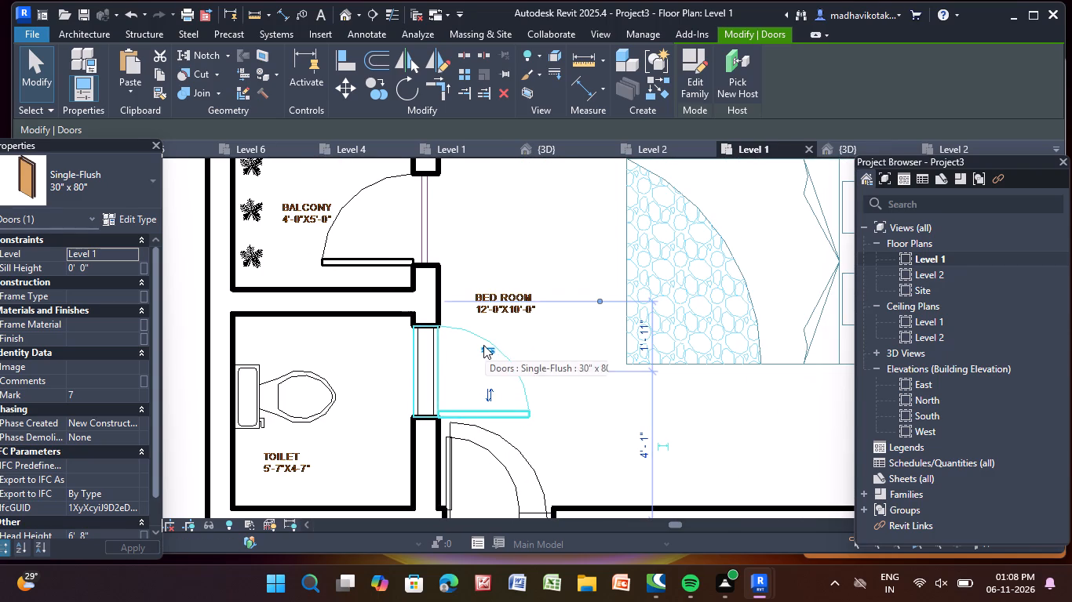
{"action": "left_click", "coordinate": [483, 345]}
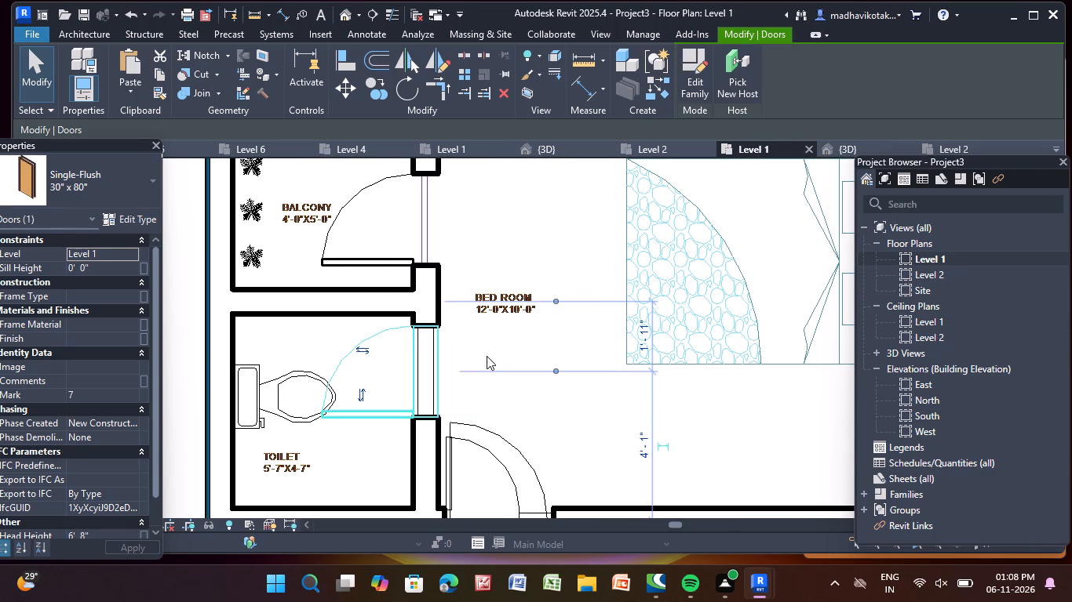
{"action": "key", "text": "Escape"}
{"action": "key", "text": "Escape"}
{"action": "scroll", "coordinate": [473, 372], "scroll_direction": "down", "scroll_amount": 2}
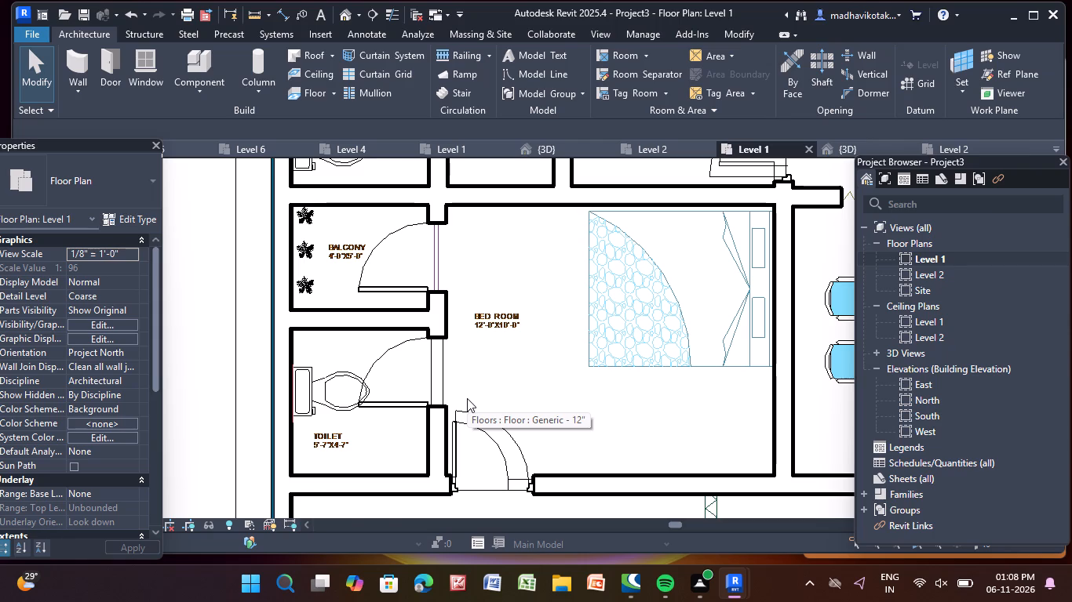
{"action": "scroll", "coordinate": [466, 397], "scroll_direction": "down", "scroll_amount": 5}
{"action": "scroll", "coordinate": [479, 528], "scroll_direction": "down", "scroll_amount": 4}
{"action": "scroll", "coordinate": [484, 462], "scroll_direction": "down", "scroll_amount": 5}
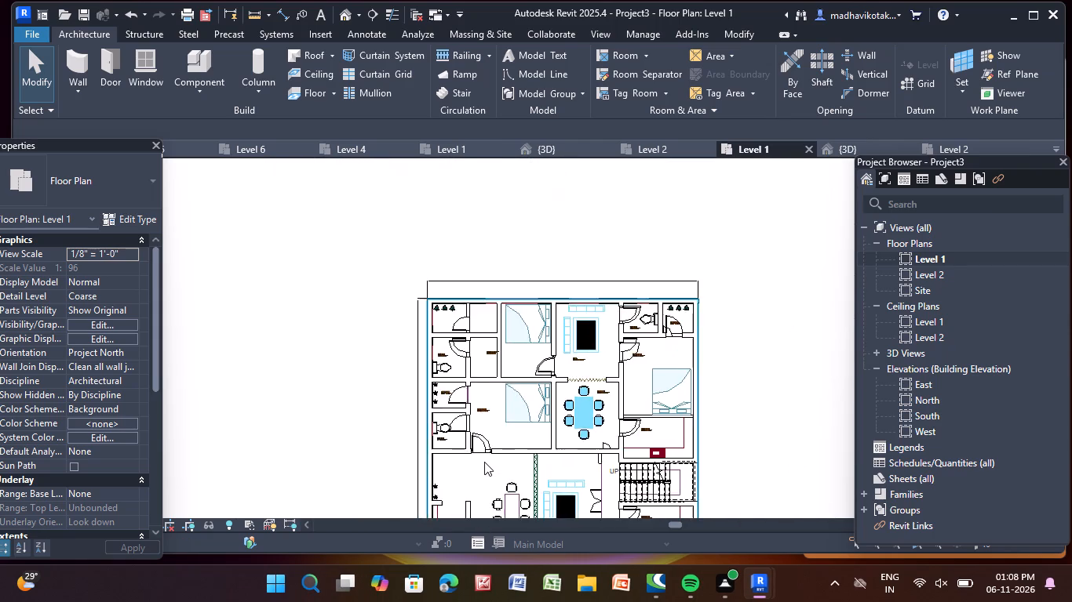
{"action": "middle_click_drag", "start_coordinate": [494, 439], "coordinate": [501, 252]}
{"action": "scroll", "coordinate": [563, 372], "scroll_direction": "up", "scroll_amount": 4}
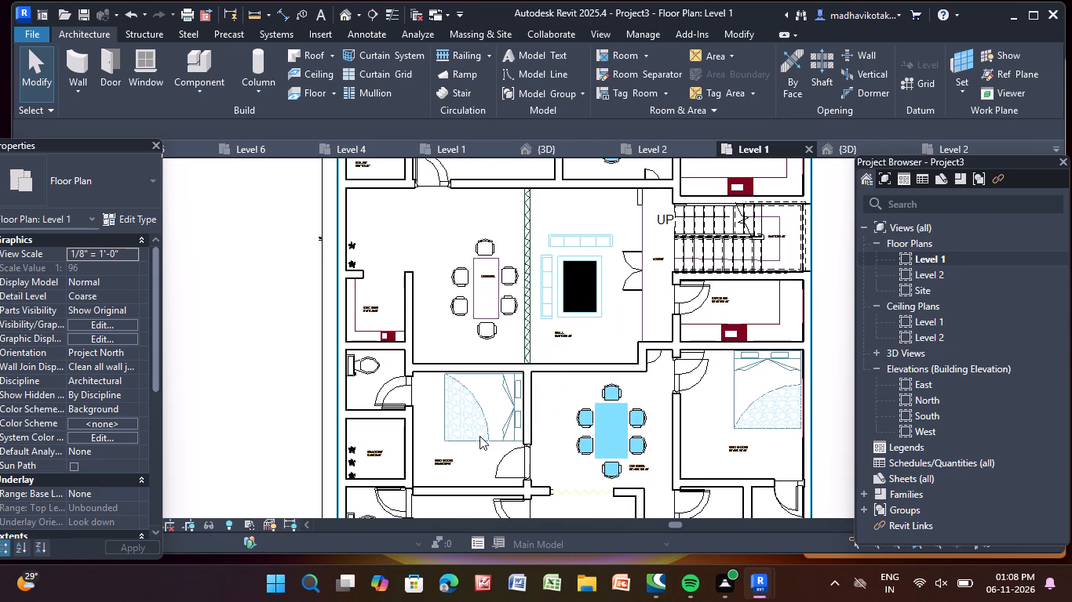
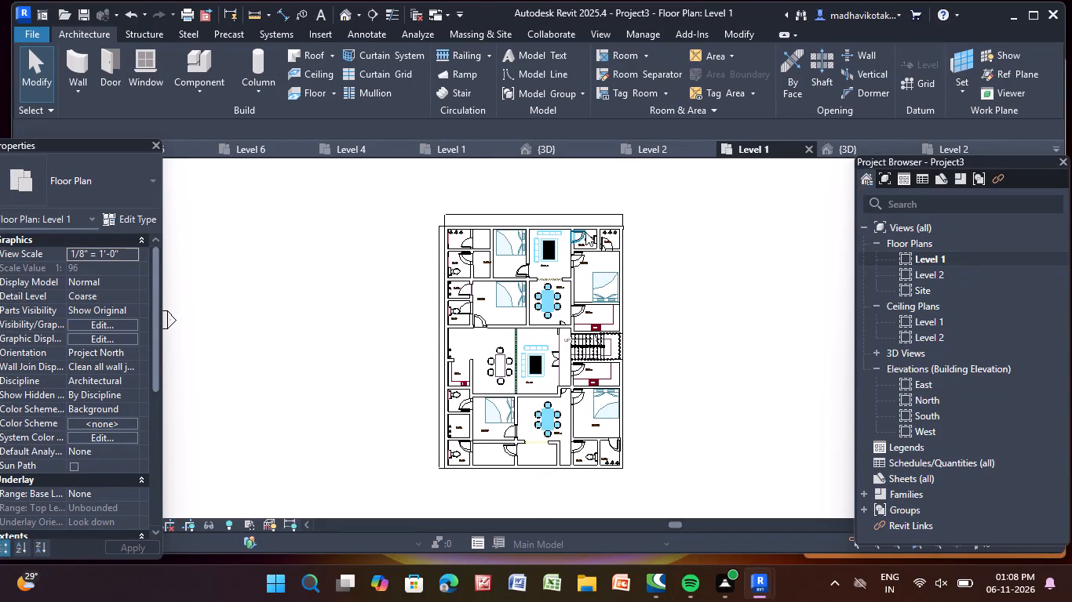
Delete the continuous exterior wall along the left side of the Level 1 floor plan.
{"action": "scroll", "coordinate": [450, 252], "scroll_direction": "up", "scroll_amount": 12}
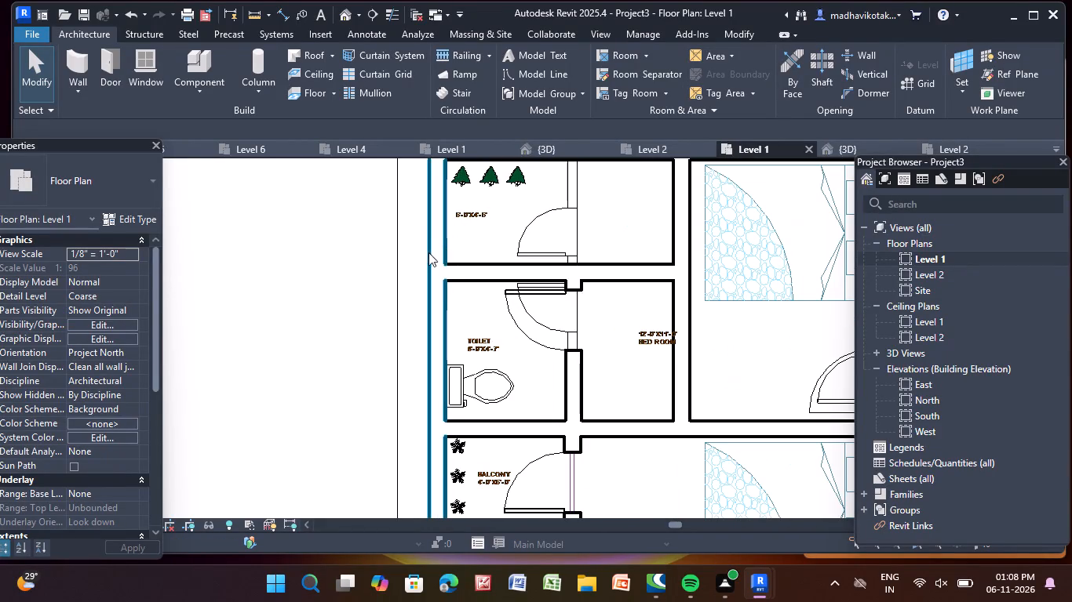
{"action": "left_click", "coordinate": [427, 253]}
{"action": "key", "text": "Delete"}
{"action": "key", "text": "Delete"}
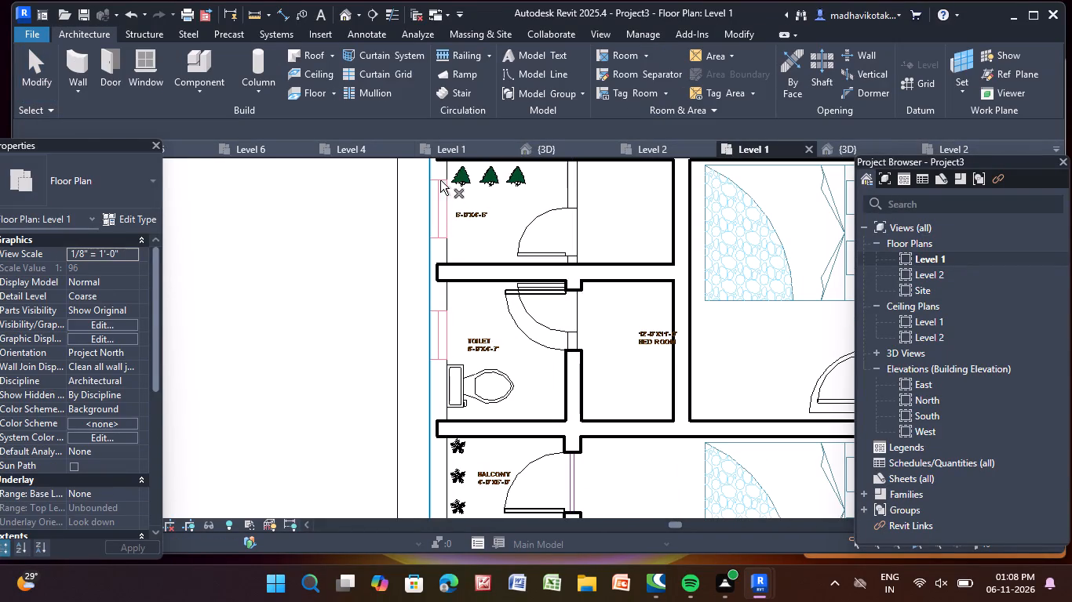
Start the Wall tool with the Basic Wall type Generic - 9" for the plan's upper-left building corner.
{"action": "left_click", "coordinate": [81, 59]}
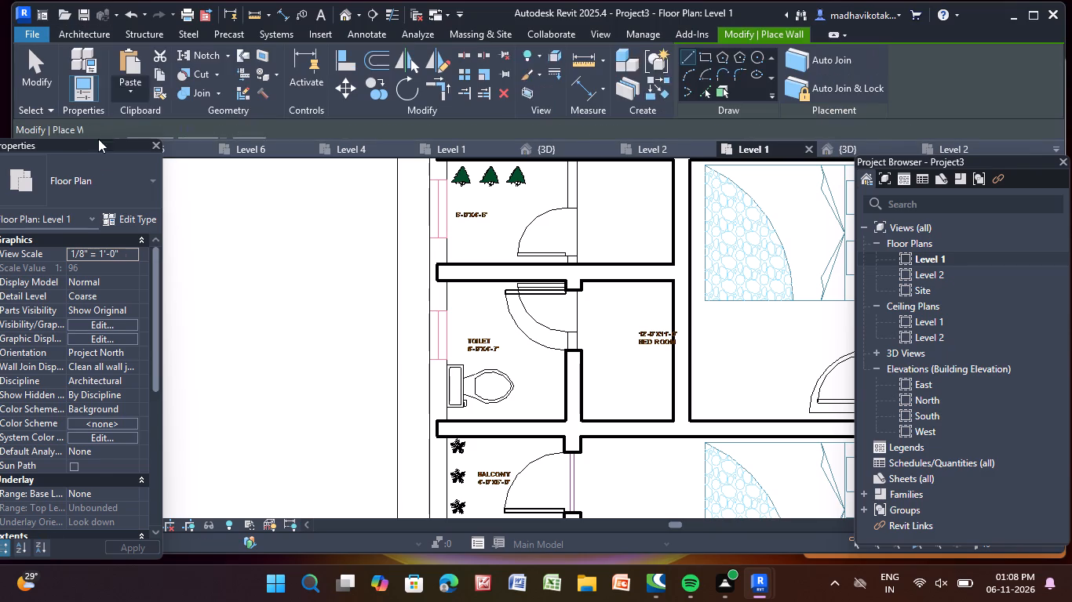
{"action": "left_click", "coordinate": [93, 174]}
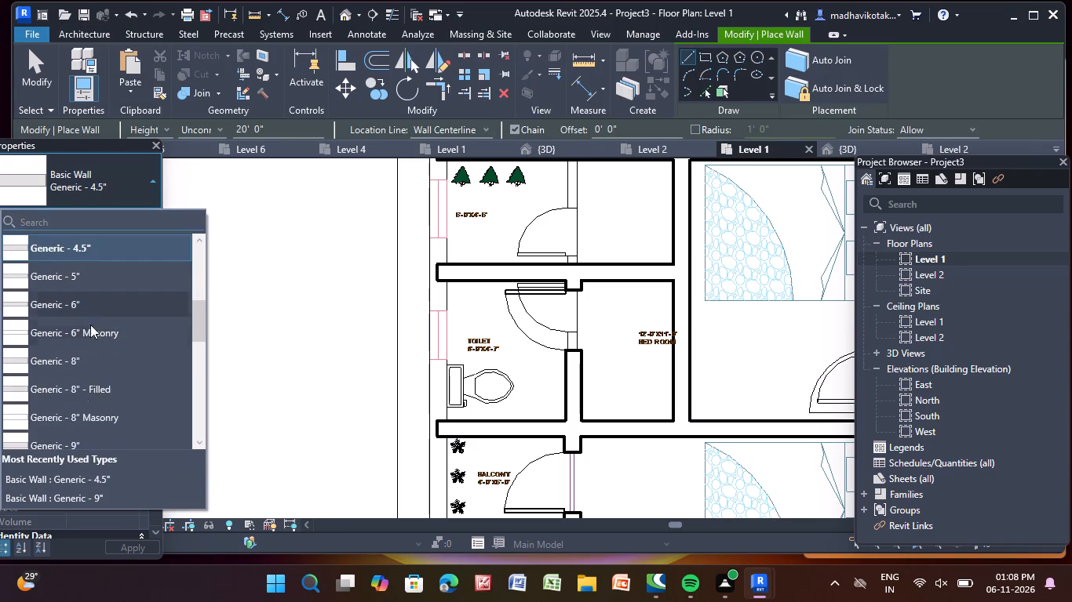
{"action": "left_click", "coordinate": [88, 494]}
{"action": "middle_click_drag", "start_coordinate": [320, 341], "coordinate": [320, 348]}
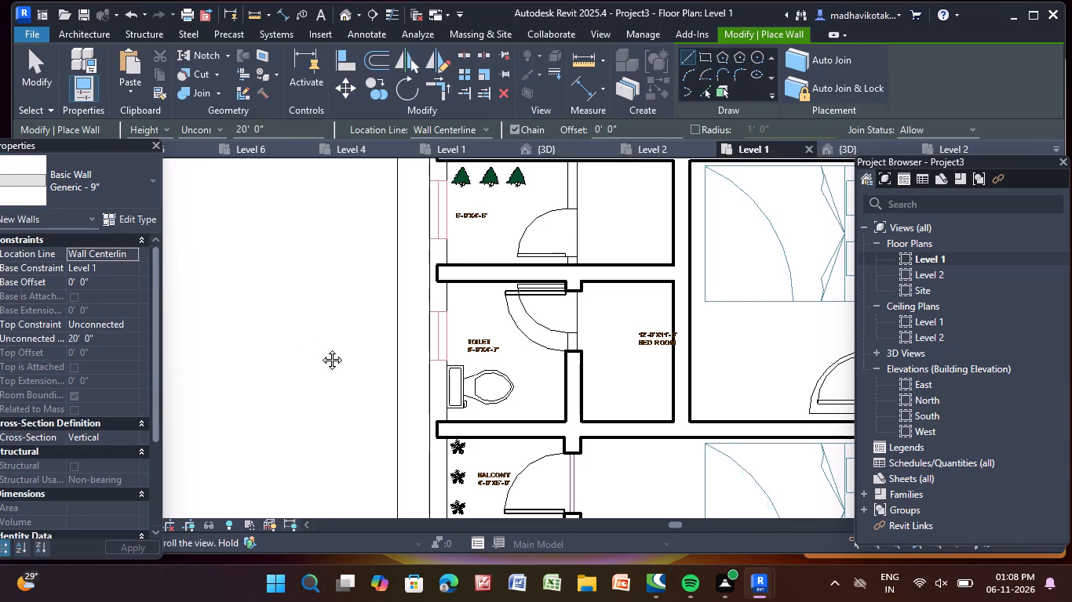
{"action": "middle_click_drag", "start_coordinate": [320, 348], "coordinate": [295, 531]}
{"action": "scroll", "coordinate": [388, 383], "scroll_direction": "up", "scroll_amount": 13}
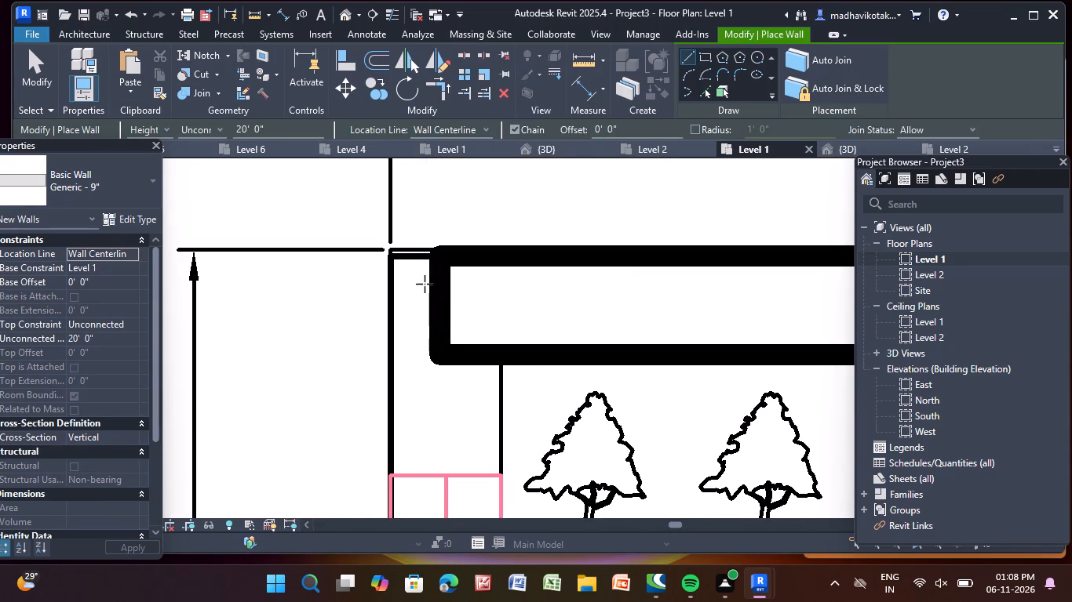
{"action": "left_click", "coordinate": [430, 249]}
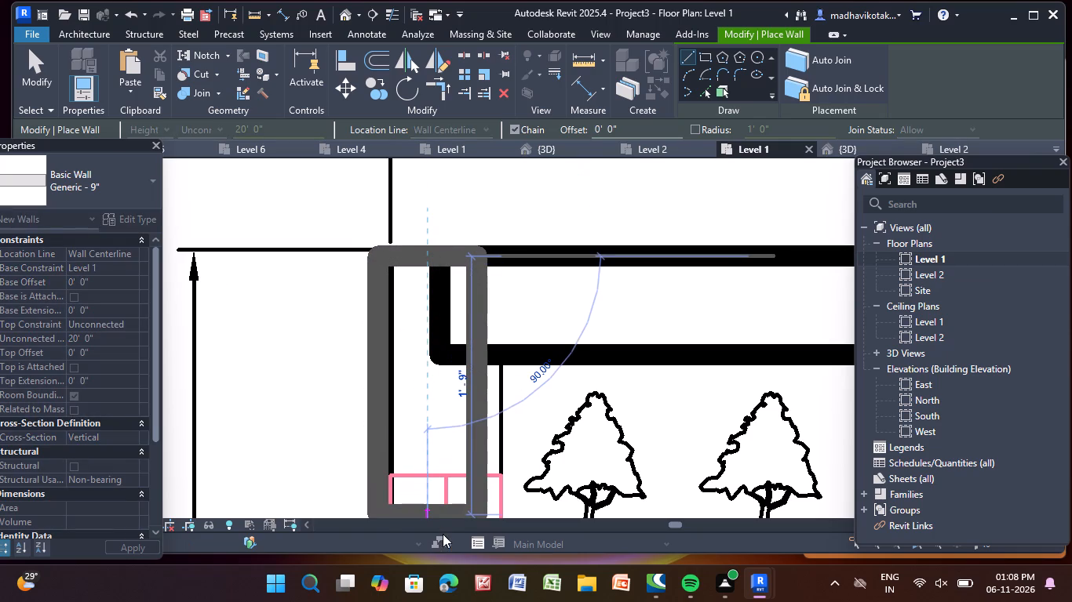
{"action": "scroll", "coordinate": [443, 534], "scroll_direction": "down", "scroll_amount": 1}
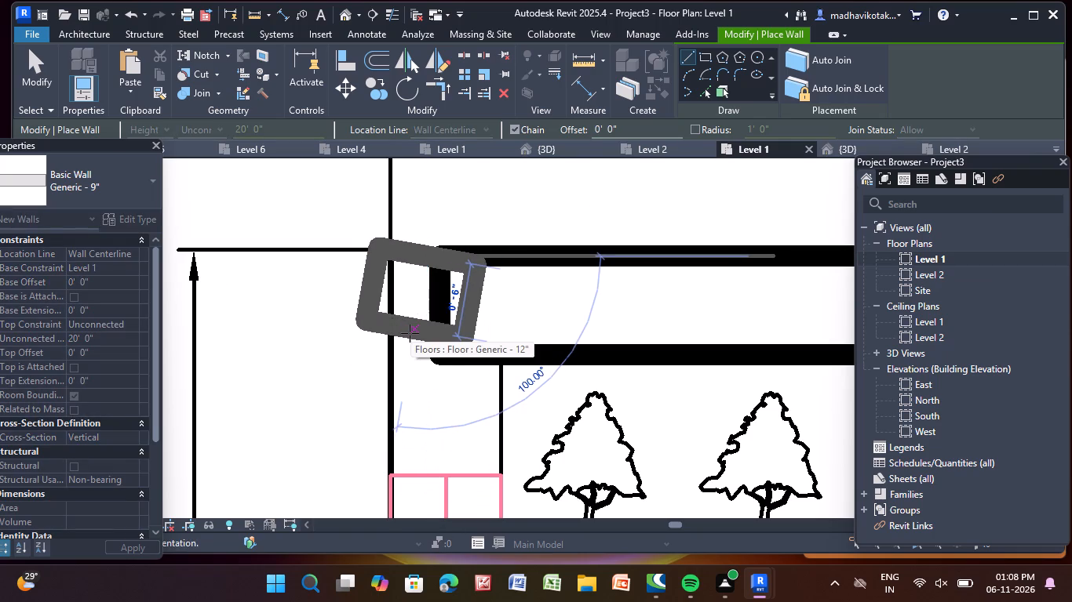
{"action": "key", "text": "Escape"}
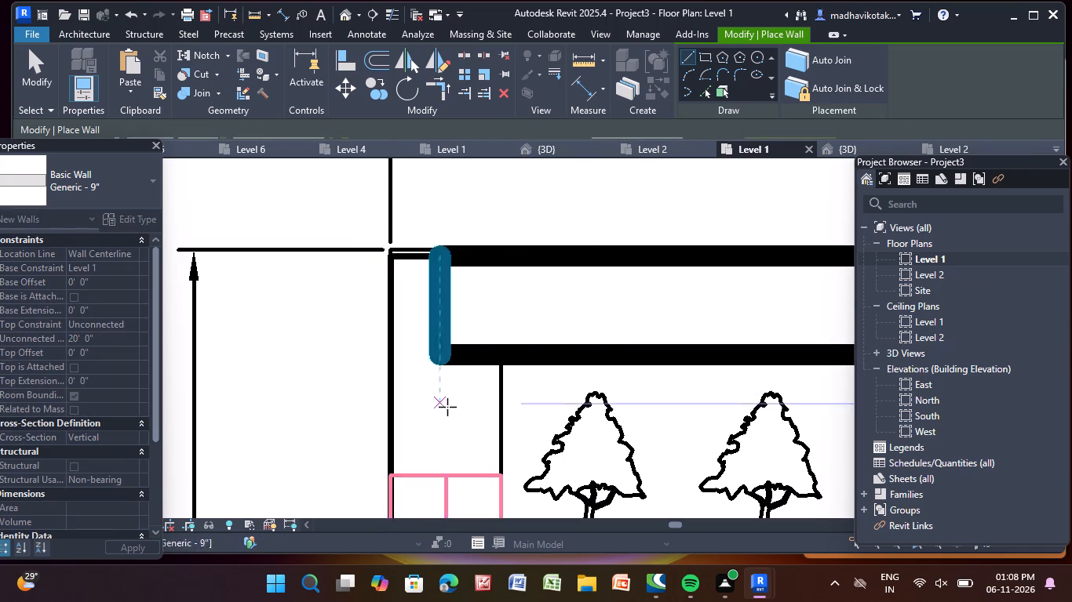
Draw the 9" exterior wall along the 6'-9"X4'-7" toilet below the upper balcony, from its upper partition to its lower partition.
{"action": "scroll", "coordinate": [447, 407], "scroll_direction": "down", "scroll_amount": 3}
{"action": "middle_click_drag", "start_coordinate": [450, 420], "coordinate": [469, 31]}
{"action": "middle_click_drag", "start_coordinate": [439, 437], "coordinate": [446, 386]}
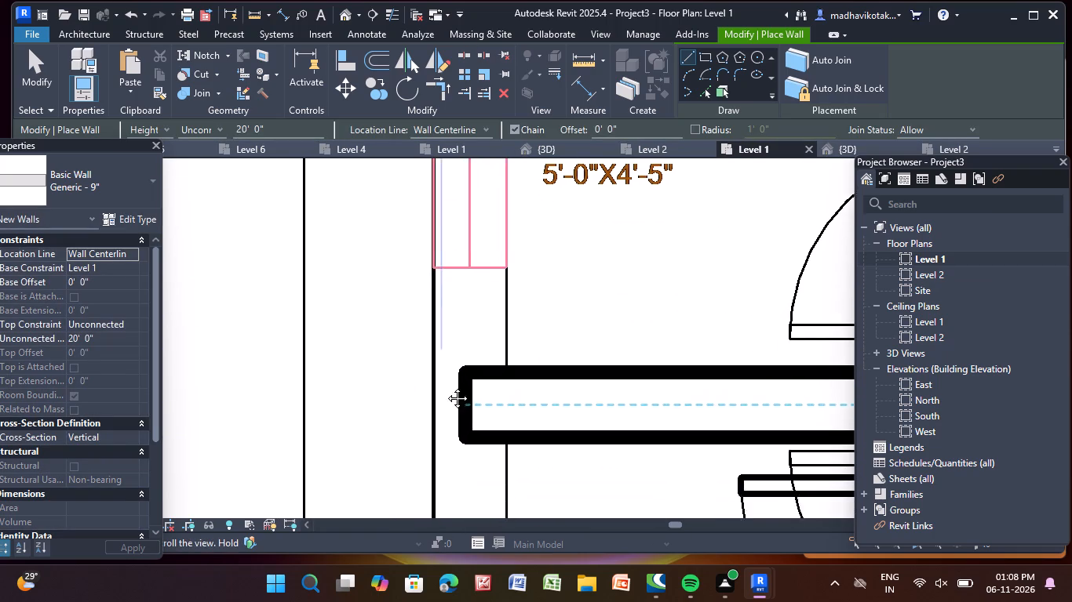
{"action": "middle_click_drag", "start_coordinate": [446, 386], "coordinate": [437, 260]}
{"action": "scroll", "coordinate": [436, 262], "scroll_direction": "down", "scroll_amount": 4}
{"action": "left_click", "coordinate": [449, 242]}
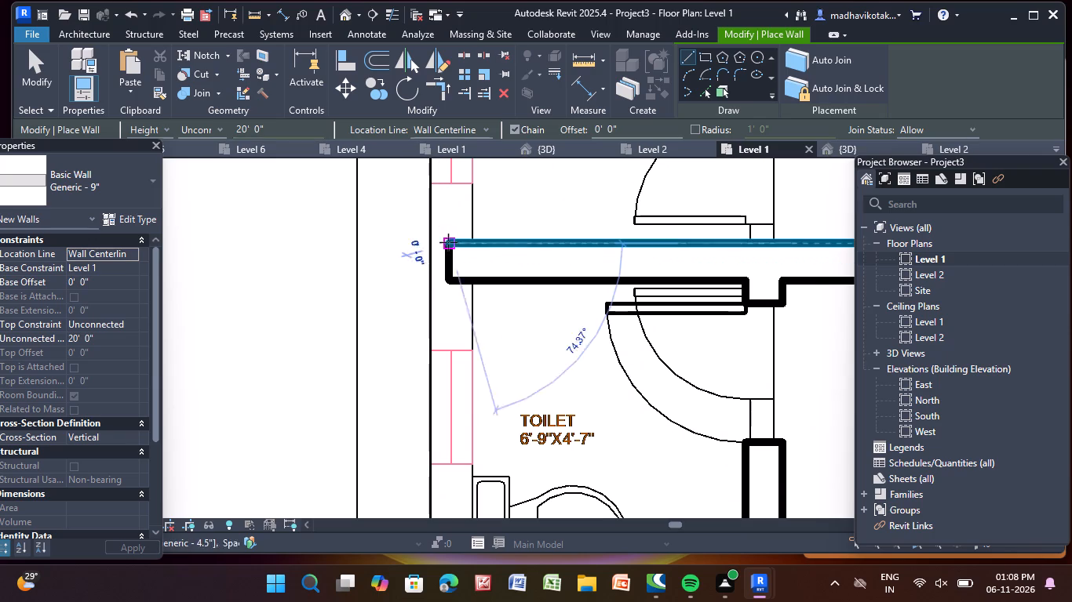
{"action": "scroll", "coordinate": [454, 410], "scroll_direction": "down", "scroll_amount": 3}
{"action": "middle_click_drag", "start_coordinate": [454, 412], "coordinate": [466, 129]}
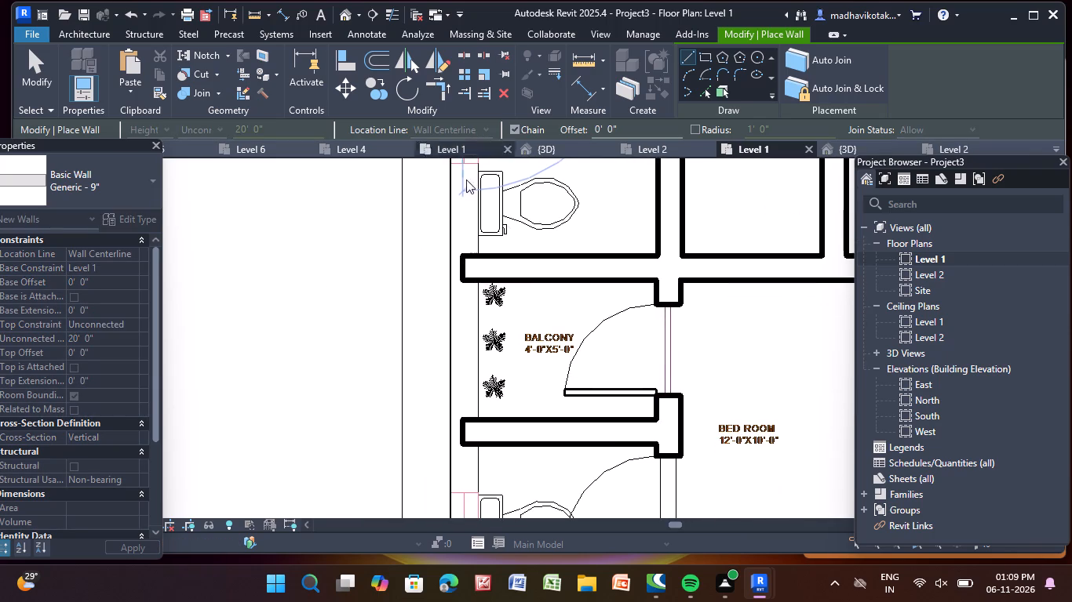
{"action": "left_click", "coordinate": [465, 289]}
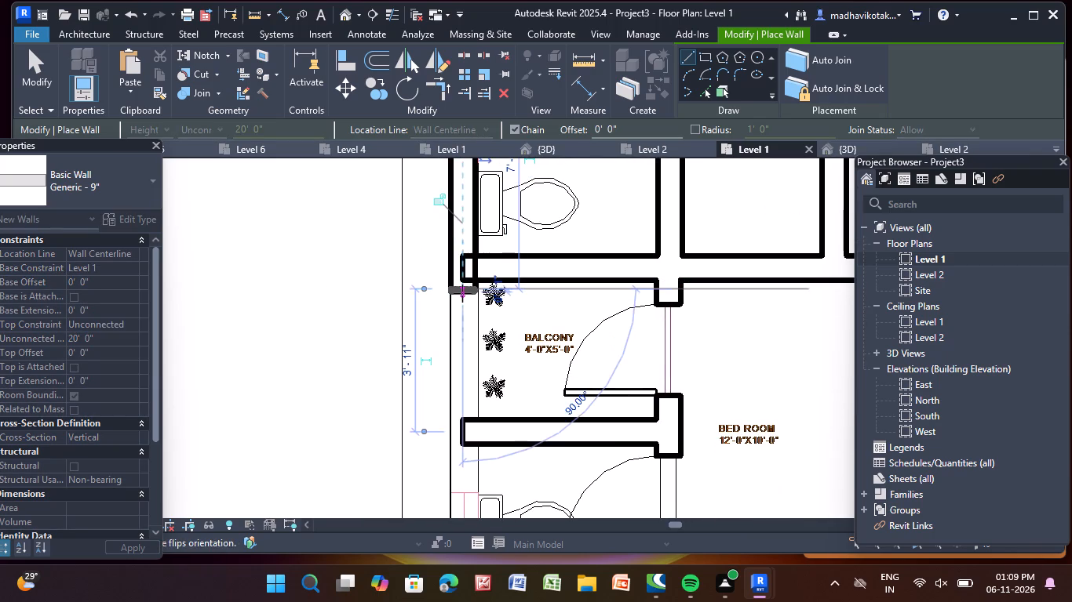
{"action": "key", "text": "Escape"}
Draw the 9" exterior wall along the 5'-7"X4'-7" toilet, about 6'-8" long, between its upper and lower partitions.
{"action": "scroll", "coordinate": [476, 424], "scroll_direction": "down", "scroll_amount": 3}
{"action": "middle_click_drag", "start_coordinate": [474, 420], "coordinate": [452, 227]}
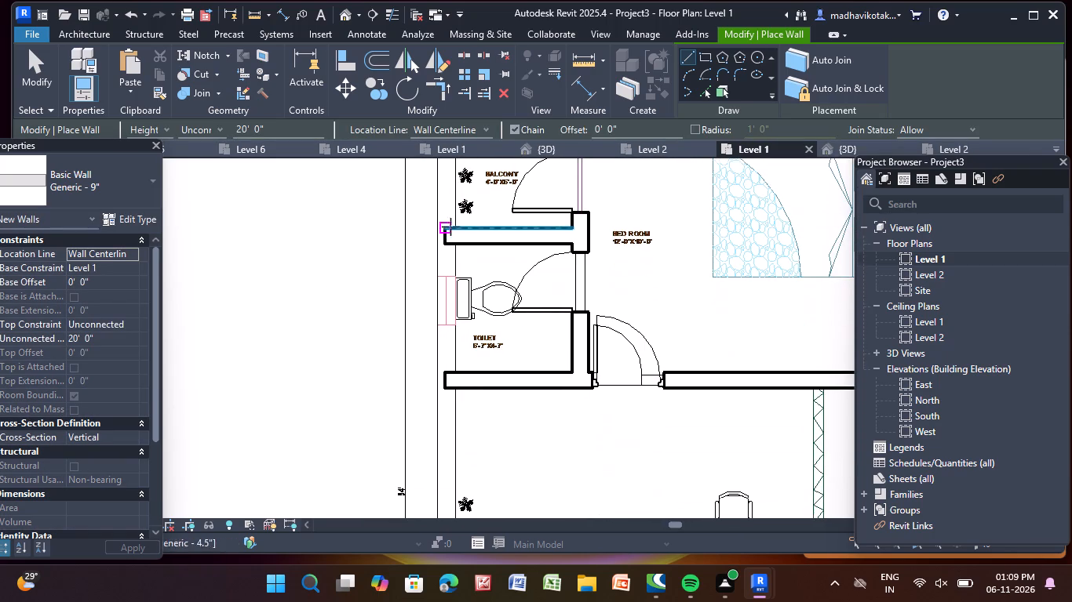
{"action": "left_click", "coordinate": [446, 226]}
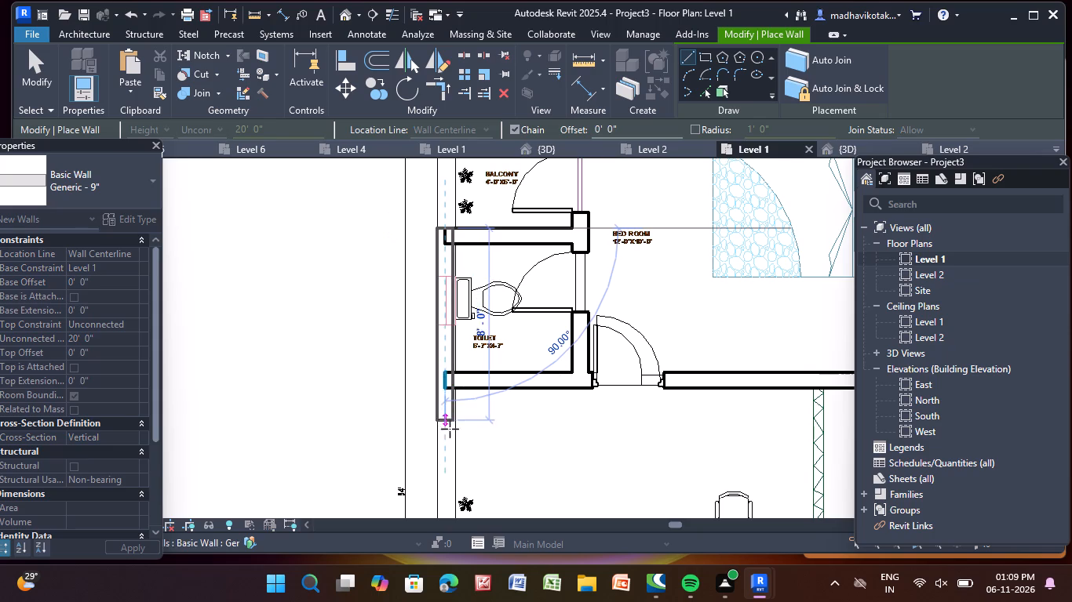
{"action": "scroll", "coordinate": [448, 388], "scroll_direction": "up", "scroll_amount": 1}
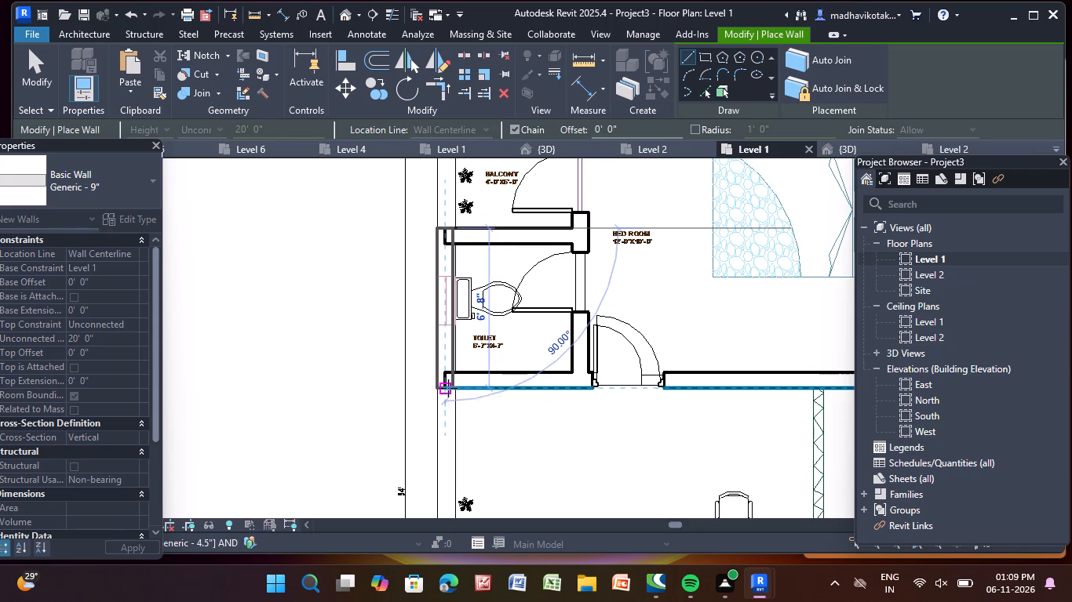
{"action": "scroll", "coordinate": [448, 388], "scroll_direction": "up", "scroll_amount": 2}
{"action": "left_click", "coordinate": [450, 390]}
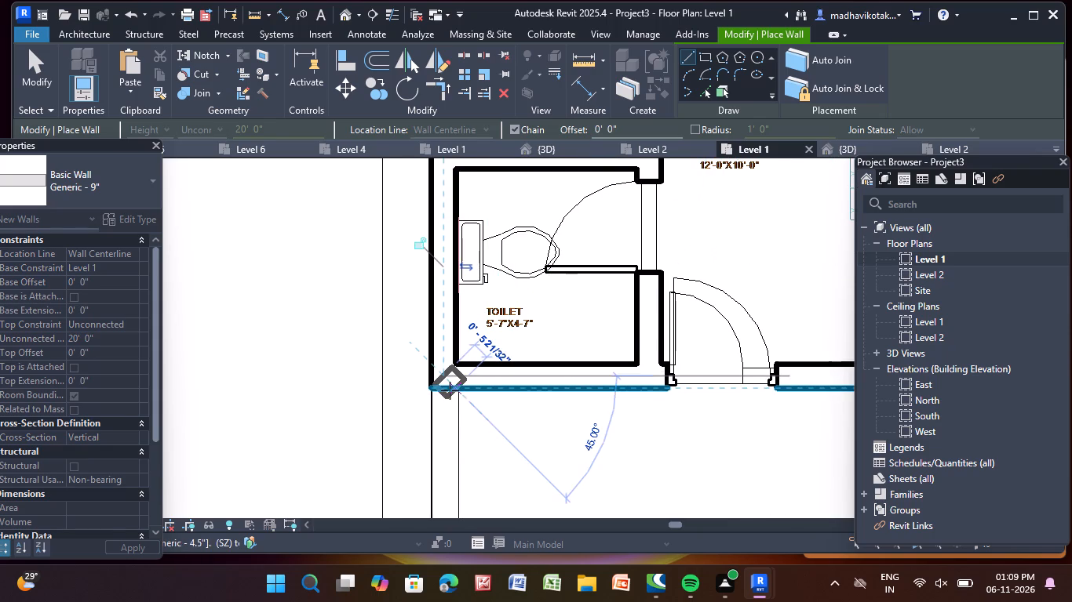
{"action": "key", "text": "Escape"}
Draw the 9" exterior wall about 12 ft long from the kitchen's short upper wall down to the lower partition of the toilet beneath it.
{"action": "scroll", "coordinate": [450, 390], "scroll_direction": "down", "scroll_amount": 5}
{"action": "middle_click_drag", "start_coordinate": [450, 423], "coordinate": [461, 199]}
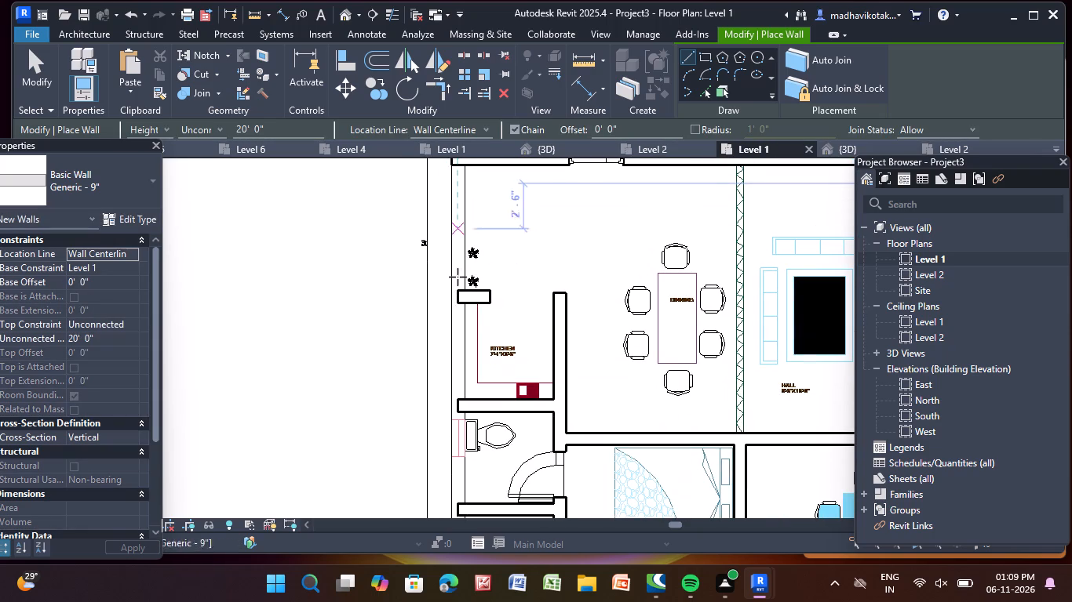
{"action": "middle_click_drag", "start_coordinate": [445, 372], "coordinate": [447, 388]}
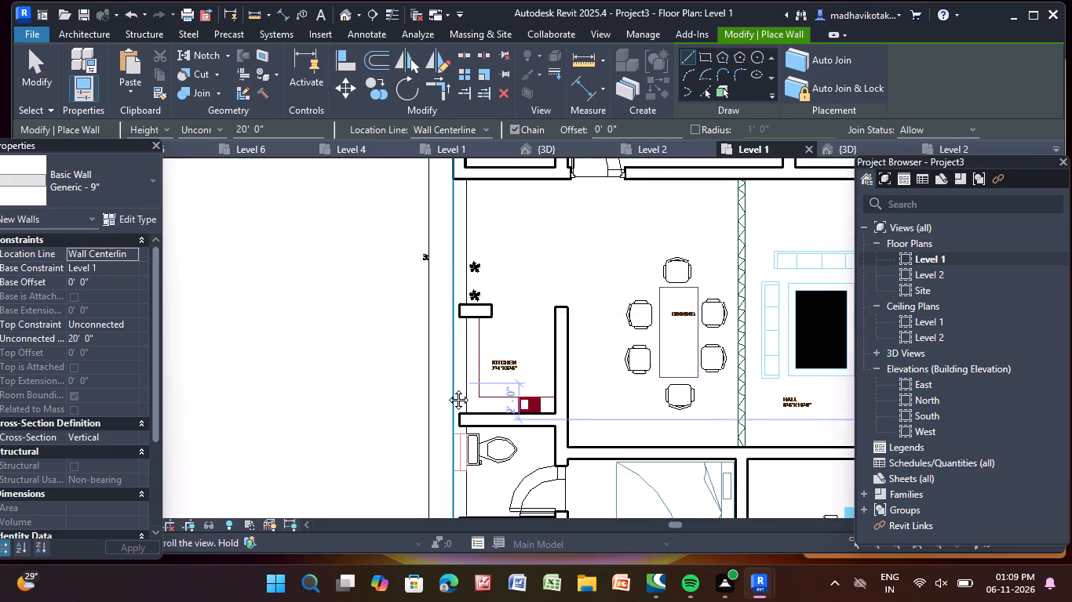
{"action": "middle_click_drag", "start_coordinate": [447, 388], "coordinate": [447, 388]}
{"action": "scroll", "coordinate": [463, 315], "scroll_direction": "up", "scroll_amount": 7}
{"action": "left_click", "coordinate": [454, 293]}
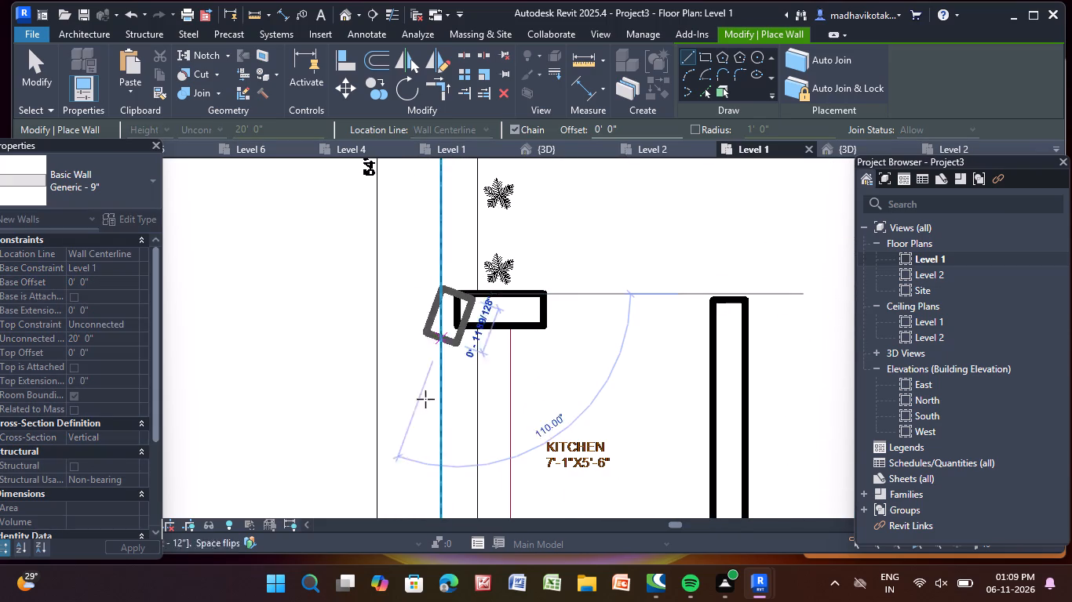
{"action": "scroll", "coordinate": [465, 467], "scroll_direction": "down", "scroll_amount": 4}
{"action": "middle_click_drag", "start_coordinate": [465, 467], "coordinate": [469, 304]}
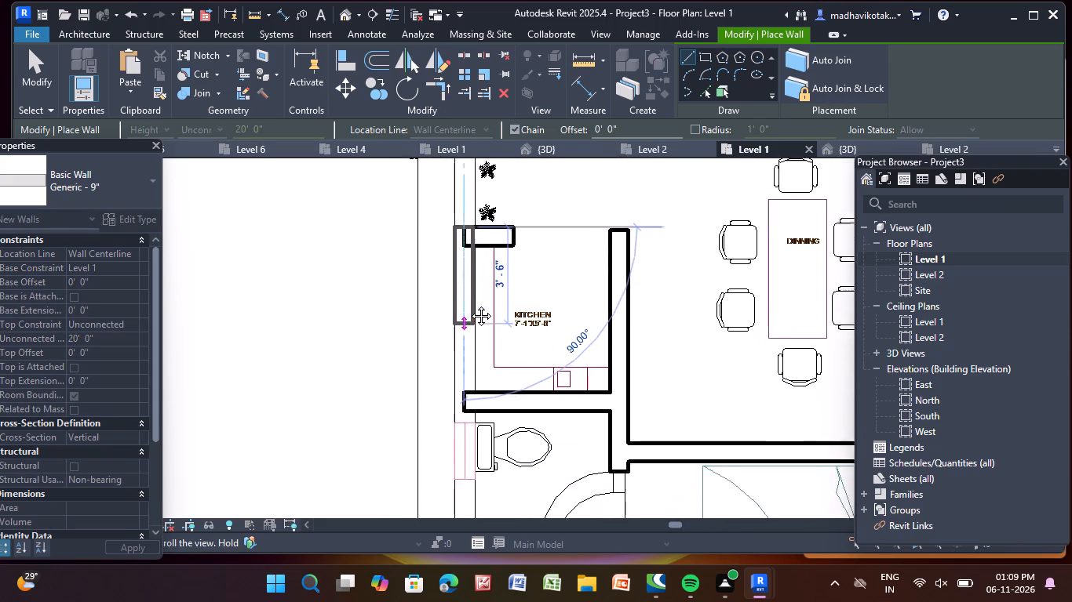
{"action": "middle_click_drag", "start_coordinate": [469, 304], "coordinate": [469, 222]}
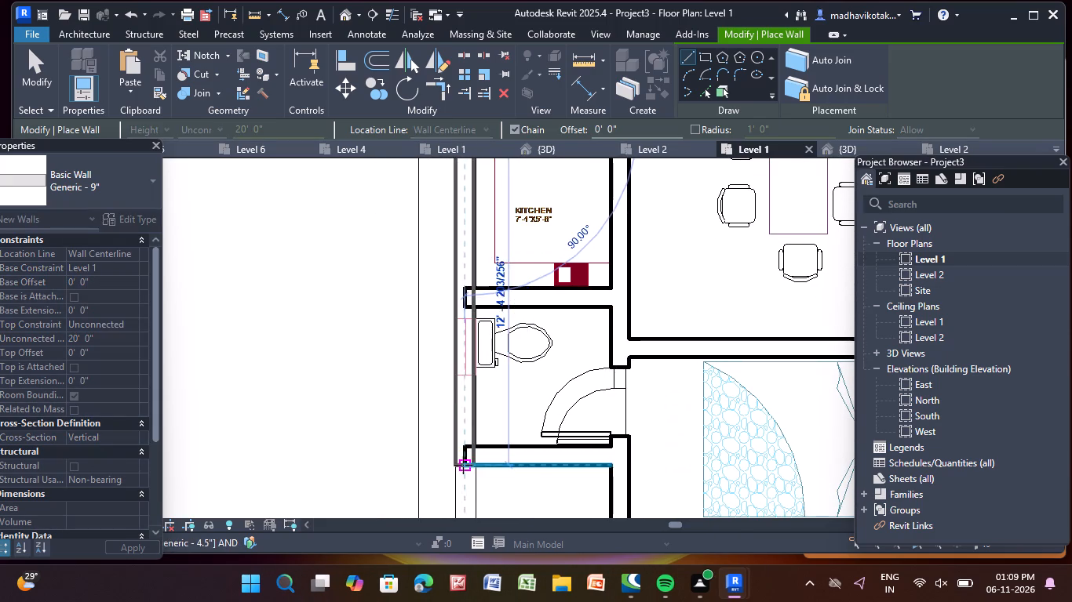
{"action": "scroll", "coordinate": [463, 465], "scroll_direction": "down", "scroll_amount": 4}
{"action": "middle_click_drag", "start_coordinate": [463, 464], "coordinate": [465, 294]}
{"action": "scroll", "coordinate": [465, 294], "scroll_direction": "up", "scroll_amount": 8}
{"action": "left_click", "coordinate": [464, 302]}
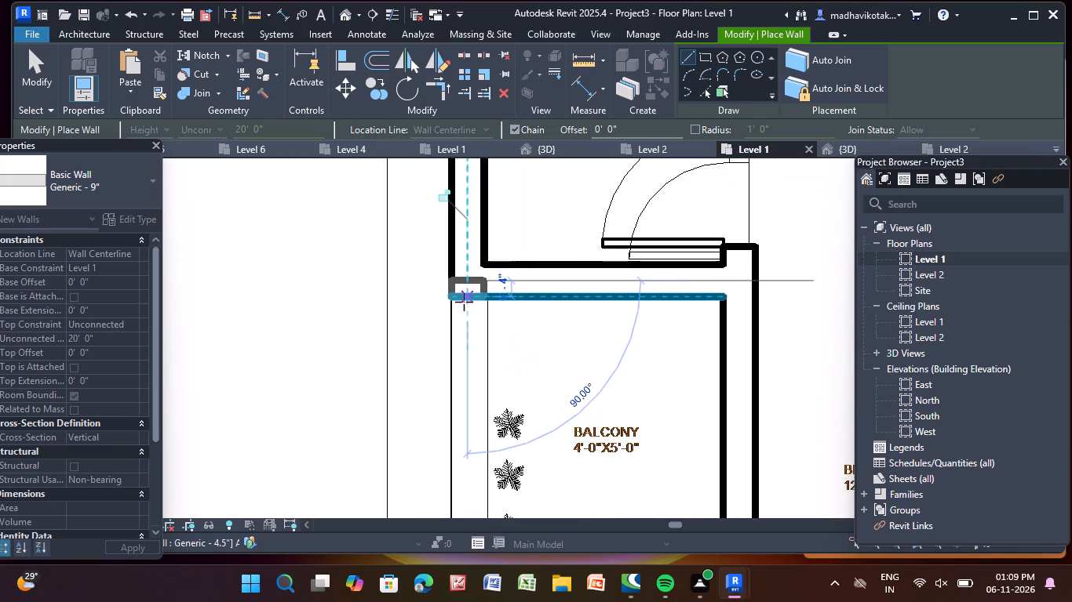
{"action": "key", "text": "Escape"}
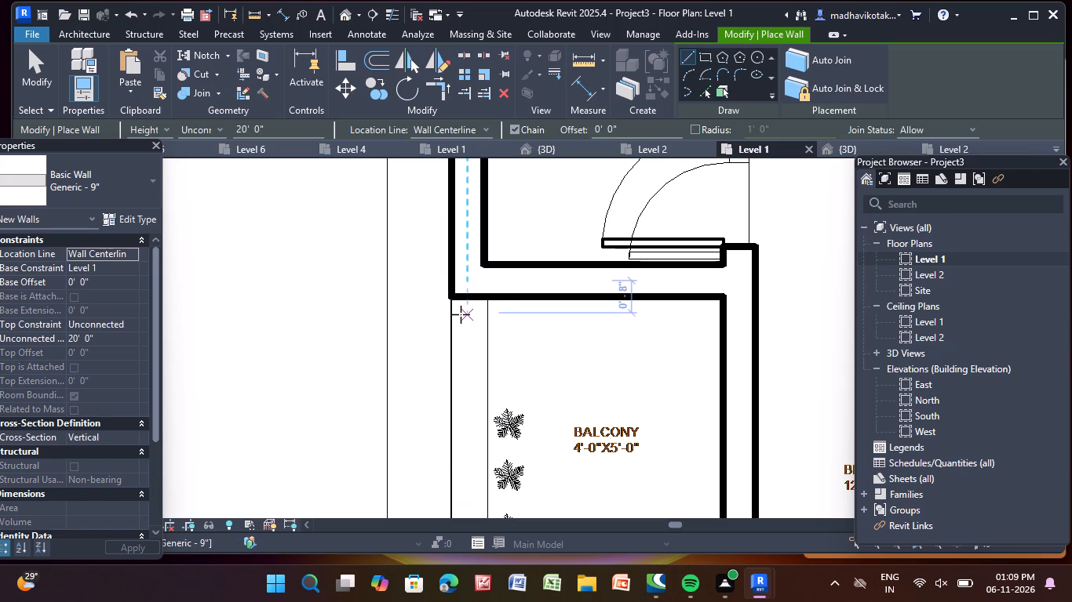
Draw the 9" exterior wall along the bottom-left toilet, from the balcony partition to the building's lower corner, and finish the Wall command.
{"action": "scroll", "coordinate": [467, 344], "scroll_direction": "down", "scroll_amount": 5}
{"action": "middle_click_drag", "start_coordinate": [469, 343], "coordinate": [483, 283]}
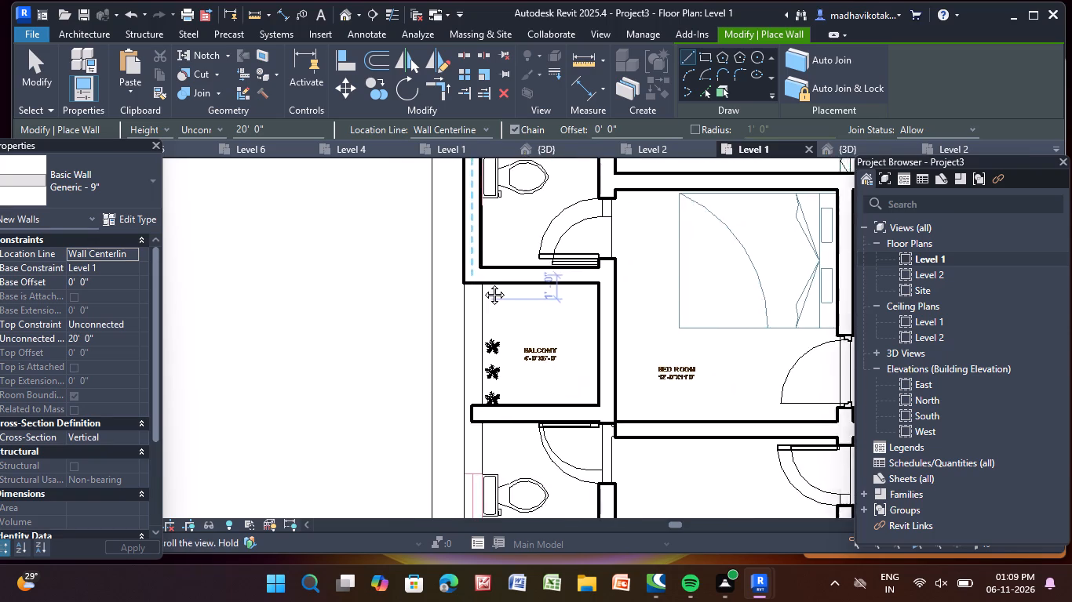
{"action": "middle_click_drag", "start_coordinate": [483, 283], "coordinate": [518, 120]}
{"action": "scroll", "coordinate": [512, 231], "scroll_direction": "up", "scroll_amount": 8}
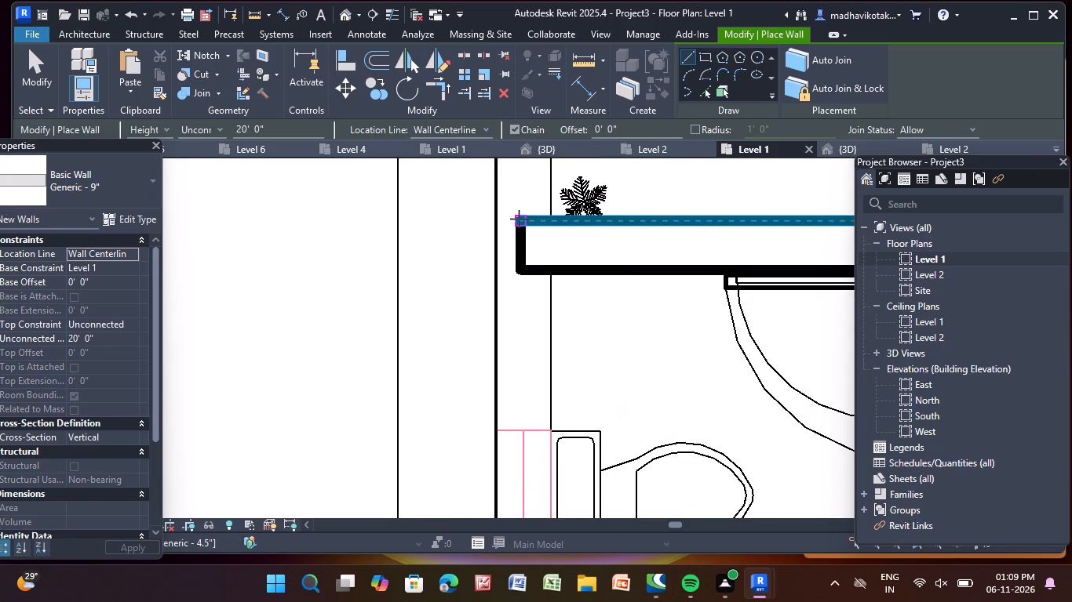
{"action": "left_click", "coordinate": [519, 219]}
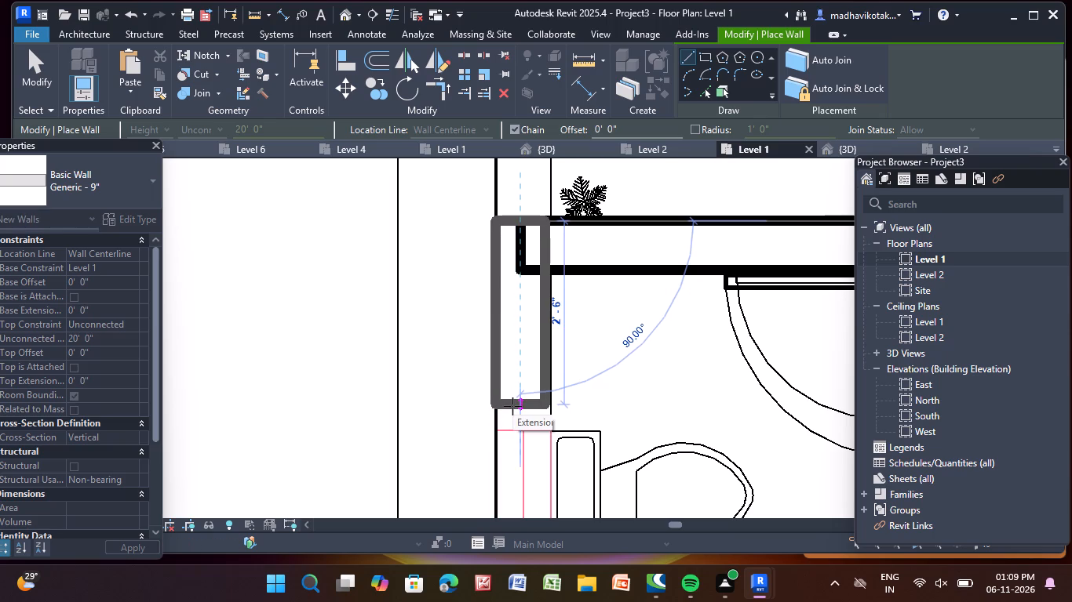
{"action": "middle_click_drag", "start_coordinate": [512, 403], "coordinate": [512, 203]}
{"action": "scroll", "coordinate": [510, 248], "scroll_direction": "up", "scroll_amount": 1}
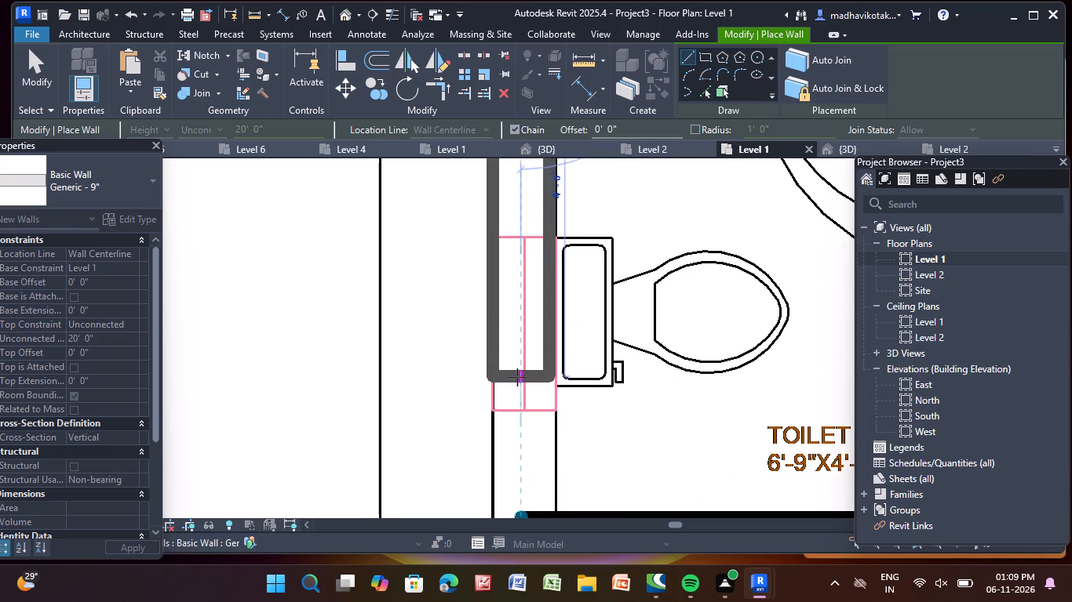
{"action": "scroll", "coordinate": [523, 408], "scroll_direction": "down", "scroll_amount": 5}
{"action": "middle_click_drag", "start_coordinate": [526, 408], "coordinate": [527, 397]}
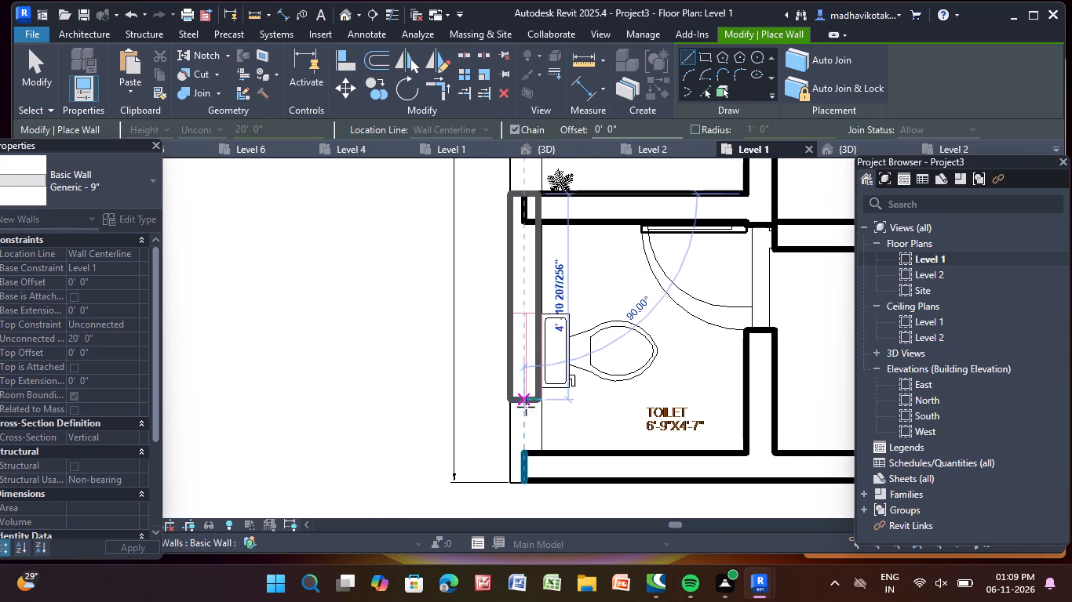
{"action": "left_click", "coordinate": [516, 482]}
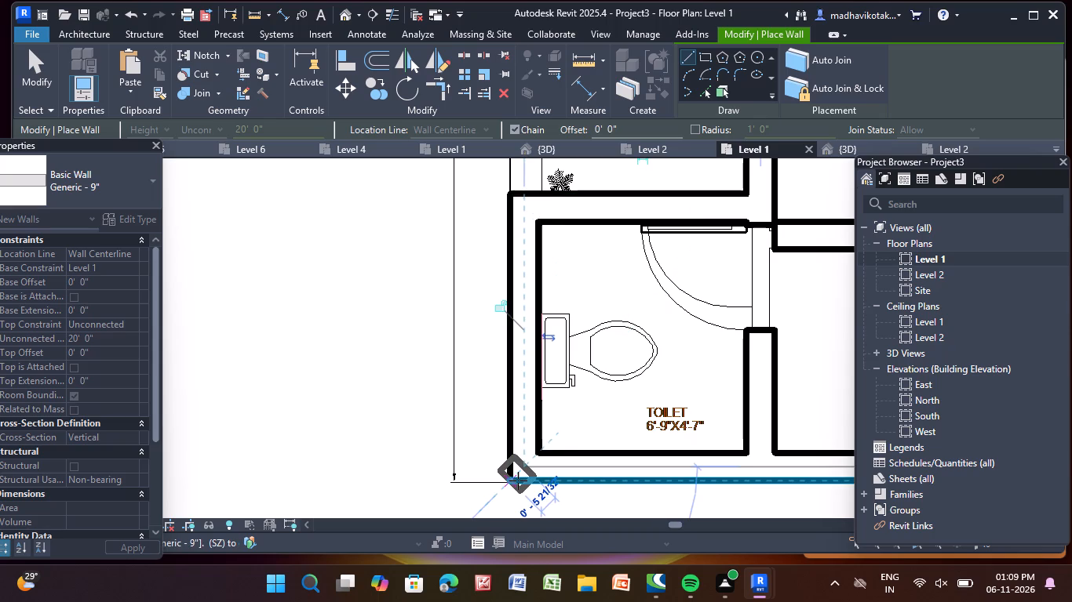
{"action": "key", "text": "Escape"}
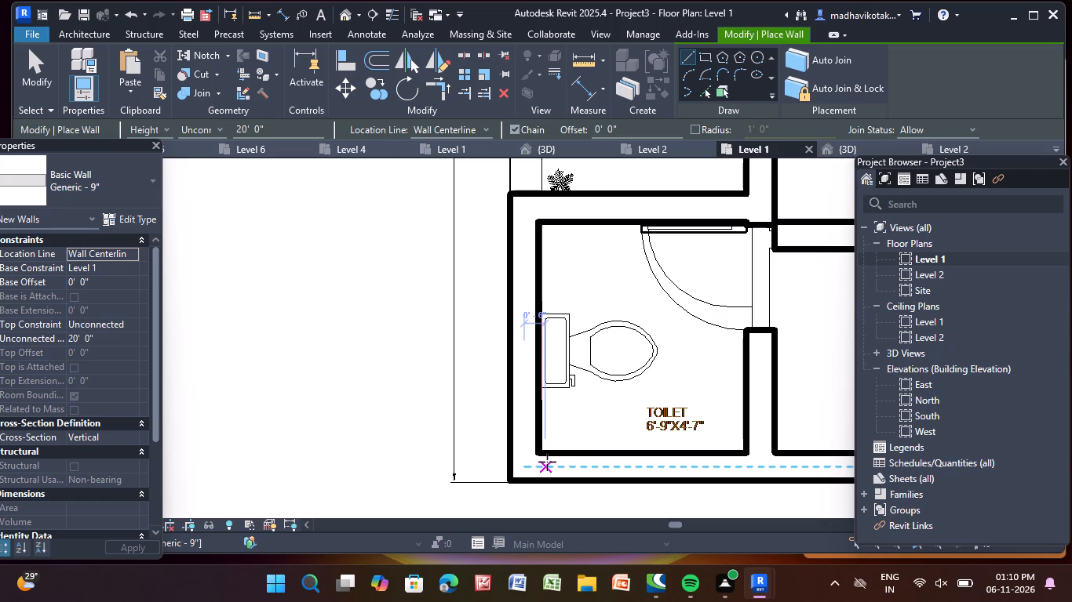
{"action": "scroll", "coordinate": [616, 398], "scroll_direction": "down", "scroll_amount": 8}
{"action": "middle_click_drag", "start_coordinate": [614, 401], "coordinate": [595, 418]}
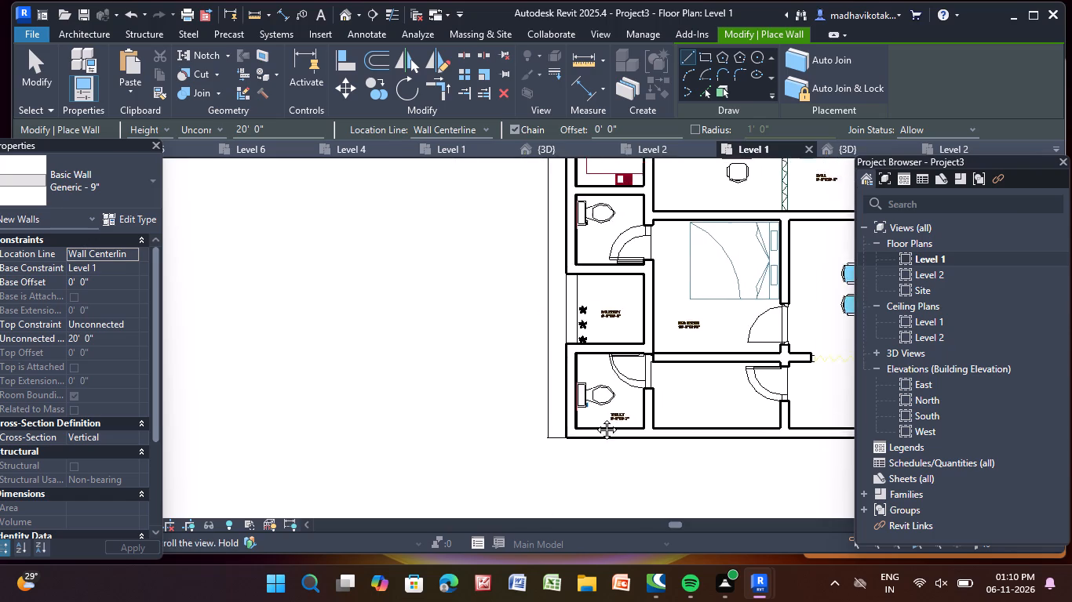
{"action": "middle_click_drag", "start_coordinate": [595, 418], "coordinate": [346, 458]}
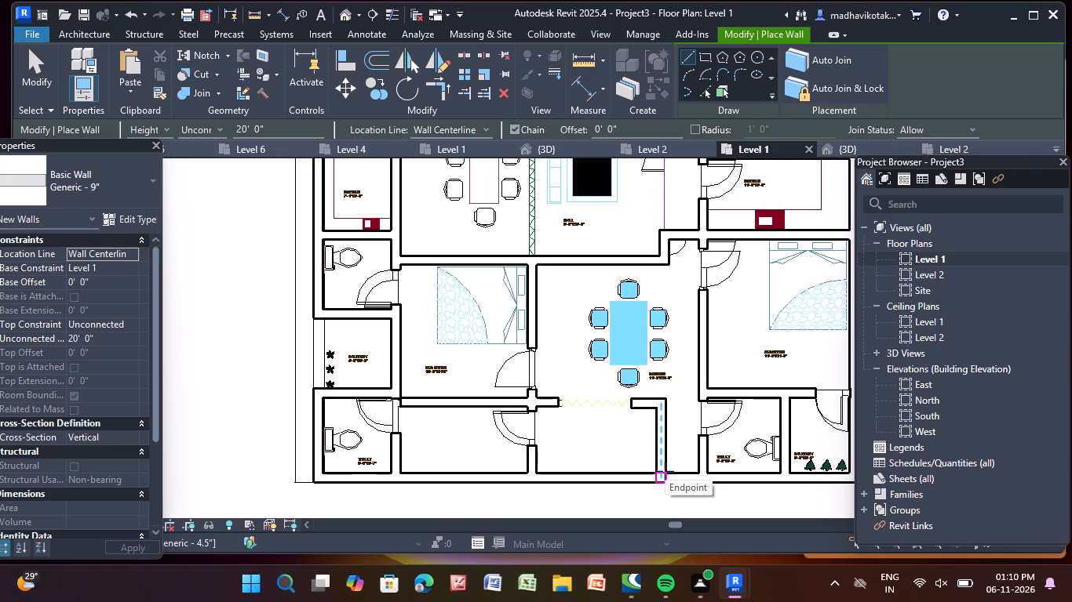
{"action": "key", "text": "Escape"}
{"action": "key", "text": "Escape"}
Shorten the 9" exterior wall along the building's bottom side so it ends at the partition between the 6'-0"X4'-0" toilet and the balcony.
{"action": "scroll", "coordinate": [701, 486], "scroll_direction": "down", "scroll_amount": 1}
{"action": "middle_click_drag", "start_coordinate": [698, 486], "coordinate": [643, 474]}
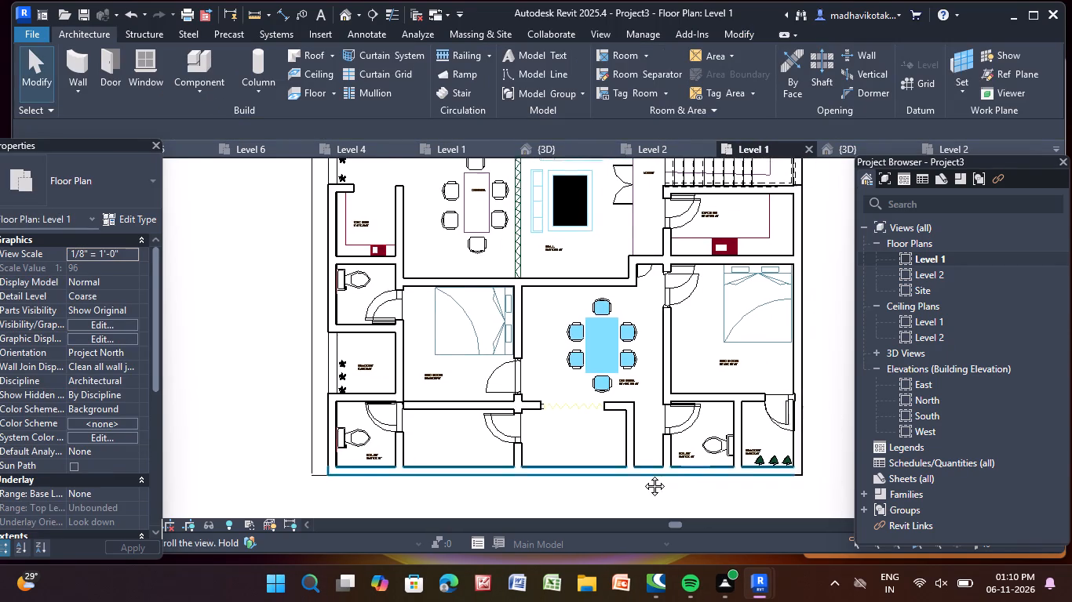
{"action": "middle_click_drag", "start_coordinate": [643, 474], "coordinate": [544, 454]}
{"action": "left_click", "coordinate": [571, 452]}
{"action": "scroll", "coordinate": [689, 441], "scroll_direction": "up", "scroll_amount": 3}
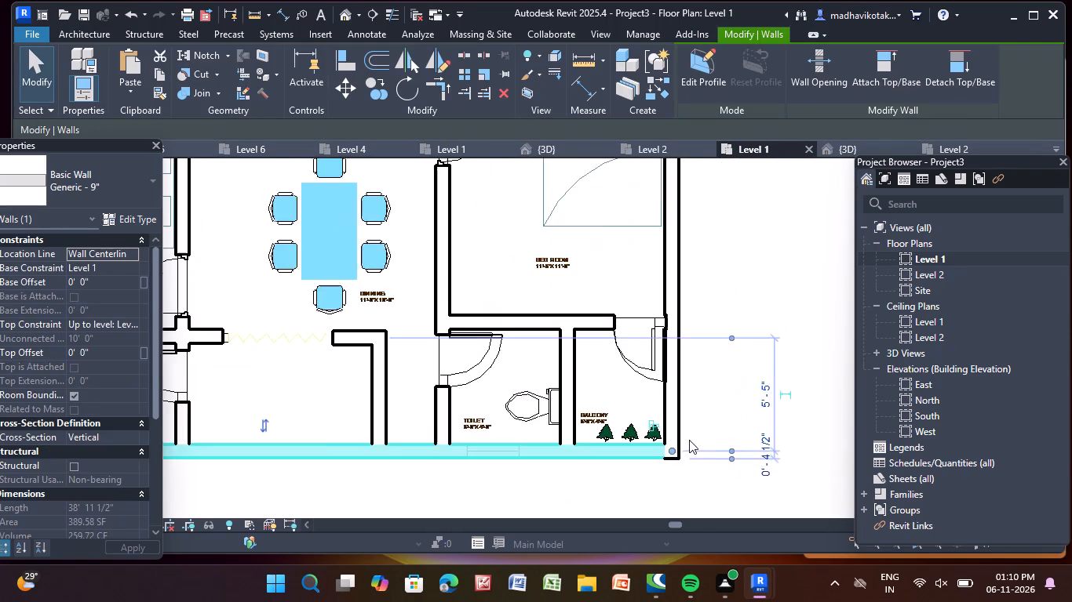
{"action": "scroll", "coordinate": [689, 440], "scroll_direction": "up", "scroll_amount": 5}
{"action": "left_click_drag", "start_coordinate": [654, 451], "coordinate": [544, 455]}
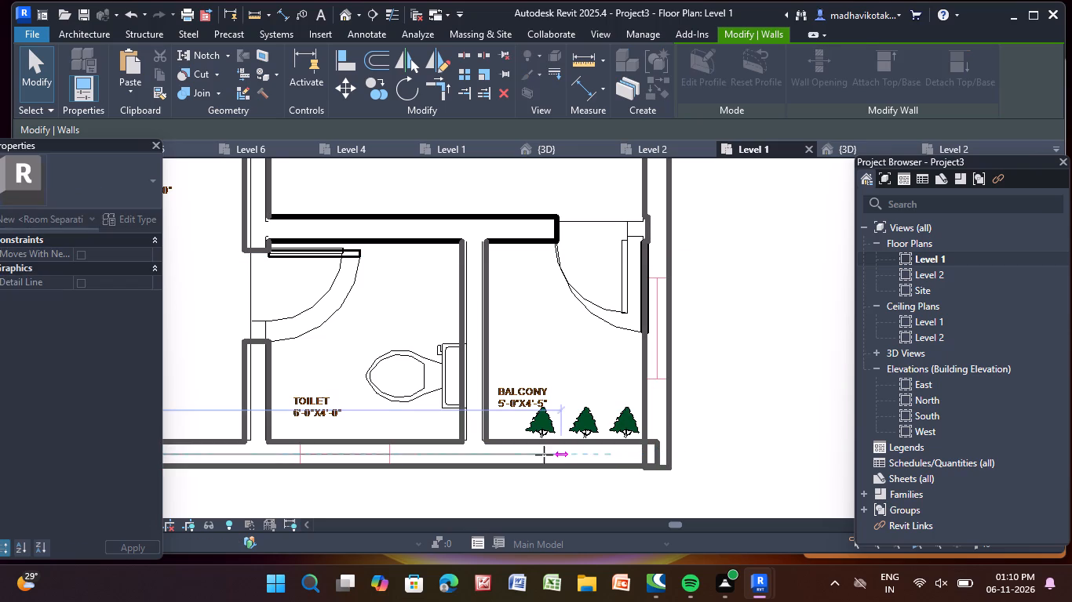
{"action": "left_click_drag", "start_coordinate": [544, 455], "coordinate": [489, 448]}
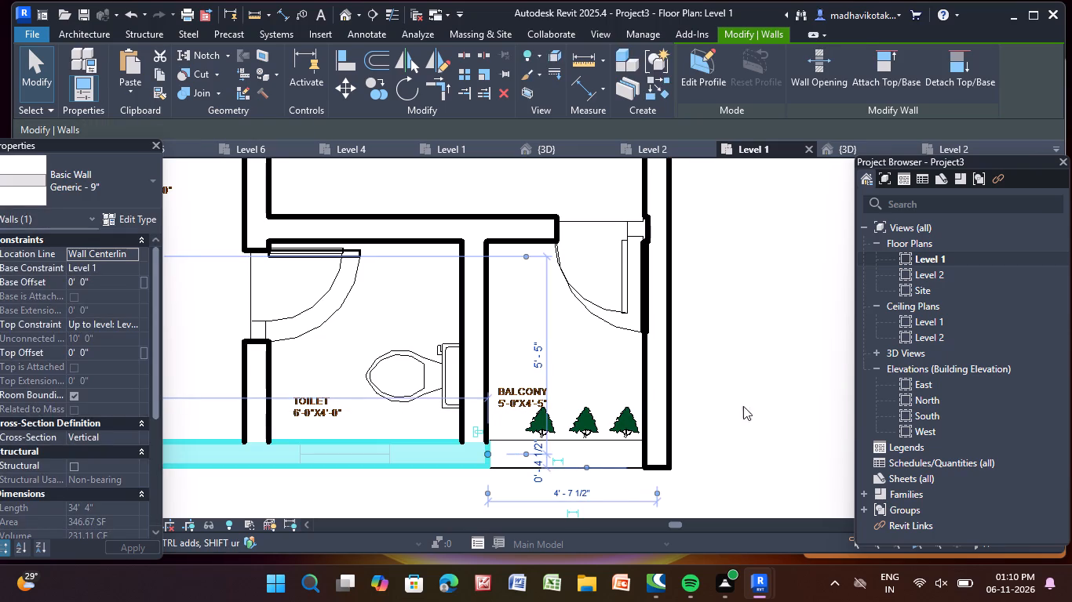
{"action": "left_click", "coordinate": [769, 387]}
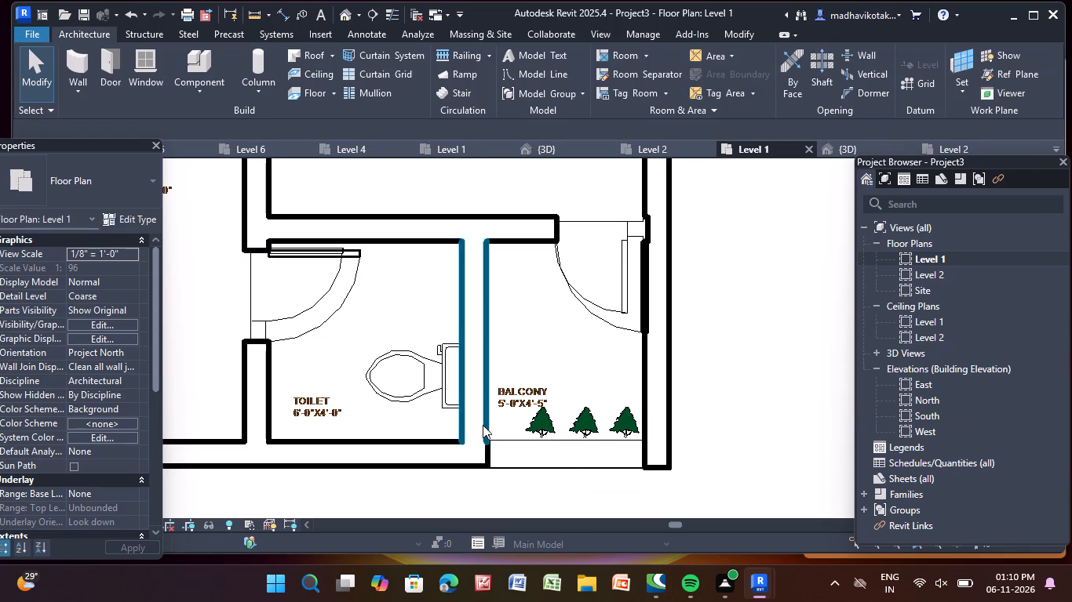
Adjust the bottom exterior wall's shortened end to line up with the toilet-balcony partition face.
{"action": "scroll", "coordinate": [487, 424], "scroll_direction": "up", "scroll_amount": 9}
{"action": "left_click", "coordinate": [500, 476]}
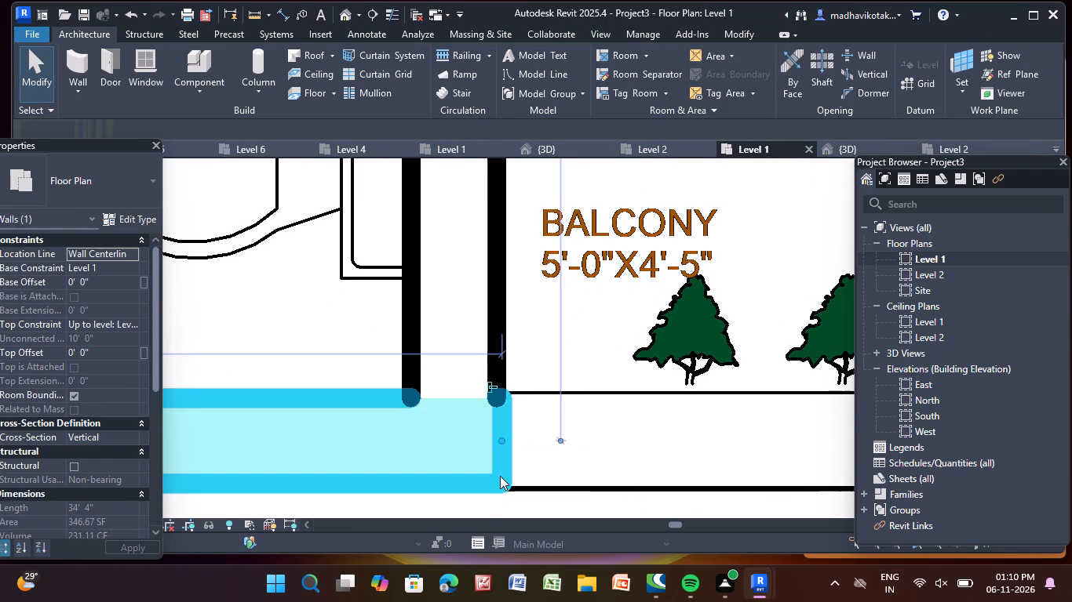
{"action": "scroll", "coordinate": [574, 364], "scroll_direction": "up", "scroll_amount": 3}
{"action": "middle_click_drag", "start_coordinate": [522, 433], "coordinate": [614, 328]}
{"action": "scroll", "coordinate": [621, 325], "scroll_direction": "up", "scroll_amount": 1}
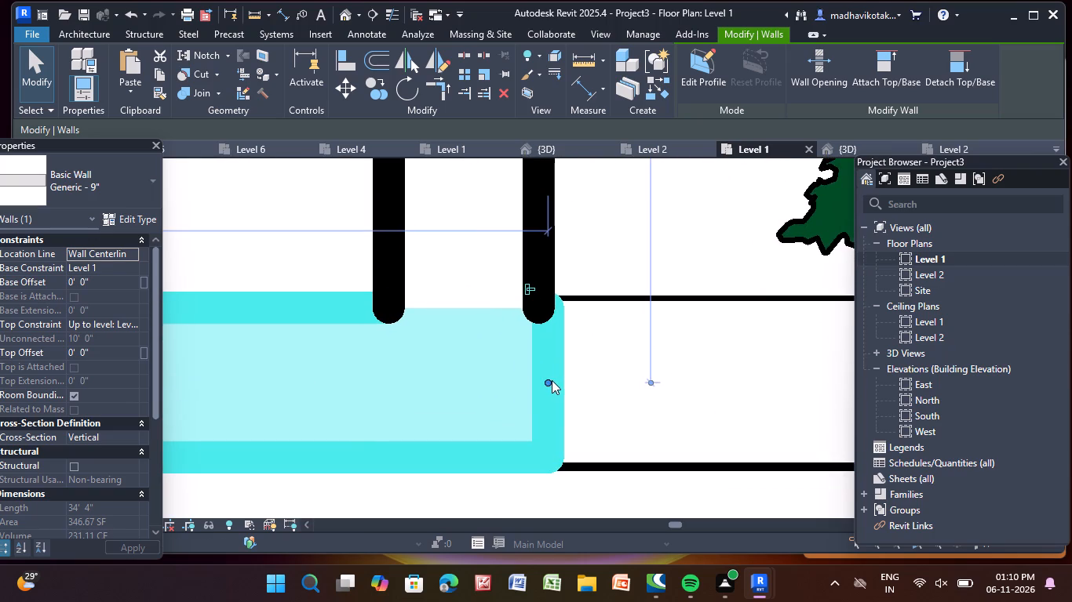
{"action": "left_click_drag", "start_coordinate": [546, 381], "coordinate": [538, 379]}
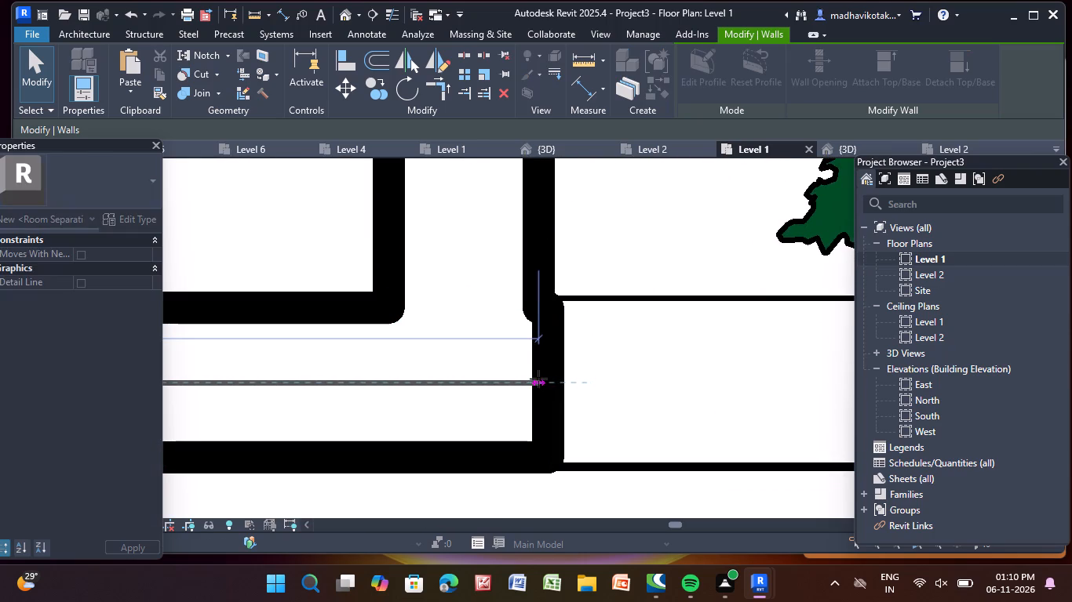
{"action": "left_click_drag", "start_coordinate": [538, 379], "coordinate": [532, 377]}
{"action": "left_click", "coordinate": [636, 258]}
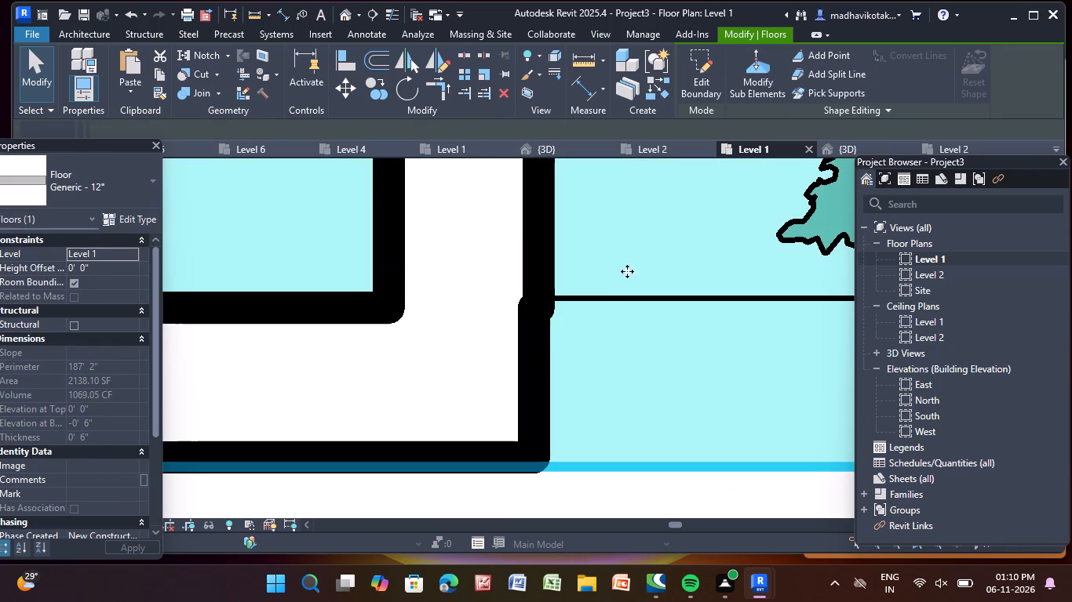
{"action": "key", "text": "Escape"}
Delete the 9" exterior wall along the bottom side of the building.
{"action": "left_click", "coordinate": [530, 379]}
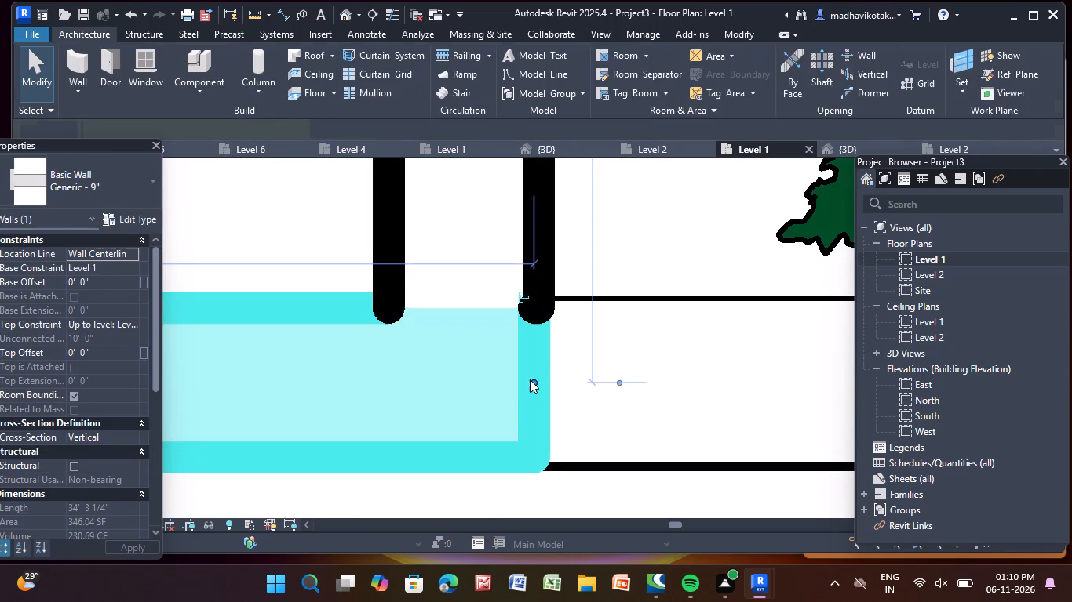
{"action": "key", "text": "Delete"}
Draw a 9" exterior wall along the building's bottom side, from the lower-left corner to the toilet-balcony partition, leaving the balcony open.
{"action": "scroll", "coordinate": [526, 372], "scroll_direction": "down", "scroll_amount": 12}
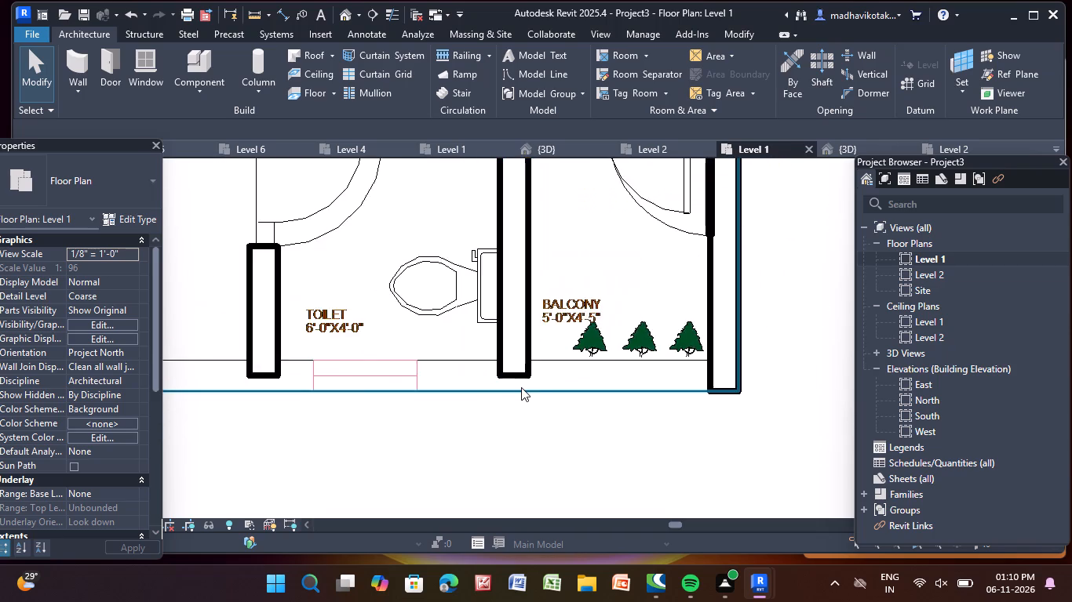
{"action": "scroll", "coordinate": [521, 387], "scroll_direction": "down", "scroll_amount": 5}
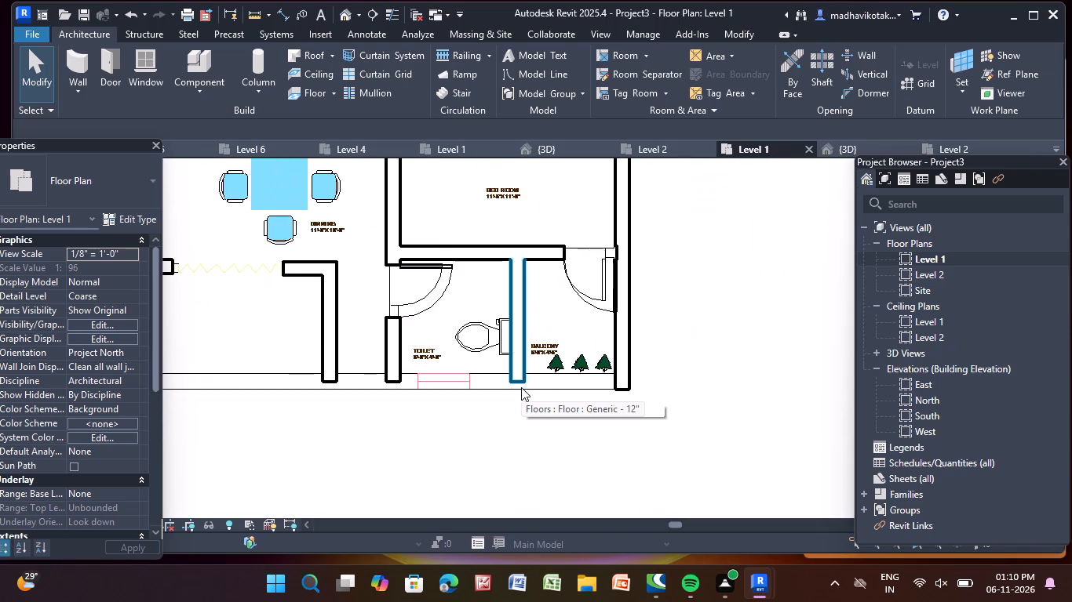
{"action": "middle_click_drag", "start_coordinate": [460, 421], "coordinate": [820, 404]}
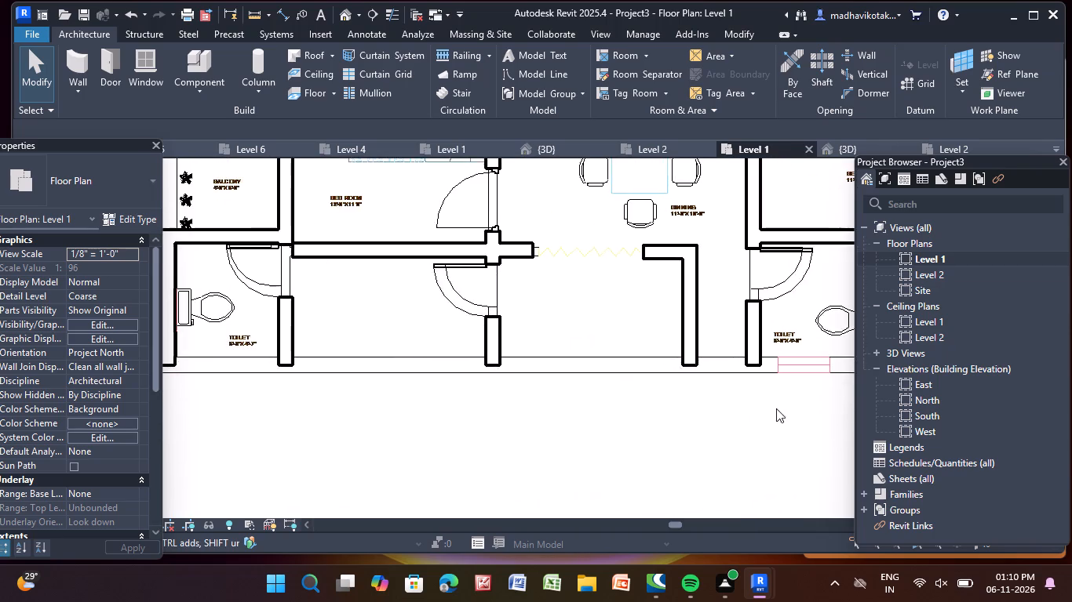
{"action": "scroll", "coordinate": [498, 415], "scroll_direction": "down", "scroll_amount": 3}
{"action": "left_click", "coordinate": [69, 56]}
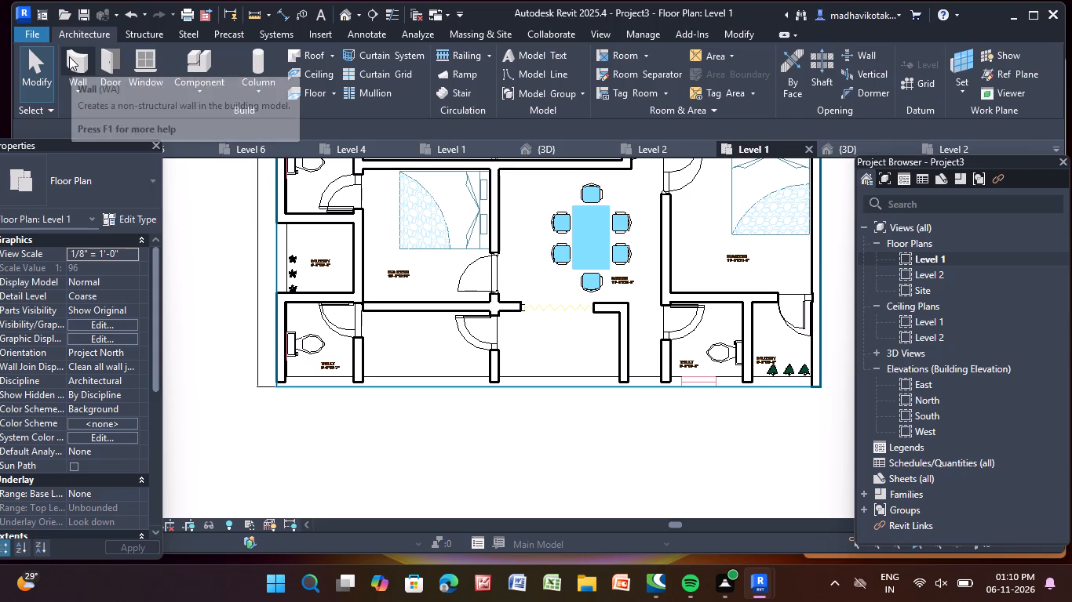
{"action": "scroll", "coordinate": [247, 400], "scroll_direction": "up", "scroll_amount": 8}
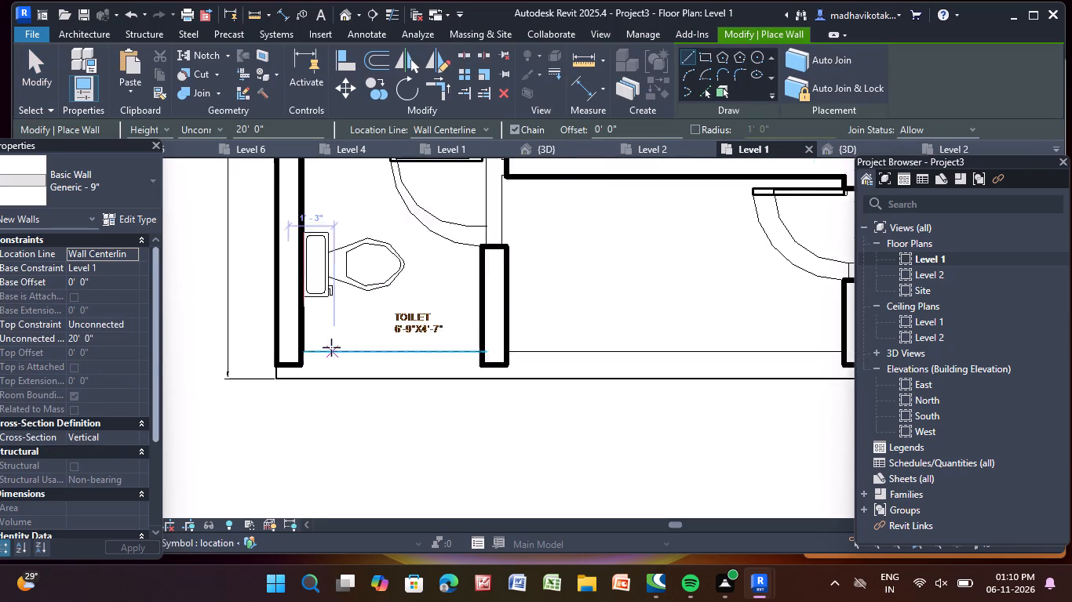
{"action": "scroll", "coordinate": [331, 347], "scroll_direction": "up", "scroll_amount": 9}
{"action": "left_click", "coordinate": [204, 337]}
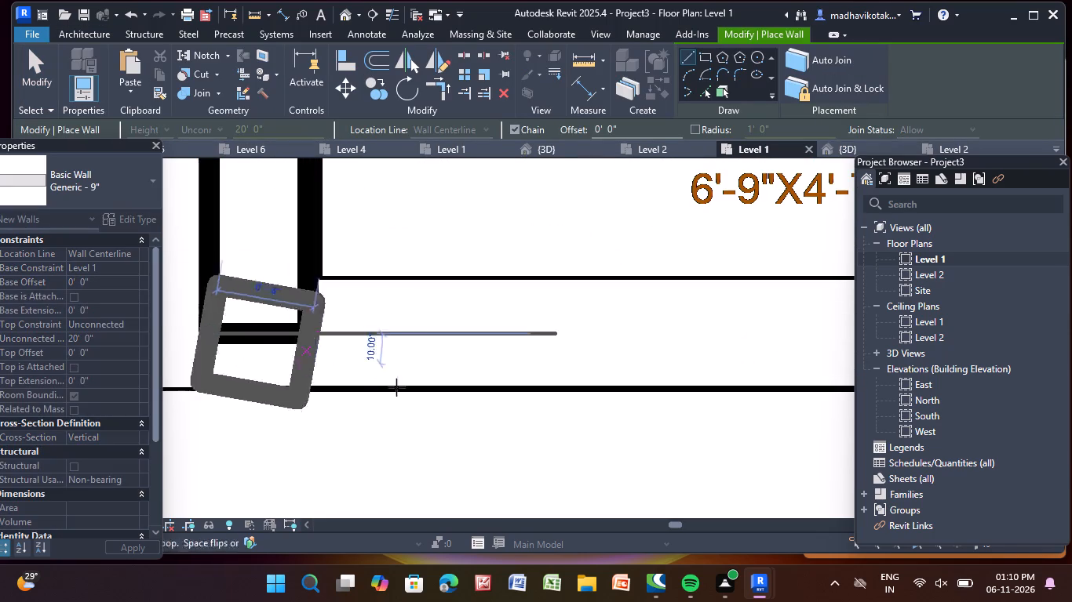
{"action": "scroll", "coordinate": [816, 321], "scroll_direction": "down", "scroll_amount": 4}
{"action": "middle_click_drag", "start_coordinate": [811, 324], "coordinate": [384, 344]}
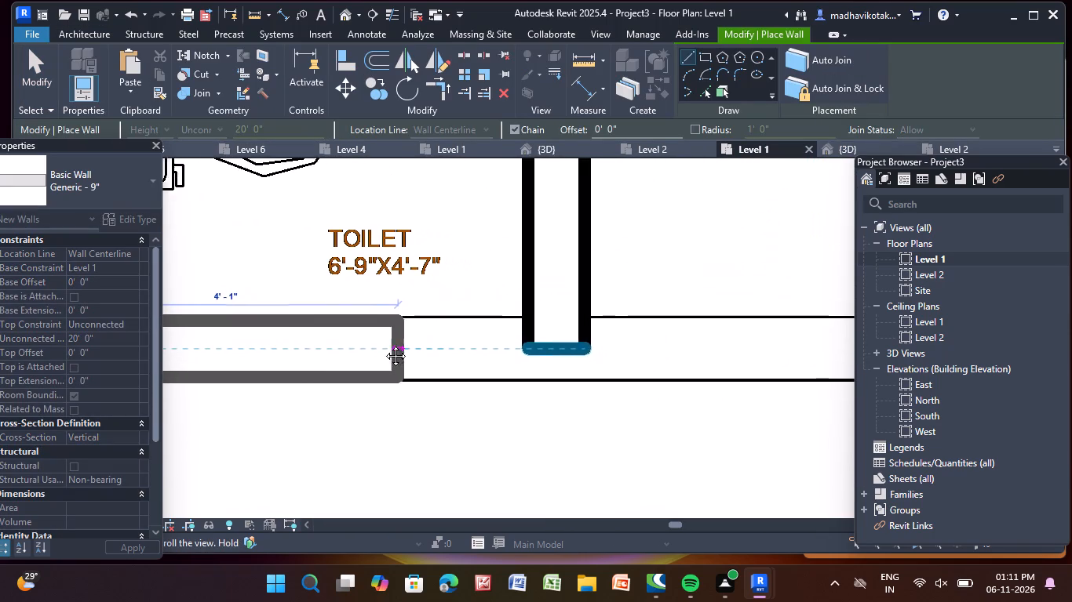
{"action": "middle_click_drag", "start_coordinate": [384, 344], "coordinate": [298, 344]}
{"action": "scroll", "coordinate": [738, 351], "scroll_direction": "down", "scroll_amount": 3}
{"action": "middle_click_drag", "start_coordinate": [738, 351], "coordinate": [691, 351]}
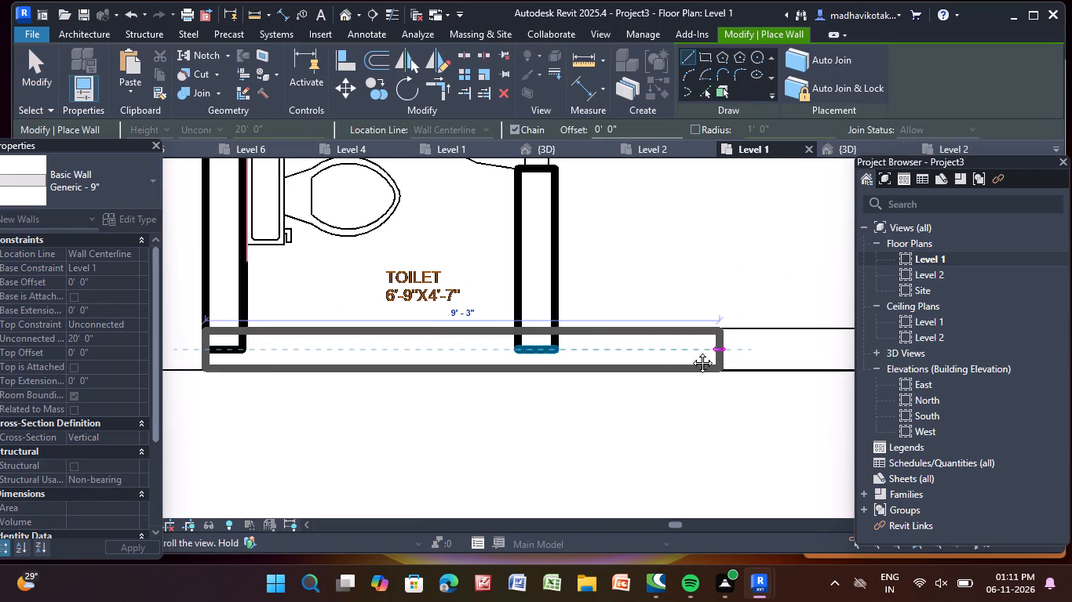
{"action": "middle_click_drag", "start_coordinate": [691, 351], "coordinate": [221, 361]}
{"action": "scroll", "coordinate": [552, 356], "scroll_direction": "down", "scroll_amount": 4}
{"action": "scroll", "coordinate": [615, 357], "scroll_direction": "down", "scroll_amount": 4}
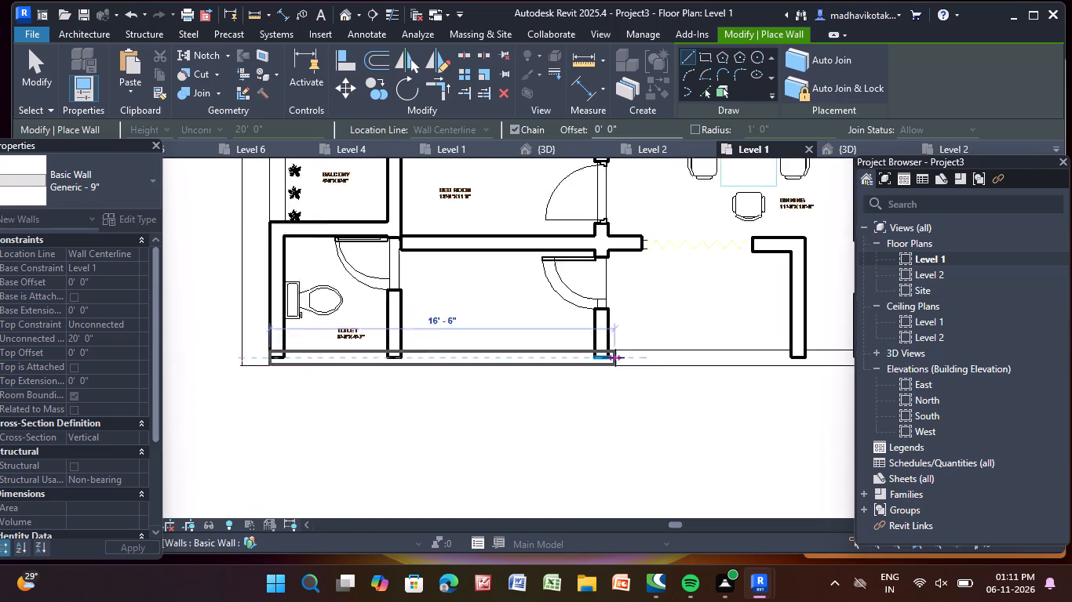
{"action": "middle_click_drag", "start_coordinate": [731, 362], "coordinate": [325, 373]}
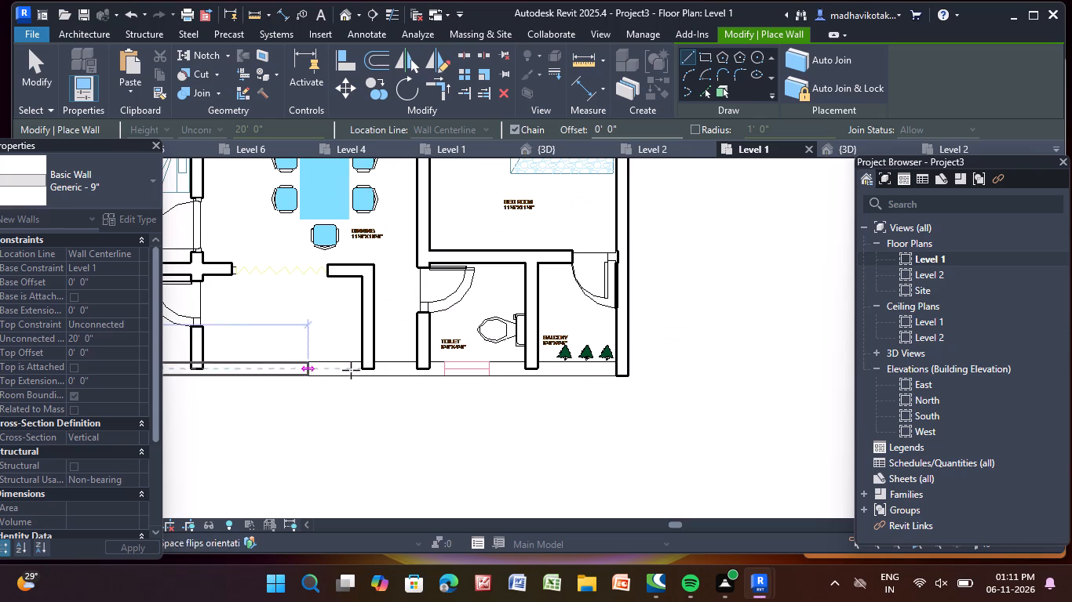
{"action": "scroll", "coordinate": [541, 362], "scroll_direction": "up", "scroll_amount": 8}
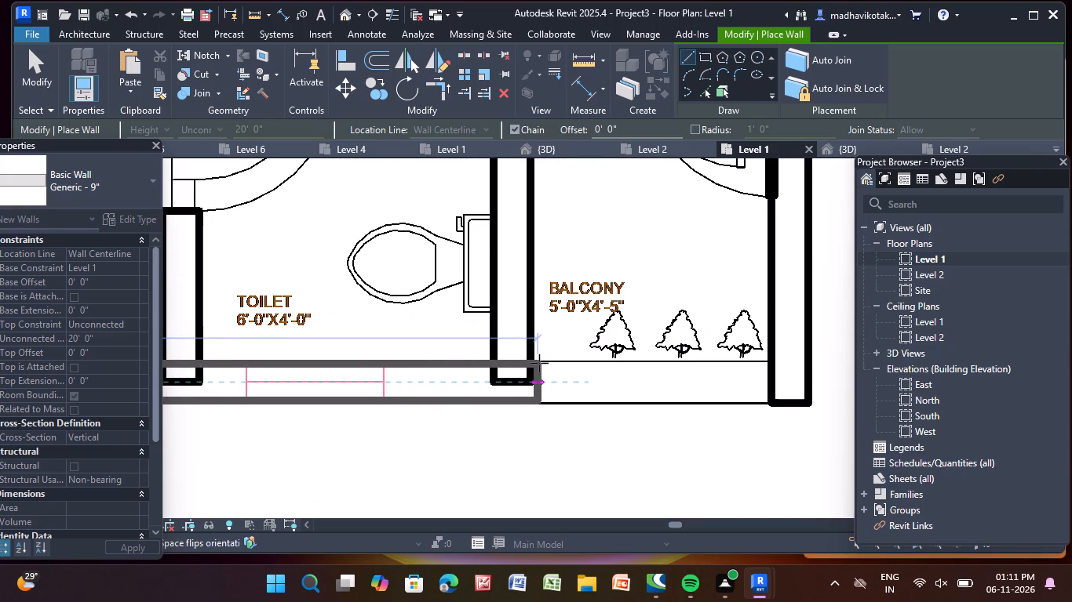
{"action": "left_click", "coordinate": [535, 364]}
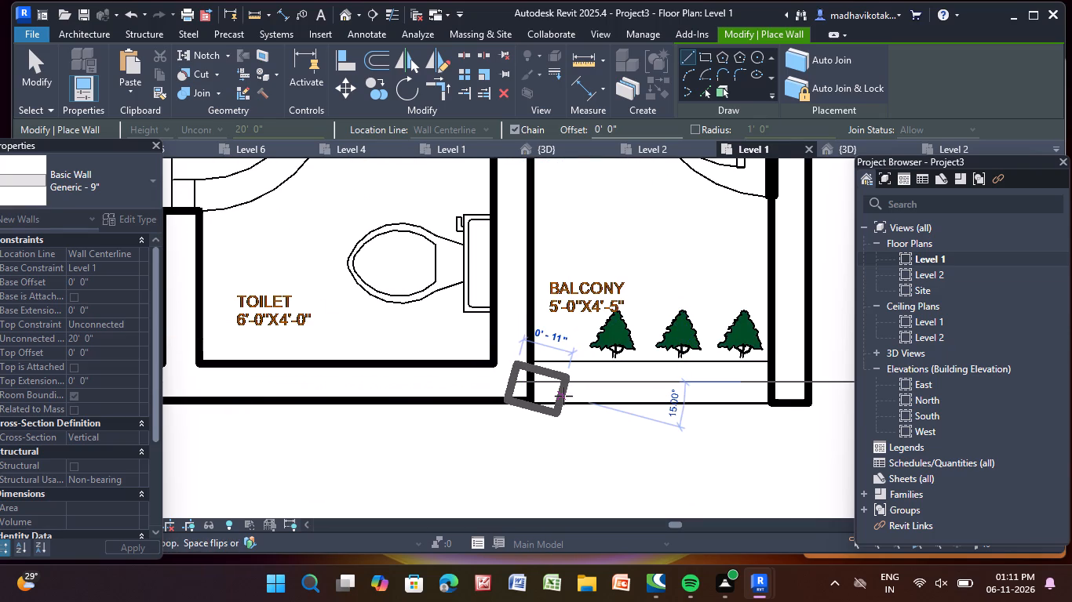
{"action": "key", "text": "Escape"}
Finish the Wall command and delete the 9" exterior wall beside the upper-right balcony, bedroom and kitchen.
{"action": "scroll", "coordinate": [572, 383], "scroll_direction": "down", "scroll_amount": 6}
{"action": "scroll", "coordinate": [615, 326], "scroll_direction": "up", "scroll_amount": 1}
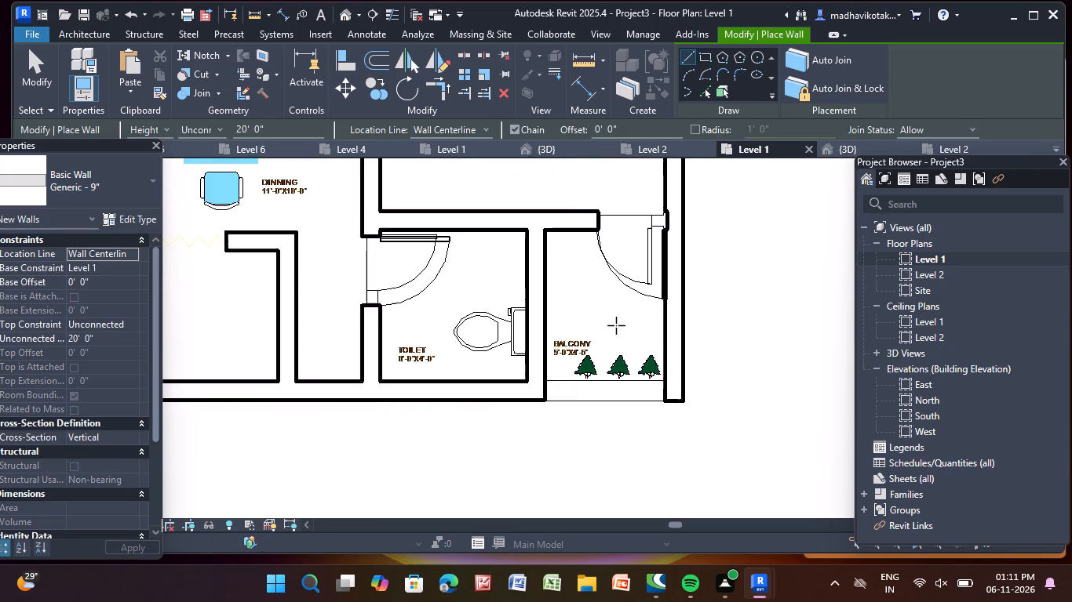
{"action": "scroll", "coordinate": [619, 325], "scroll_direction": "down", "scroll_amount": 5}
{"action": "scroll", "coordinate": [684, 319], "scroll_direction": "down", "scroll_amount": 4}
{"action": "middle_click_drag", "start_coordinate": [680, 323], "coordinate": [655, 534]}
{"action": "middle_click_drag", "start_coordinate": [618, 251], "coordinate": [617, 310]}
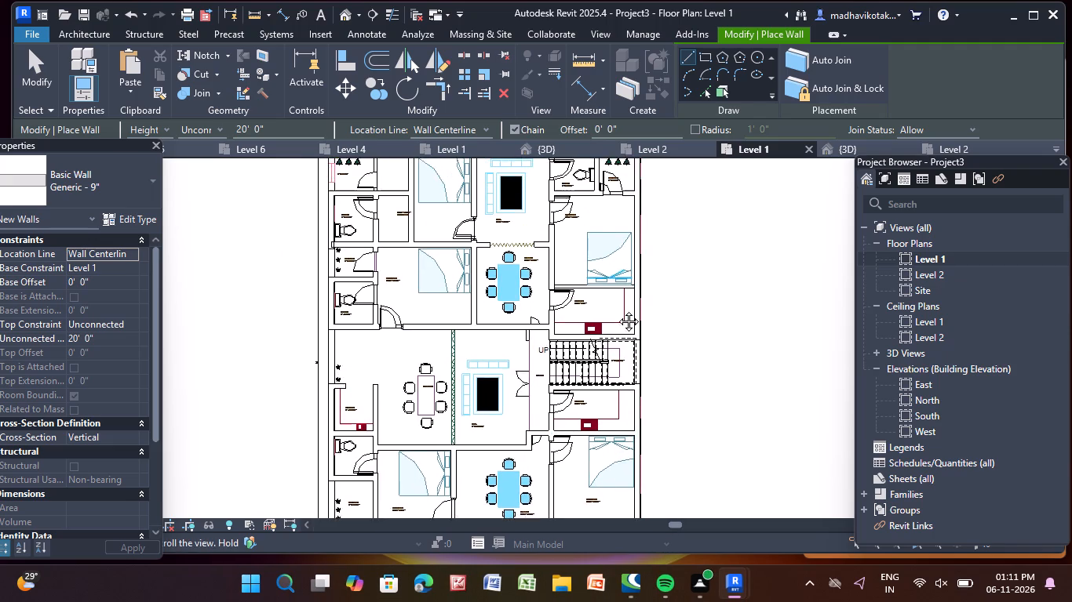
{"action": "middle_click_drag", "start_coordinate": [617, 310], "coordinate": [593, 422]}
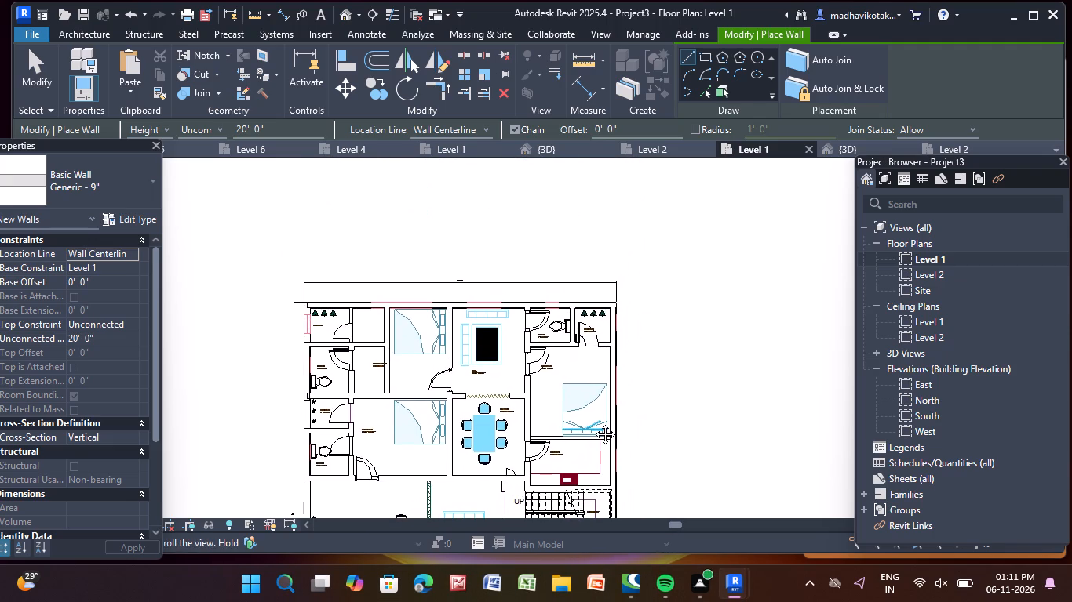
{"action": "middle_click_drag", "start_coordinate": [593, 422], "coordinate": [593, 419]}
{"action": "scroll", "coordinate": [593, 422], "scroll_direction": "up", "scroll_amount": 4}
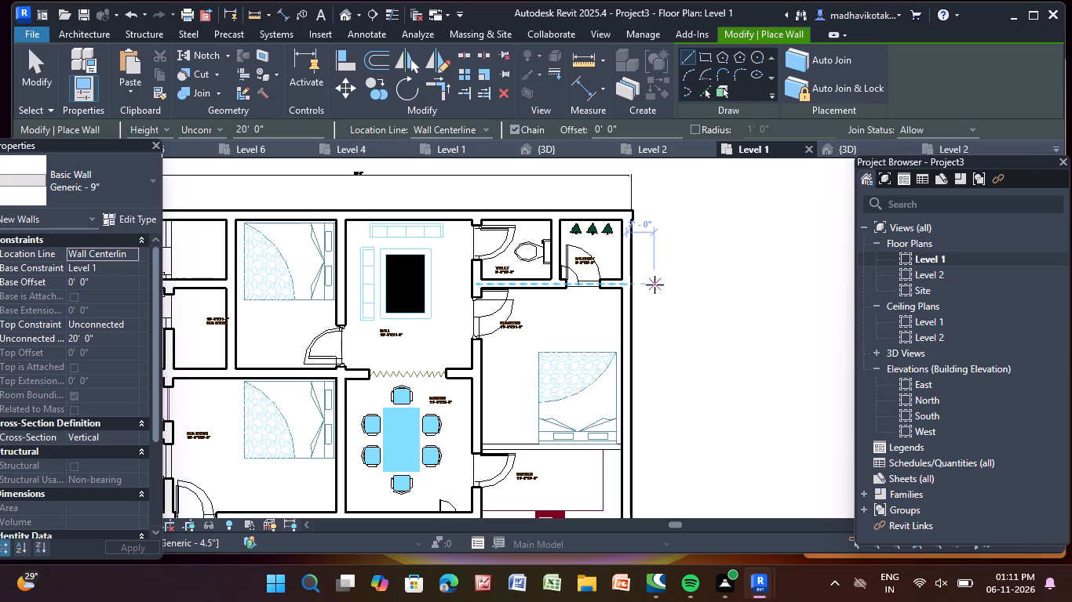
{"action": "key", "text": "Escape"}
{"action": "key", "text": "Escape"}
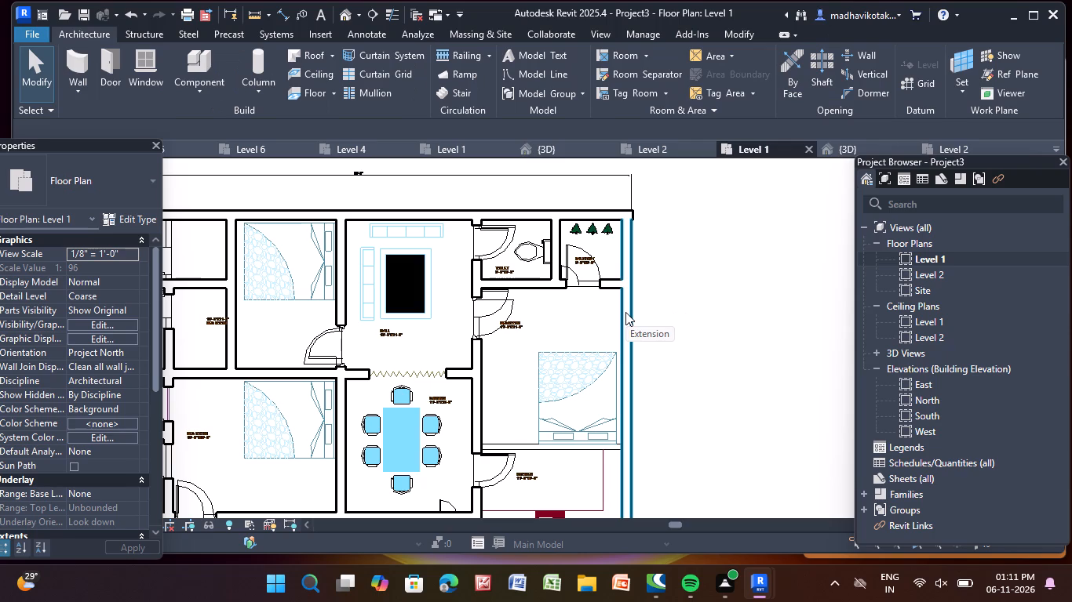
{"action": "left_click", "coordinate": [625, 312]}
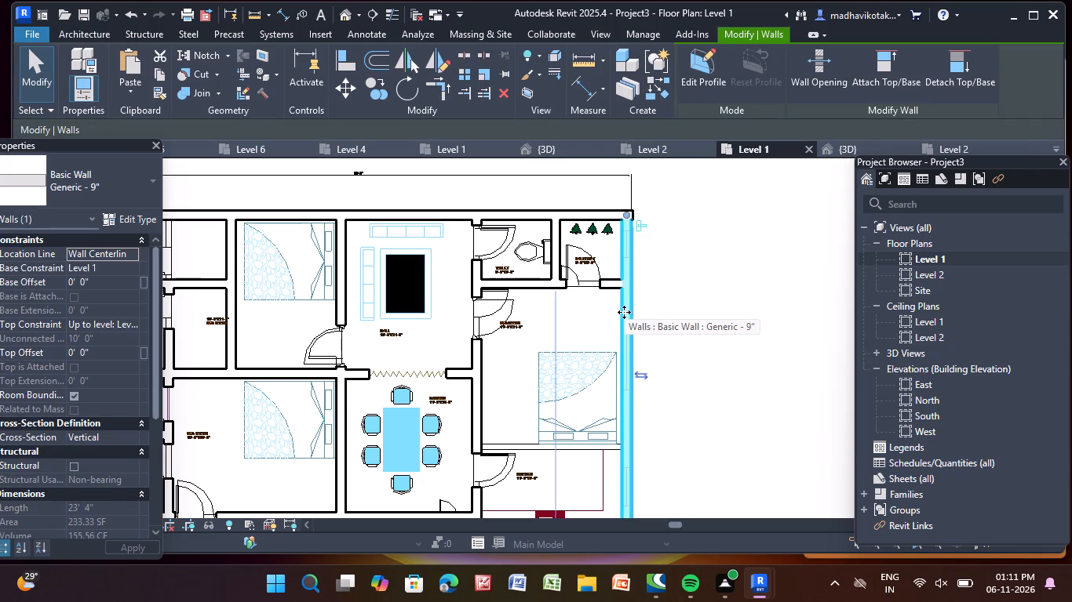
{"action": "key", "text": "Delete"}
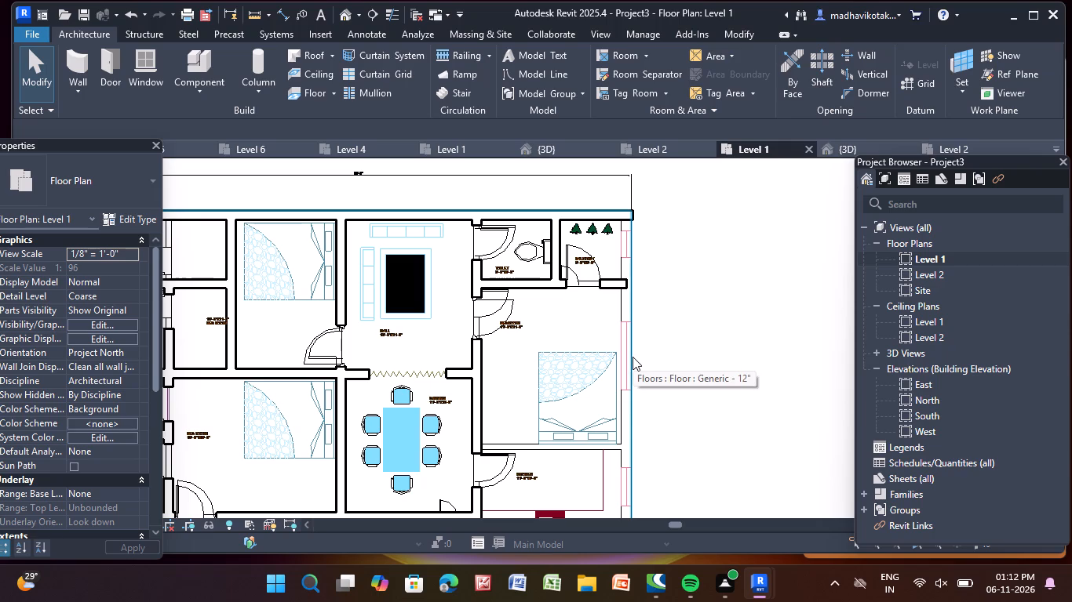
Draw a 9" exterior wall beside the upper-right bedroom and kitchen, from the balcony's lower partition to the kitchen-staircase wall, leaving the balcony open.
{"action": "scroll", "coordinate": [633, 357], "scroll_direction": "down", "scroll_amount": 4}
{"action": "scroll", "coordinate": [633, 357], "scroll_direction": "up", "scroll_amount": 2}
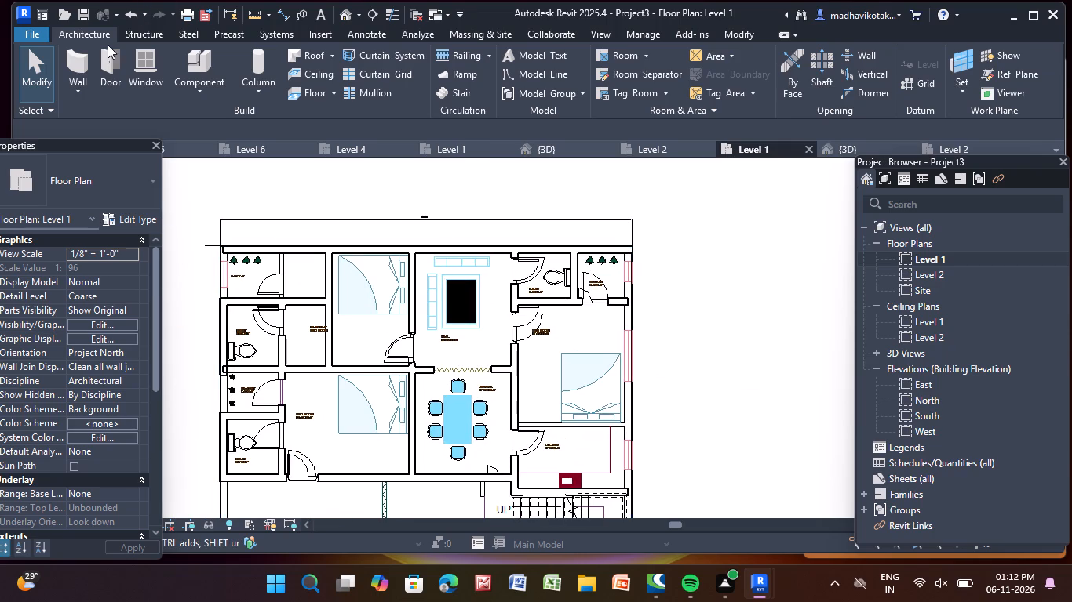
{"action": "left_click", "coordinate": [71, 67]}
{"action": "middle_click_drag", "start_coordinate": [677, 400], "coordinate": [669, 373]}
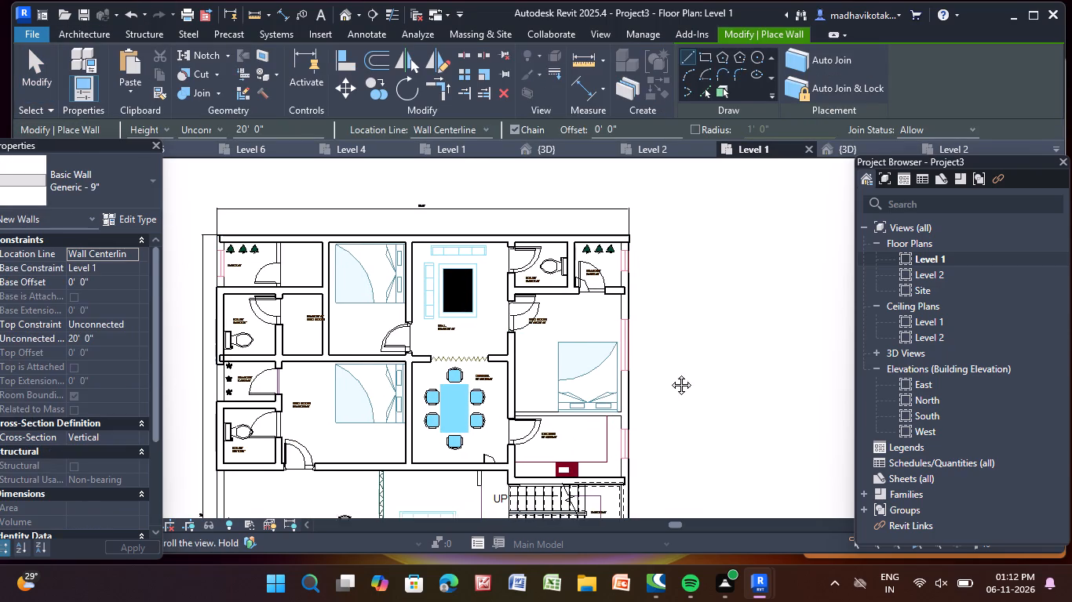
{"action": "middle_click_drag", "start_coordinate": [669, 373], "coordinate": [591, 134]}
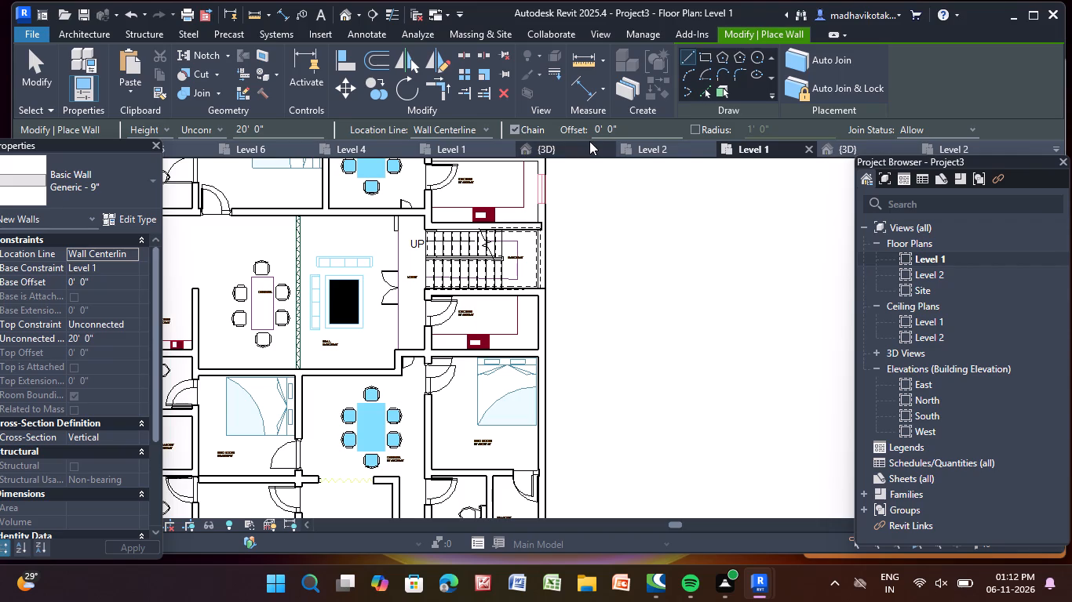
{"action": "middle_click_drag", "start_coordinate": [622, 355], "coordinate": [595, 100]}
{"action": "scroll", "coordinate": [574, 283], "scroll_direction": "up", "scroll_amount": 2}
{"action": "scroll", "coordinate": [496, 275], "scroll_direction": "up", "scroll_amount": 9}
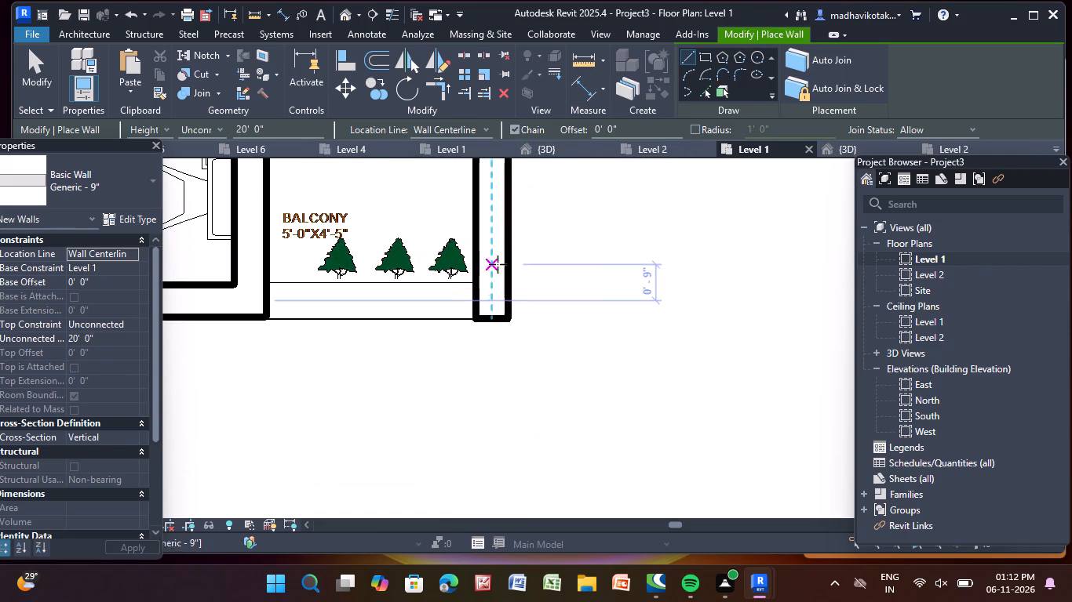
{"action": "scroll", "coordinate": [504, 283], "scroll_direction": "down", "scroll_amount": 4}
{"action": "middle_click_drag", "start_coordinate": [504, 283], "coordinate": [508, 436]}
{"action": "scroll", "coordinate": [557, 297], "scroll_direction": "down", "scroll_amount": 12}
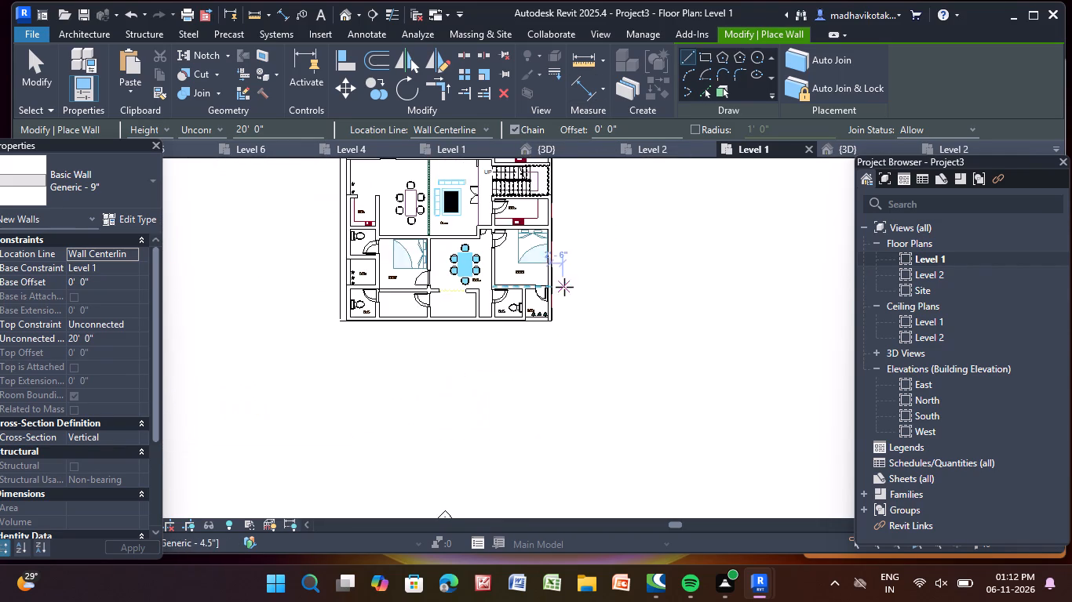
{"action": "middle_click_drag", "start_coordinate": [563, 298], "coordinate": [541, 446]}
{"action": "scroll", "coordinate": [547, 311], "scroll_direction": "up", "scroll_amount": 1}
{"action": "middle_click_drag", "start_coordinate": [564, 214], "coordinate": [560, 222]}
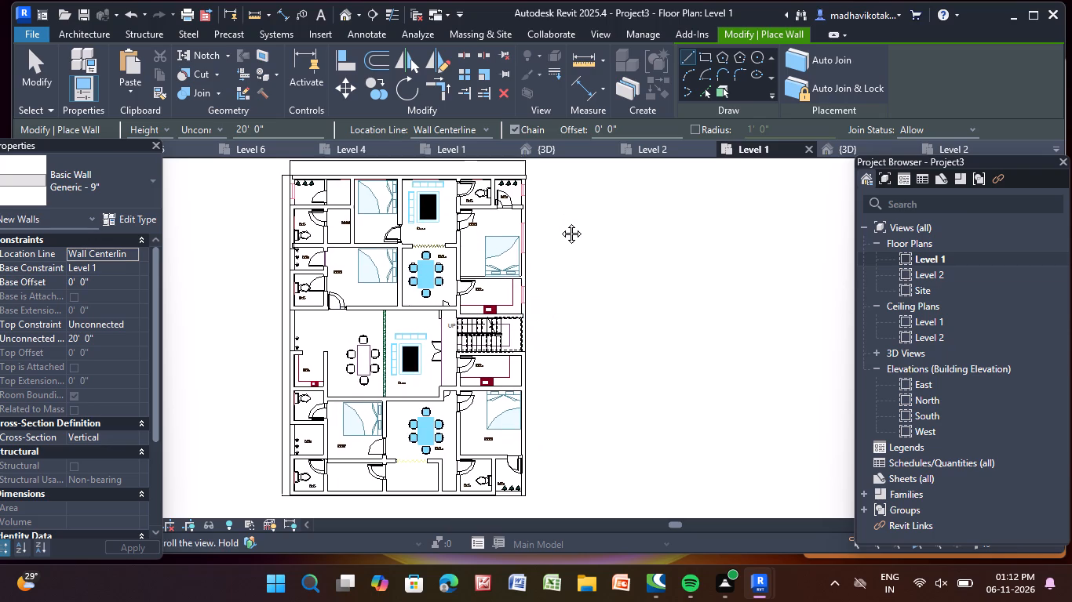
{"action": "middle_click_drag", "start_coordinate": [560, 222], "coordinate": [560, 278]}
{"action": "scroll", "coordinate": [534, 404], "scroll_direction": "up", "scroll_amount": 6}
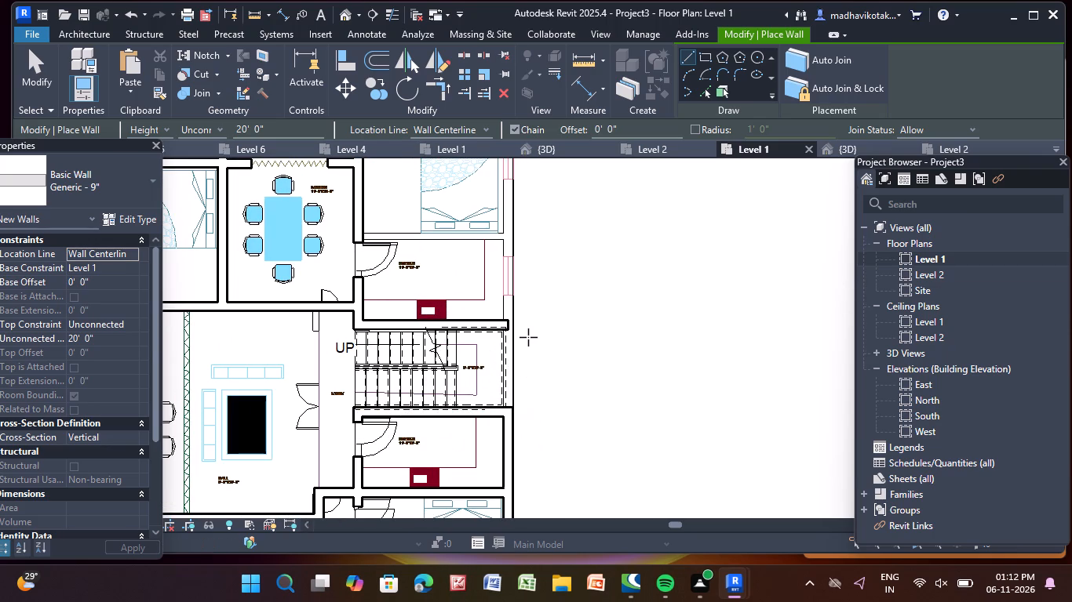
{"action": "middle_click_drag", "start_coordinate": [527, 336], "coordinate": [544, 218]}
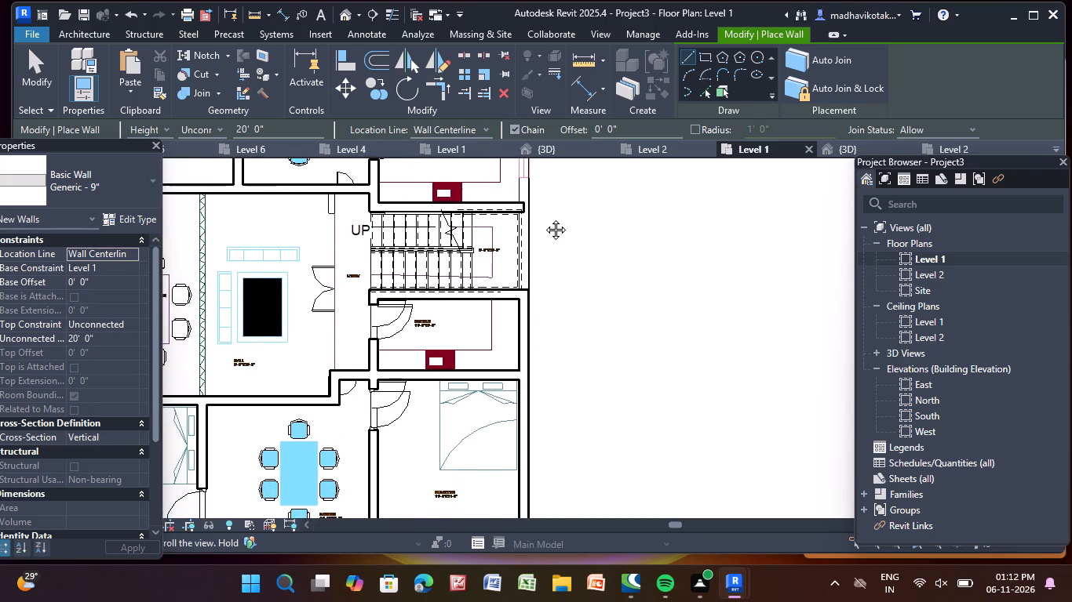
{"action": "middle_click_drag", "start_coordinate": [544, 218], "coordinate": [470, 584]}
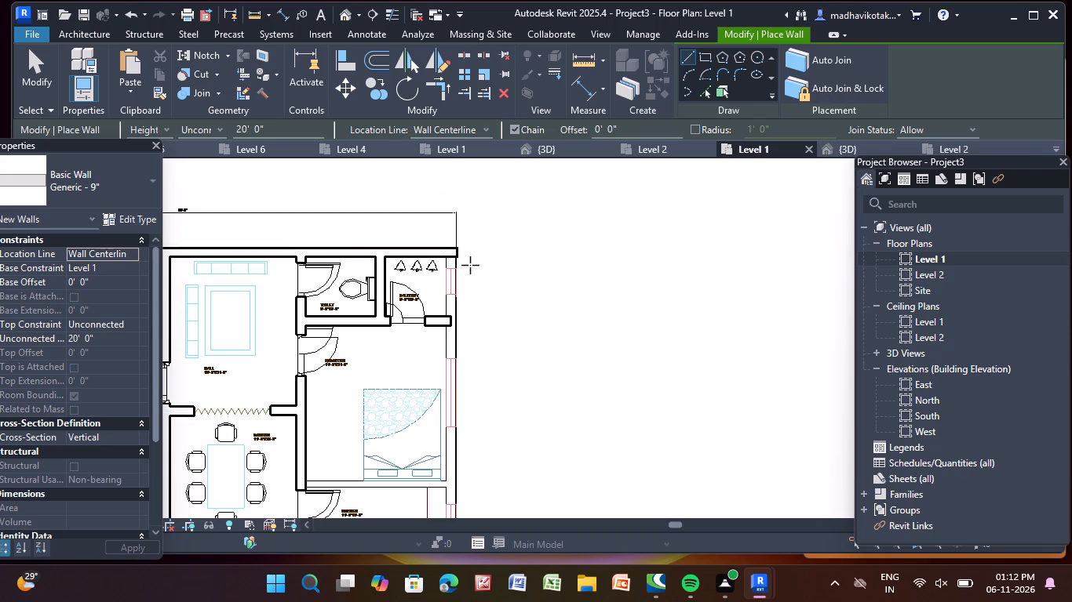
{"action": "scroll", "coordinate": [470, 265], "scroll_direction": "up", "scroll_amount": 11}
{"action": "middle_click_drag", "start_coordinate": [501, 430], "coordinate": [501, 420]}
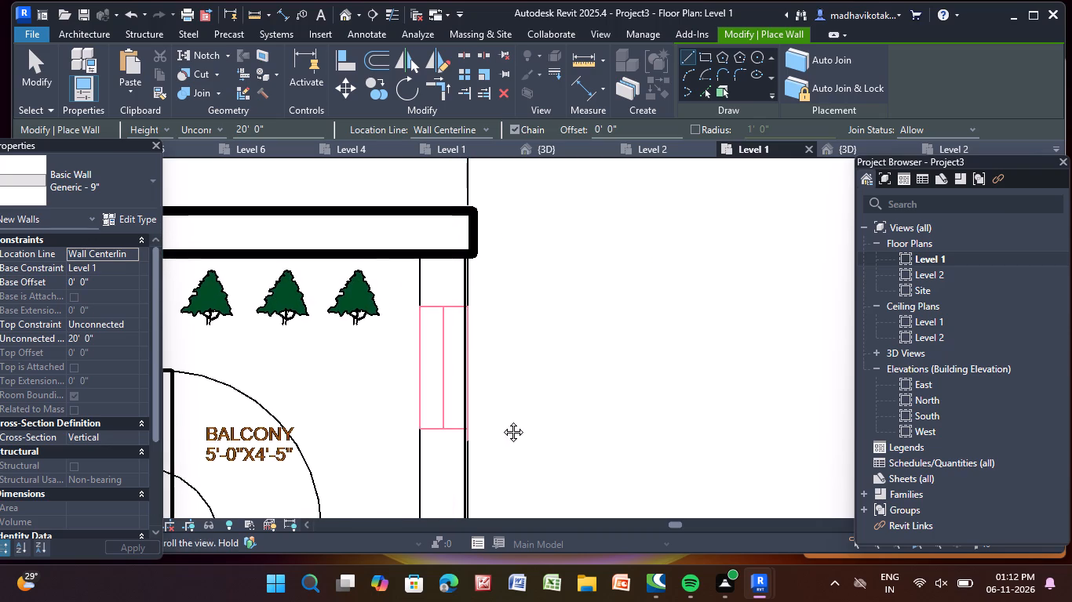
{"action": "middle_click_drag", "start_coordinate": [501, 420], "coordinate": [585, 43]}
{"action": "middle_click_drag", "start_coordinate": [545, 248], "coordinate": [535, 340]}
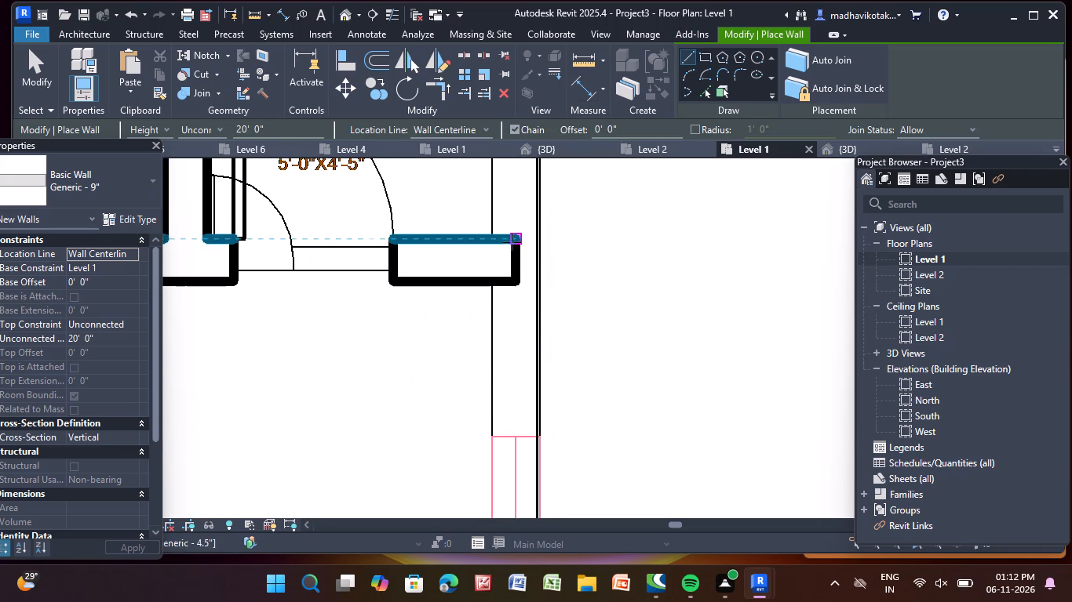
{"action": "left_click", "coordinate": [514, 239]}
{"action": "scroll", "coordinate": [519, 421], "scroll_direction": "down", "scroll_amount": 4}
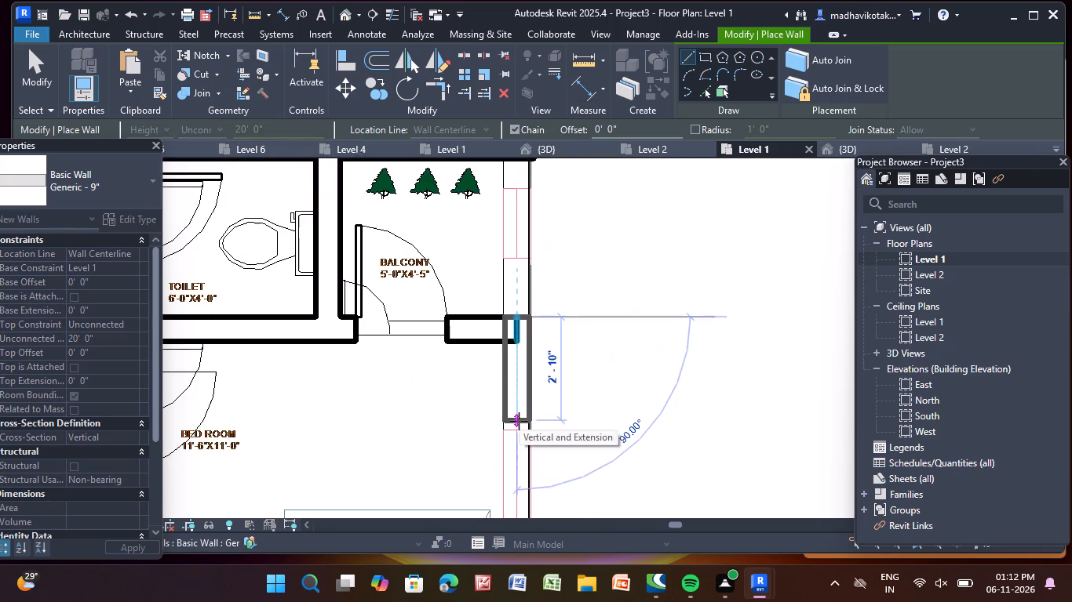
{"action": "middle_click_drag", "start_coordinate": [519, 421], "coordinate": [524, 108]}
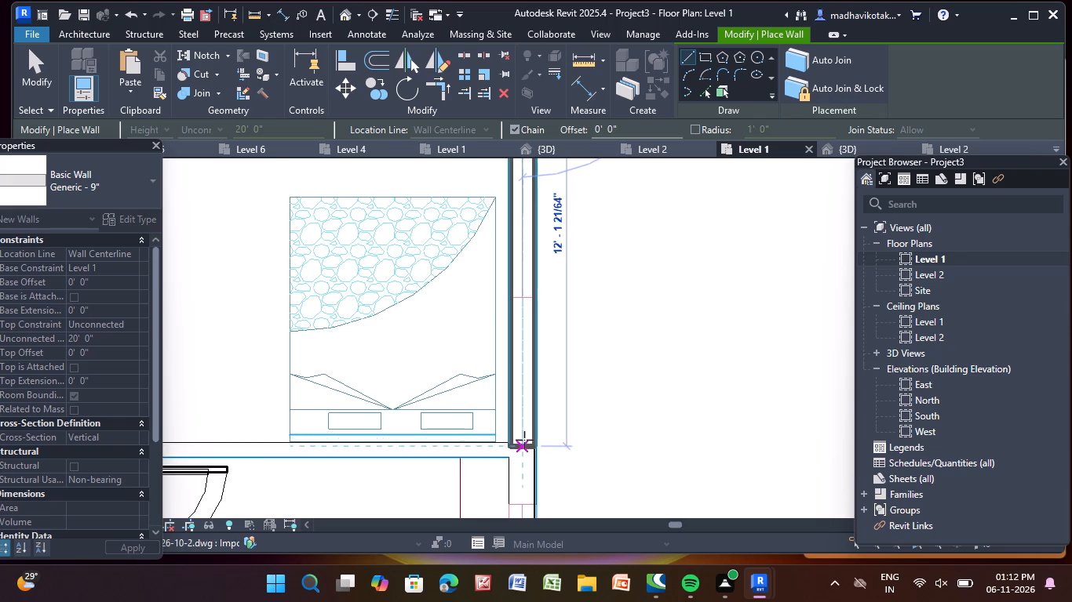
{"action": "scroll", "coordinate": [524, 440], "scroll_direction": "down", "scroll_amount": 4}
{"action": "middle_click_drag", "start_coordinate": [523, 440], "coordinate": [521, 193]}
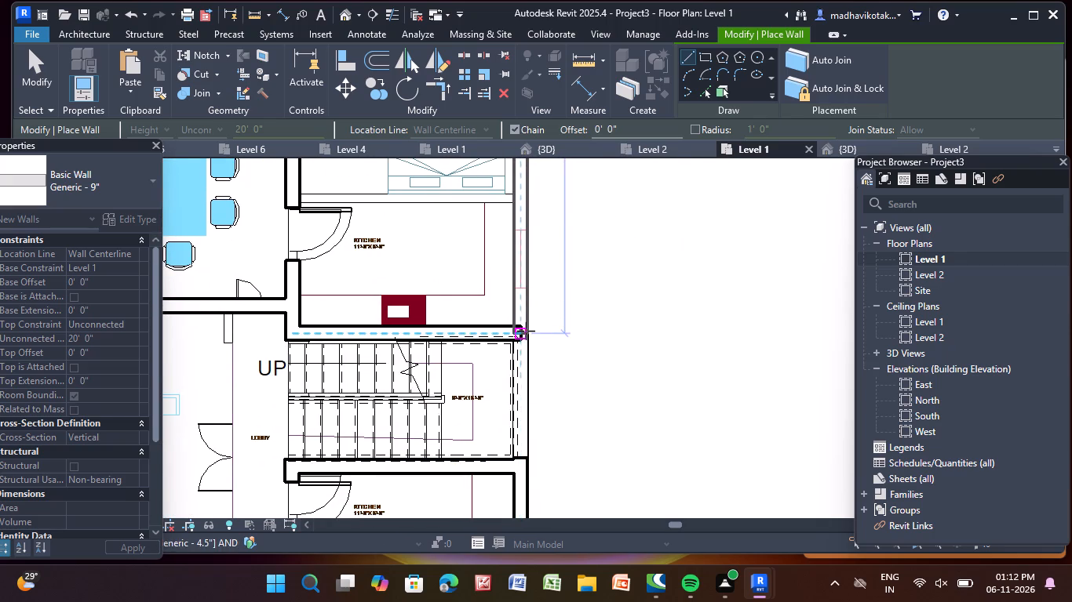
{"action": "scroll", "coordinate": [526, 333], "scroll_direction": "up", "scroll_amount": 7}
{"action": "left_click", "coordinate": [522, 351]}
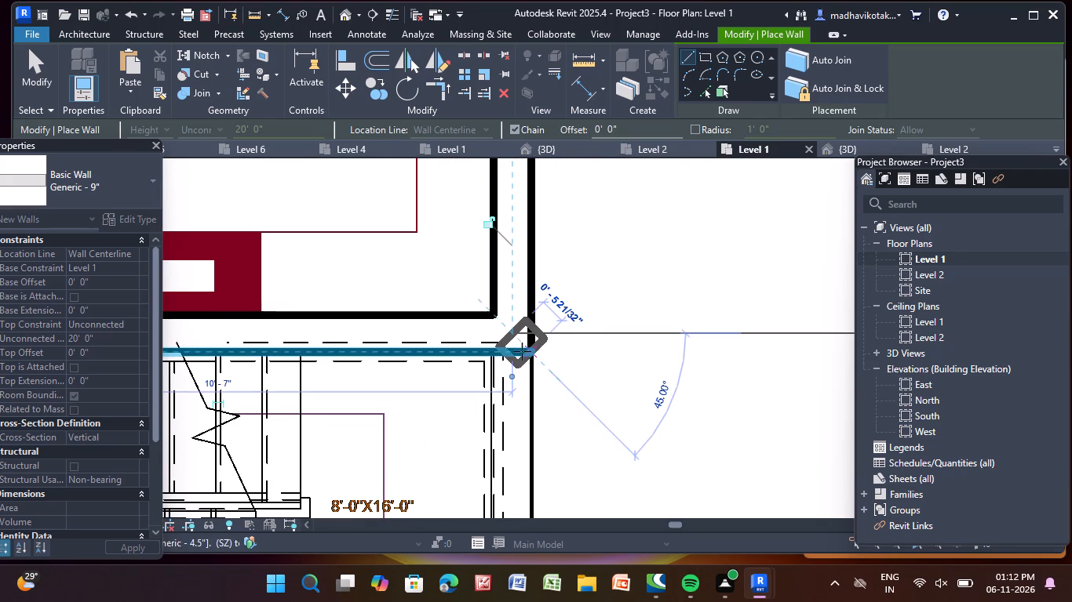
{"action": "key", "text": "Escape"}
{"action": "key", "text": "Escape"}
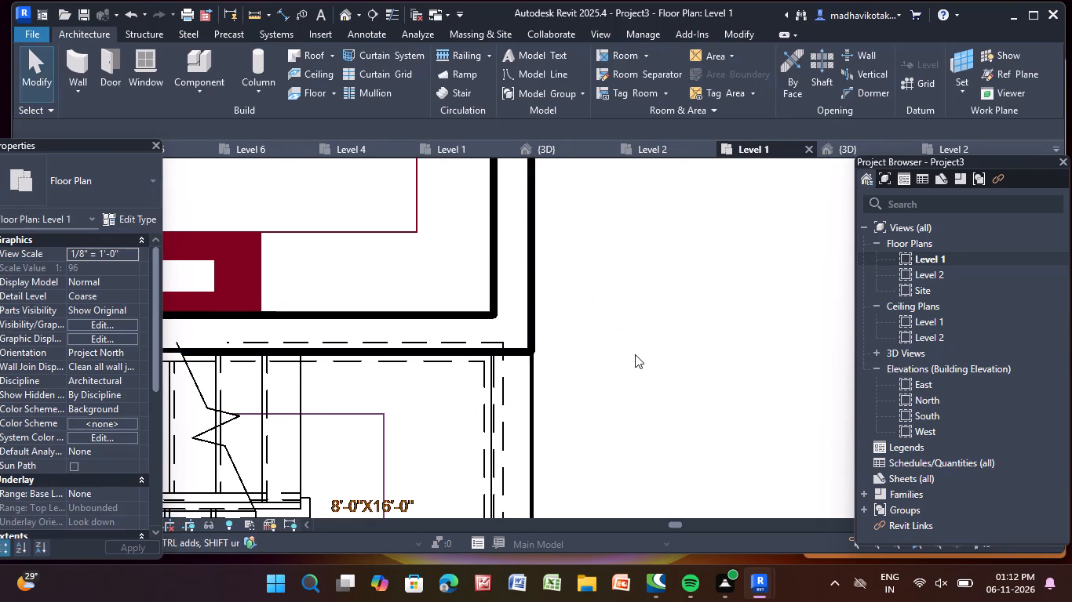
{"action": "key", "text": "Escape"}
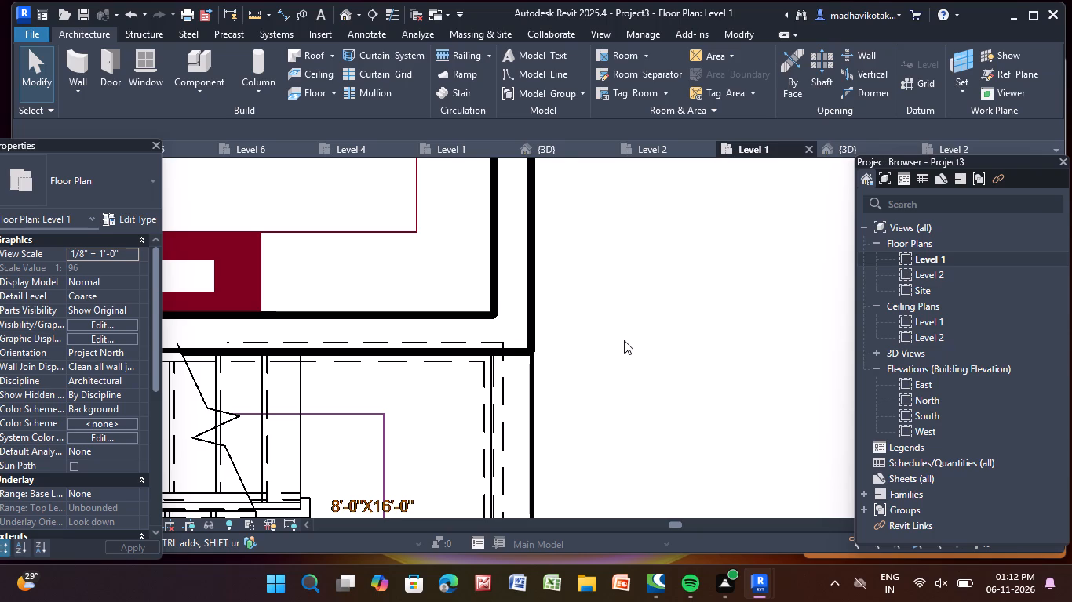
In the 3D view, set the top constraint of the tall 9" end wall beyond the staircase to Up to level: Level 2.
{"action": "scroll", "coordinate": [624, 340], "scroll_direction": "down", "scroll_amount": 4}
{"action": "middle_click_drag", "start_coordinate": [623, 341], "coordinate": [622, 351]}
{"action": "scroll", "coordinate": [622, 351], "scroll_direction": "down", "scroll_amount": 6}
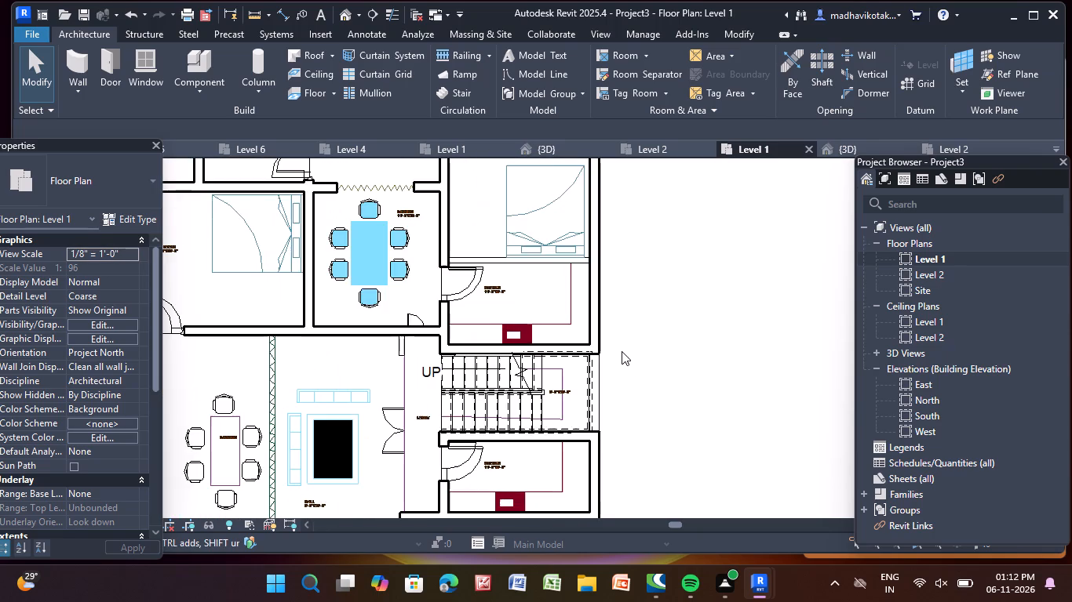
{"action": "scroll", "coordinate": [622, 351], "scroll_direction": "down", "scroll_amount": 7}
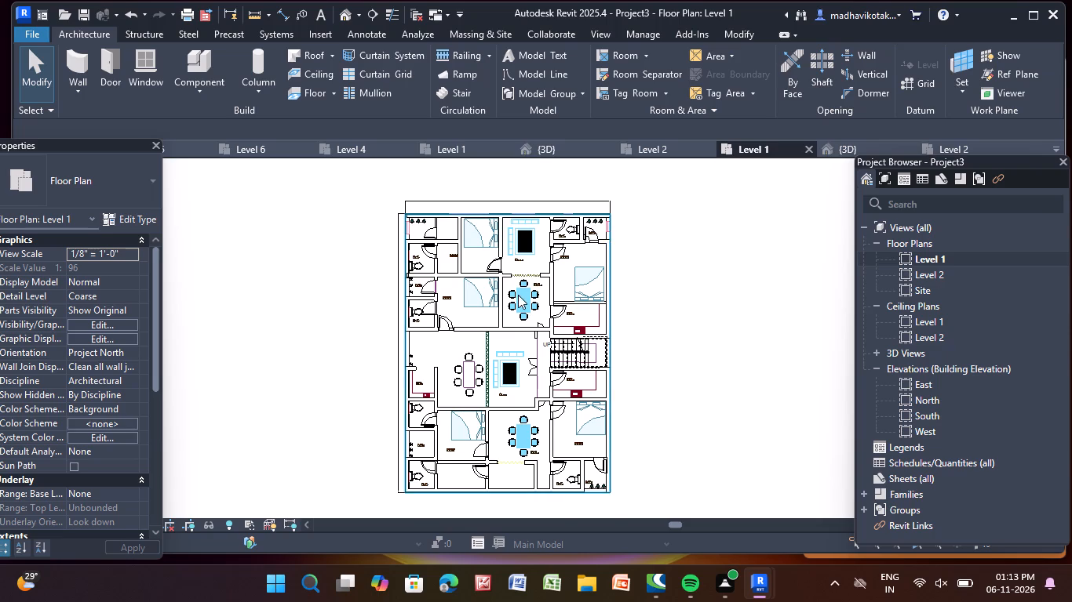
{"action": "scroll", "coordinate": [510, 285], "scroll_direction": "up", "scroll_amount": 2}
{"action": "left_click", "coordinate": [348, 9]}
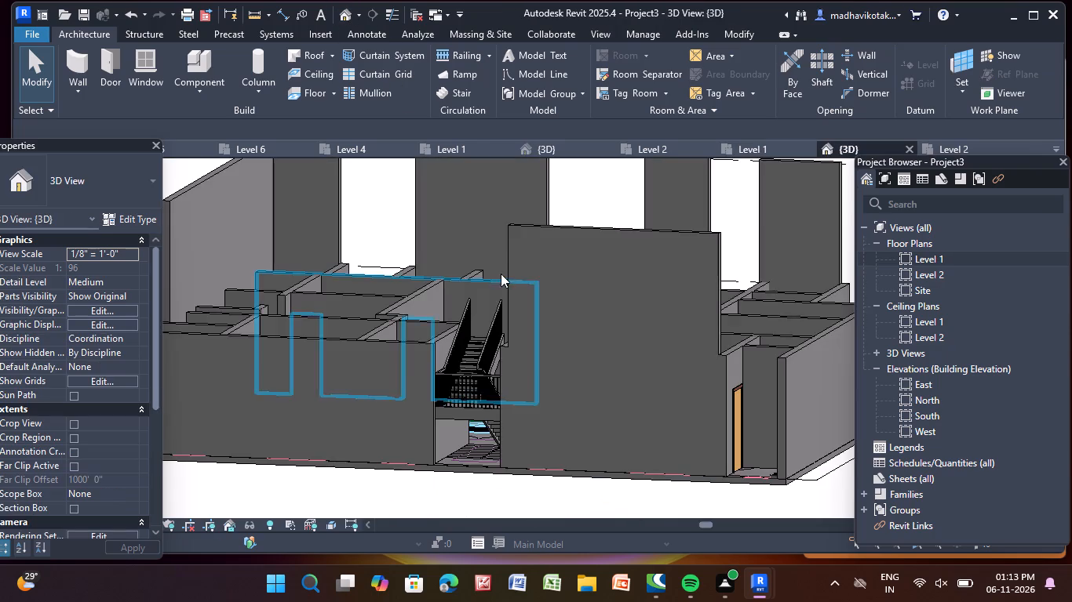
{"action": "scroll", "coordinate": [502, 258], "scroll_direction": "down", "scroll_amount": 5}
{"action": "middle_click_drag", "start_coordinate": [502, 259], "coordinate": [496, 351]}
{"action": "scroll", "coordinate": [398, 328], "scroll_direction": "up", "scroll_amount": 3}
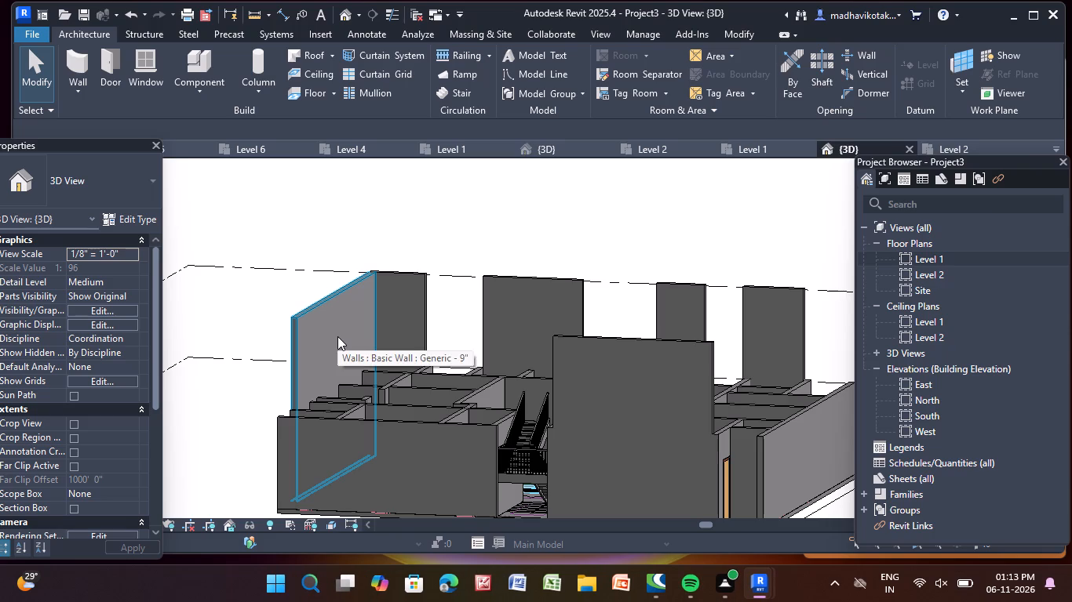
{"action": "left_click", "coordinate": [337, 336]}
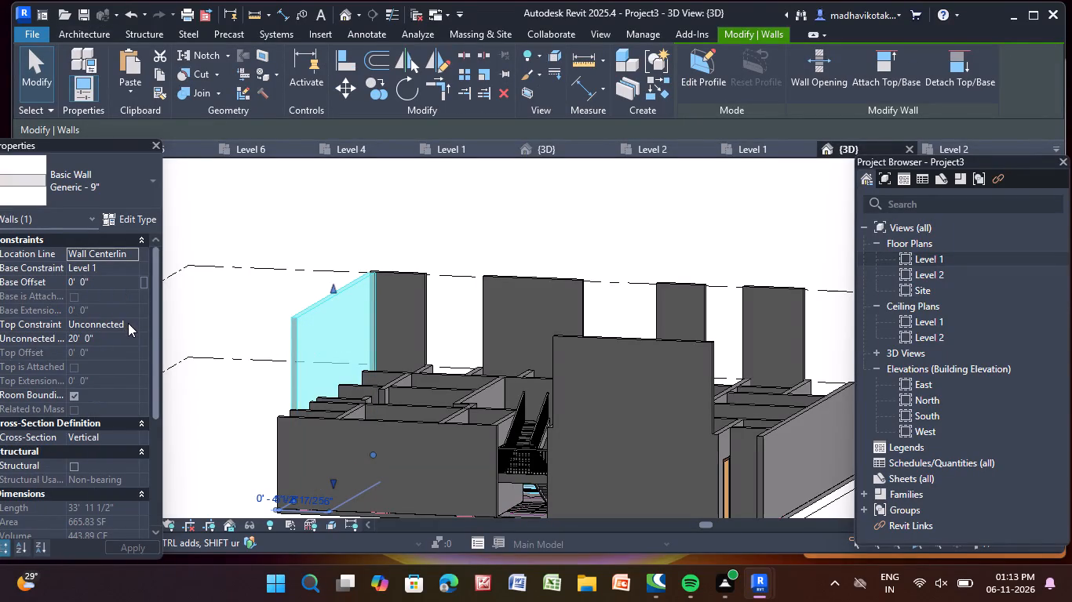
{"action": "left_click", "coordinate": [128, 323]}
{"action": "left_click", "coordinate": [132, 364]}
{"action": "left_click", "coordinate": [297, 240]}
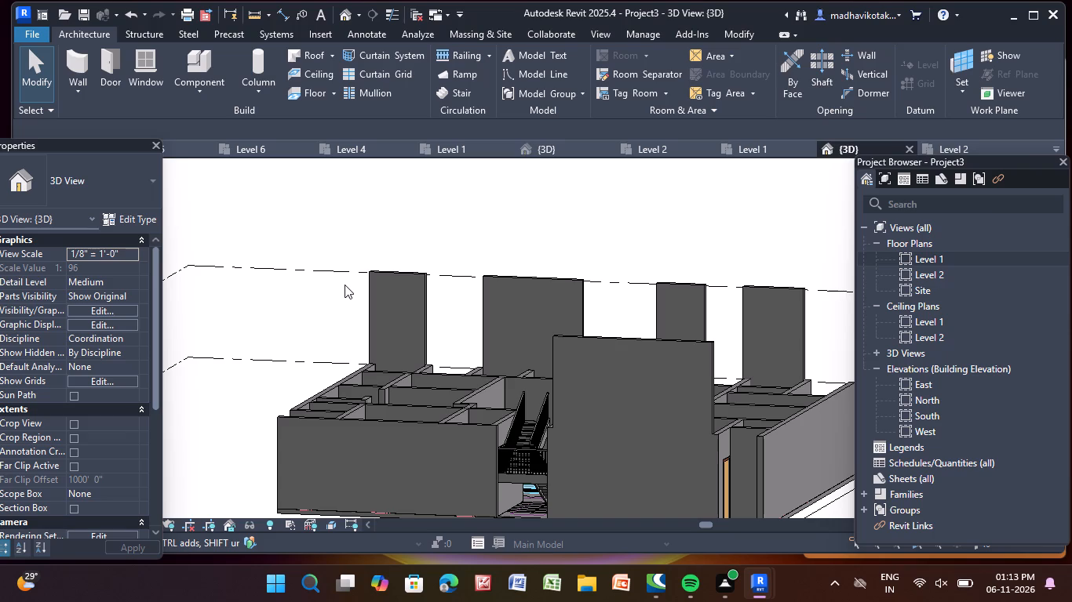
Set the top constraint to Up to level: Level 2 for the two tall far-side 9" wall segments nearest that end wall.
{"action": "left_click", "coordinate": [409, 309]}
{"action": "left_click", "coordinate": [129, 323]}
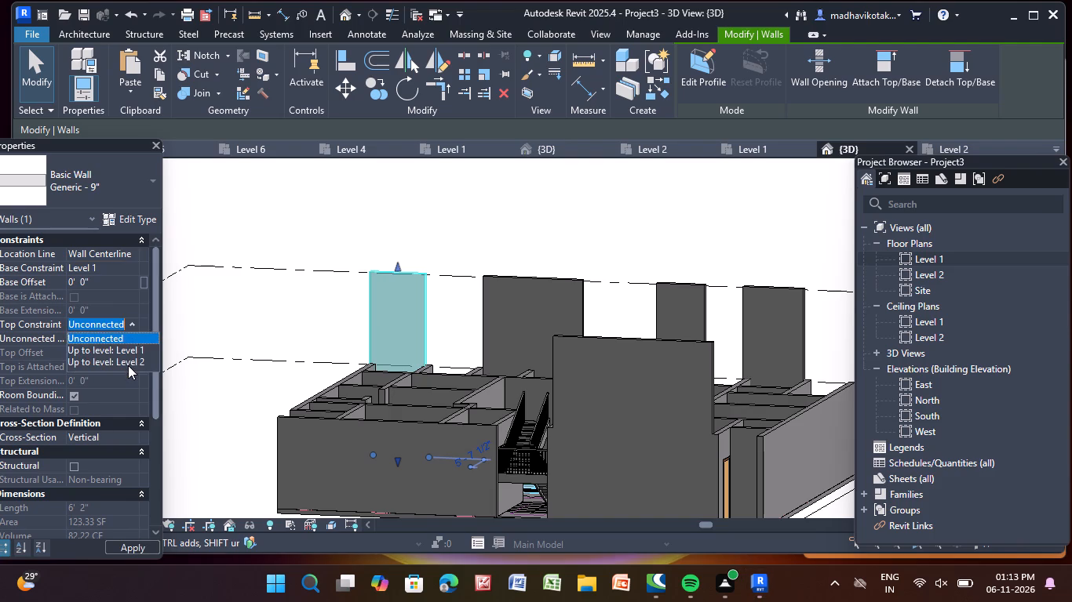
{"action": "left_click", "coordinate": [128, 364]}
{"action": "left_click", "coordinate": [283, 239]}
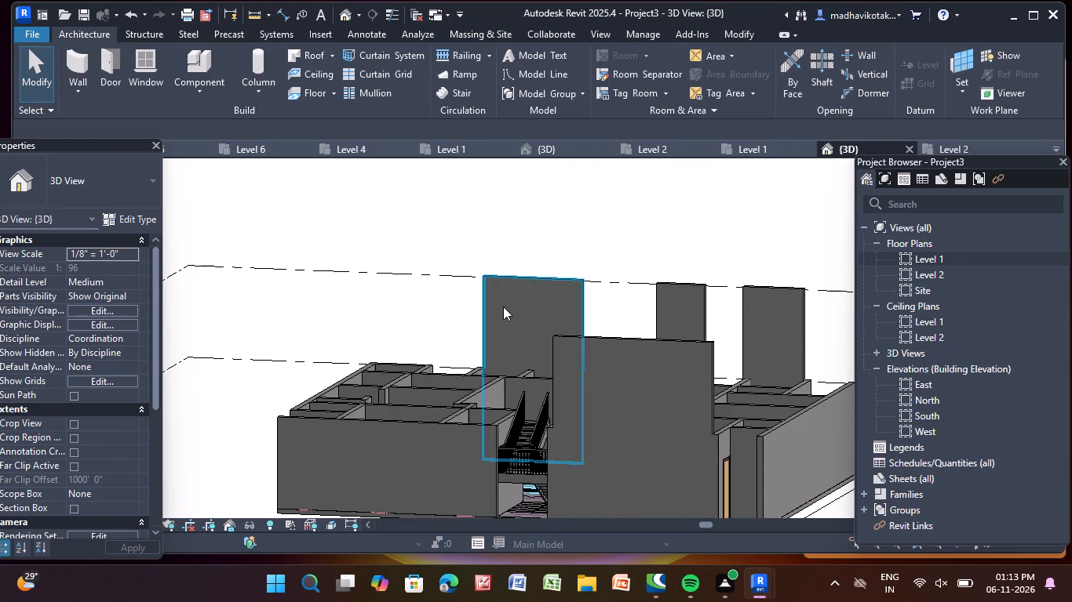
{"action": "left_click", "coordinate": [503, 306]}
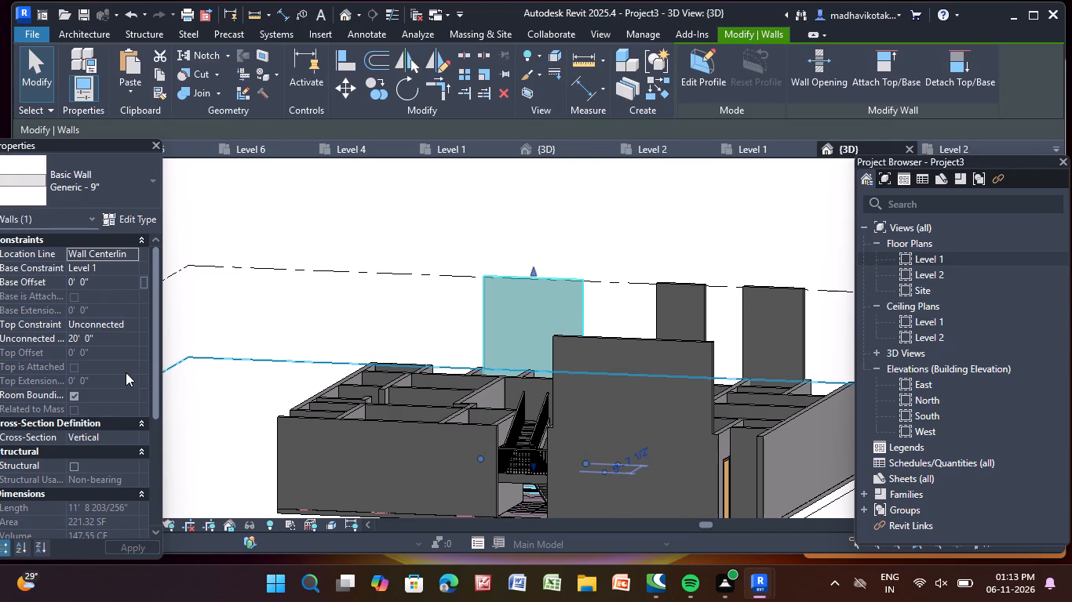
{"action": "left_click", "coordinate": [137, 323]}
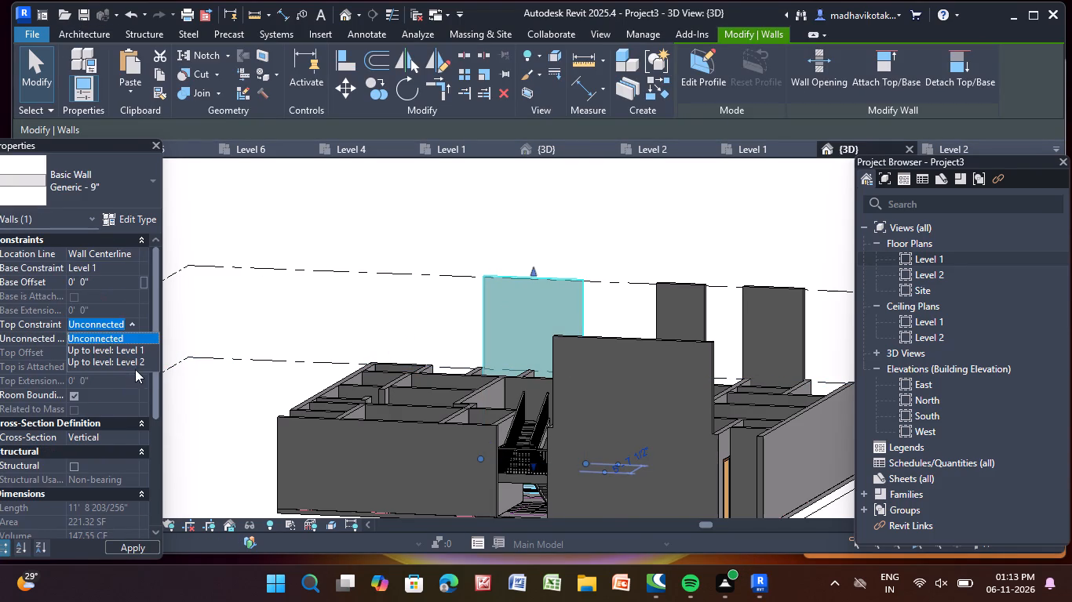
{"action": "left_click", "coordinate": [140, 364]}
{"action": "left_click", "coordinate": [574, 208]}
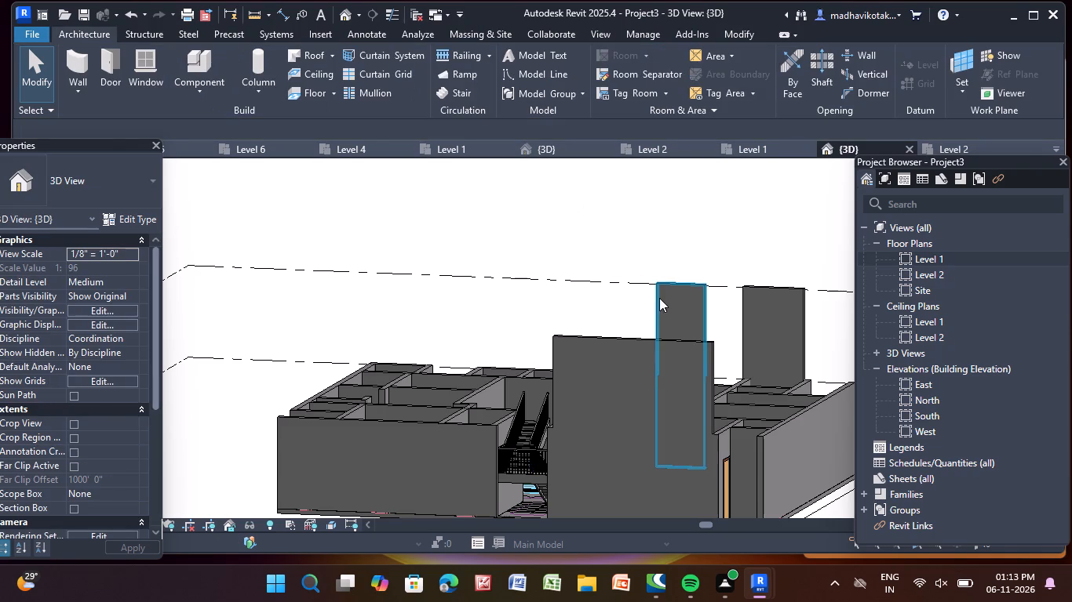
Set the top constraint to Up to level: Level 2 for the remaining two tall 9" wall segments along the far side.
{"action": "left_click", "coordinate": [659, 298]}
{"action": "left_click", "coordinate": [132, 324]}
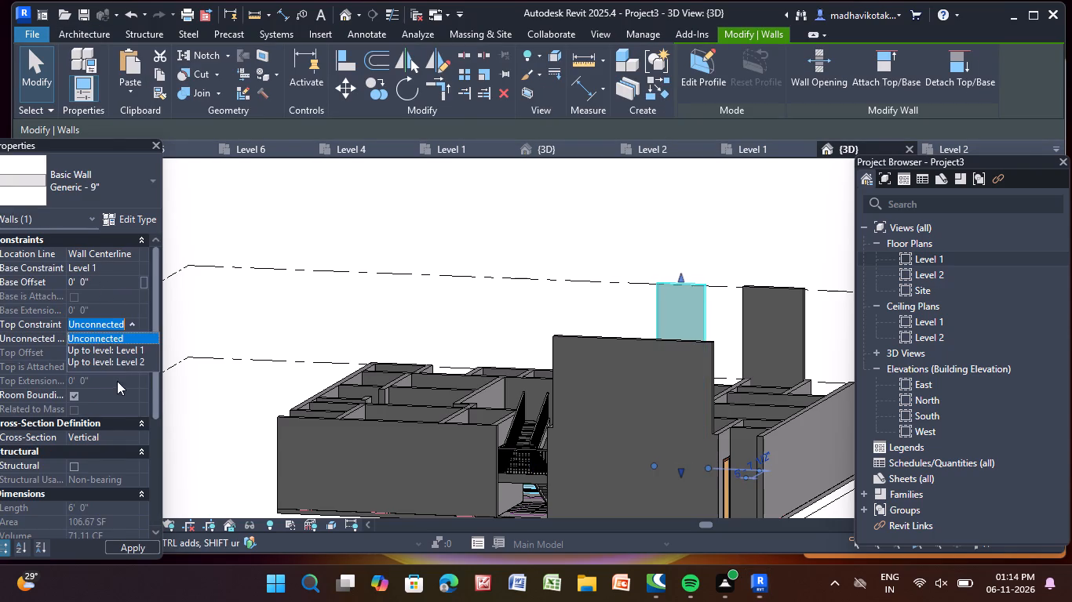
{"action": "left_click", "coordinate": [128, 362]}
{"action": "left_click", "coordinate": [403, 264]}
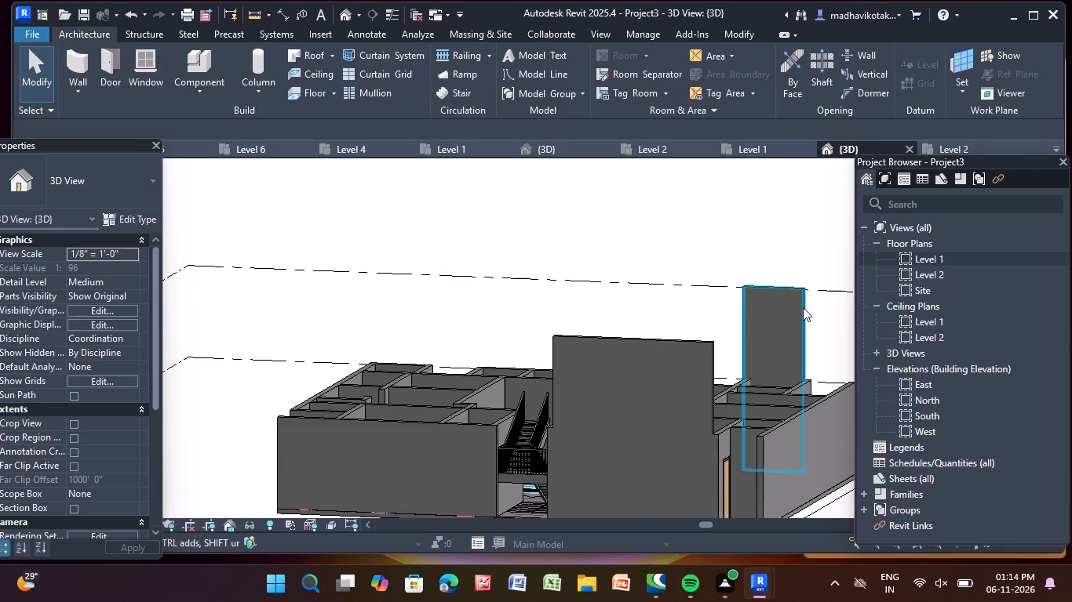
{"action": "left_click", "coordinate": [803, 306]}
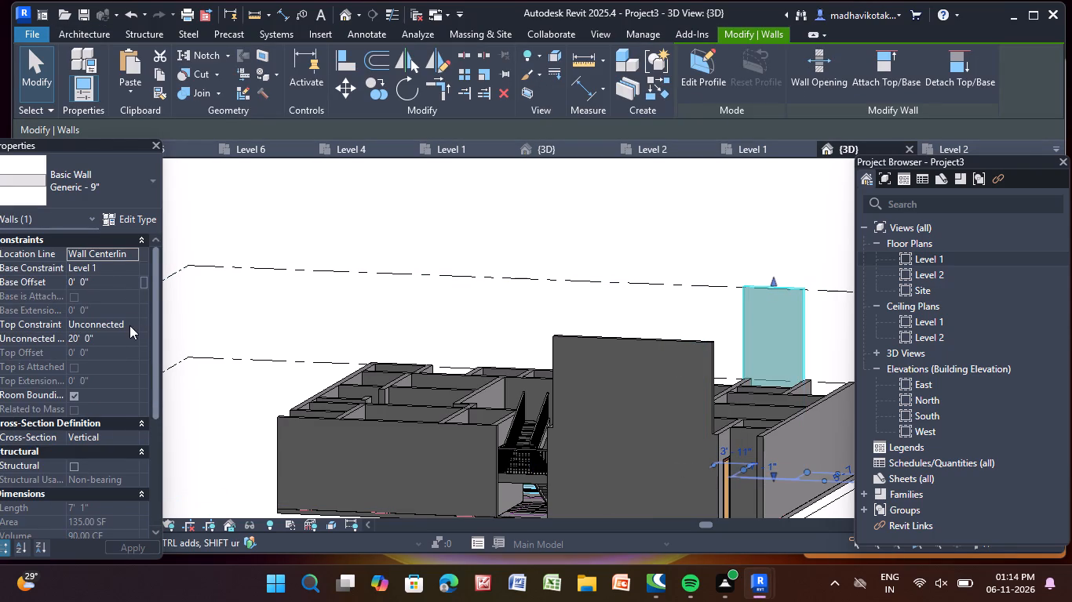
{"action": "left_click", "coordinate": [129, 325]}
{"action": "left_click", "coordinate": [126, 360]}
{"action": "left_click", "coordinate": [359, 260]}
Set the top constraint to Up to level: Level 2 for the tall near-side 9" wall beside the staircase opening.
{"action": "scroll", "coordinate": [359, 253], "scroll_direction": "down", "scroll_amount": 2}
{"action": "middle_click_drag", "start_coordinate": [359, 253], "coordinate": [284, 146]}
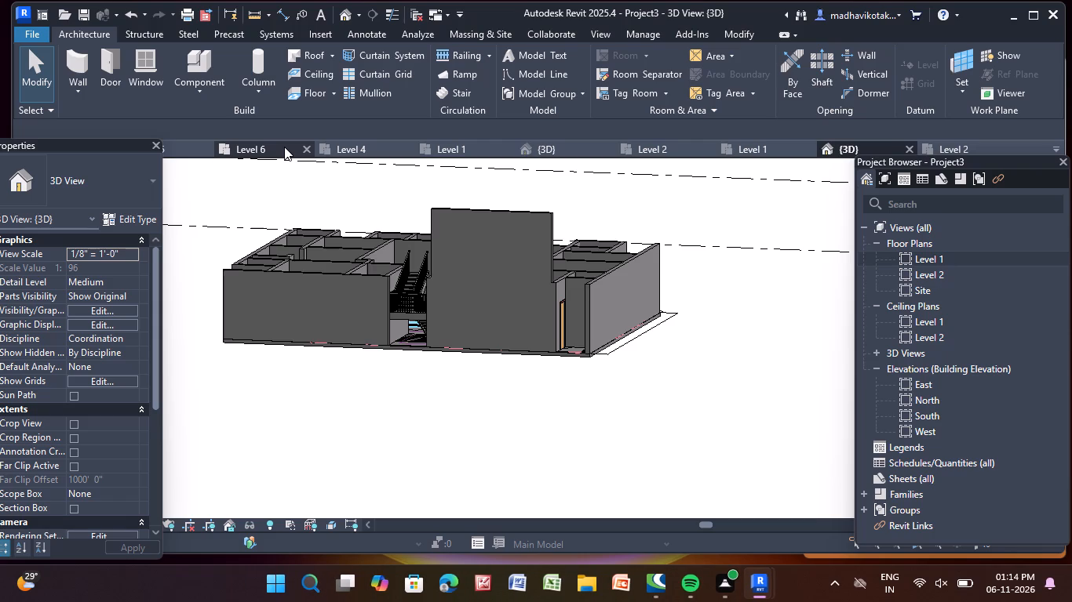
{"action": "scroll", "coordinate": [284, 147], "scroll_direction": "up", "scroll_amount": 1}
{"action": "scroll", "coordinate": [444, 277], "scroll_direction": "up", "scroll_amount": 2}
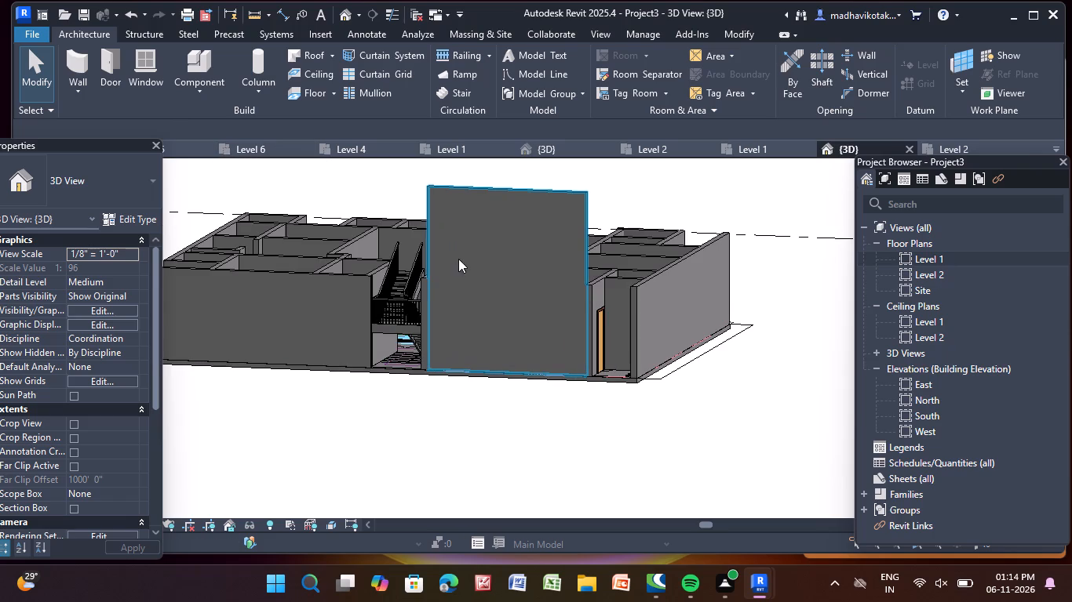
{"action": "left_click", "coordinate": [457, 226]}
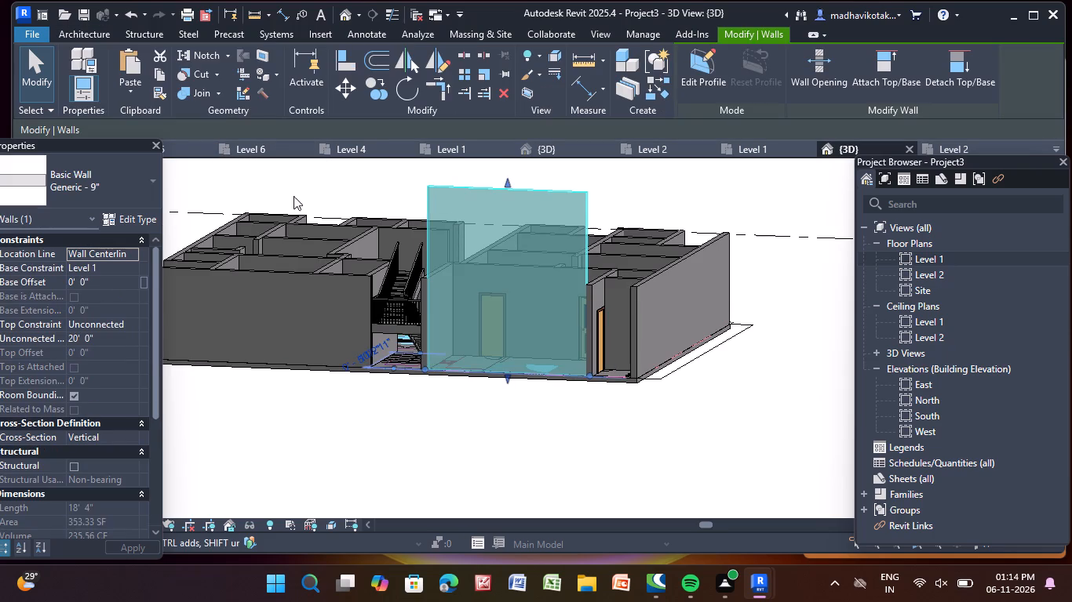
{"action": "left_click", "coordinate": [129, 325]}
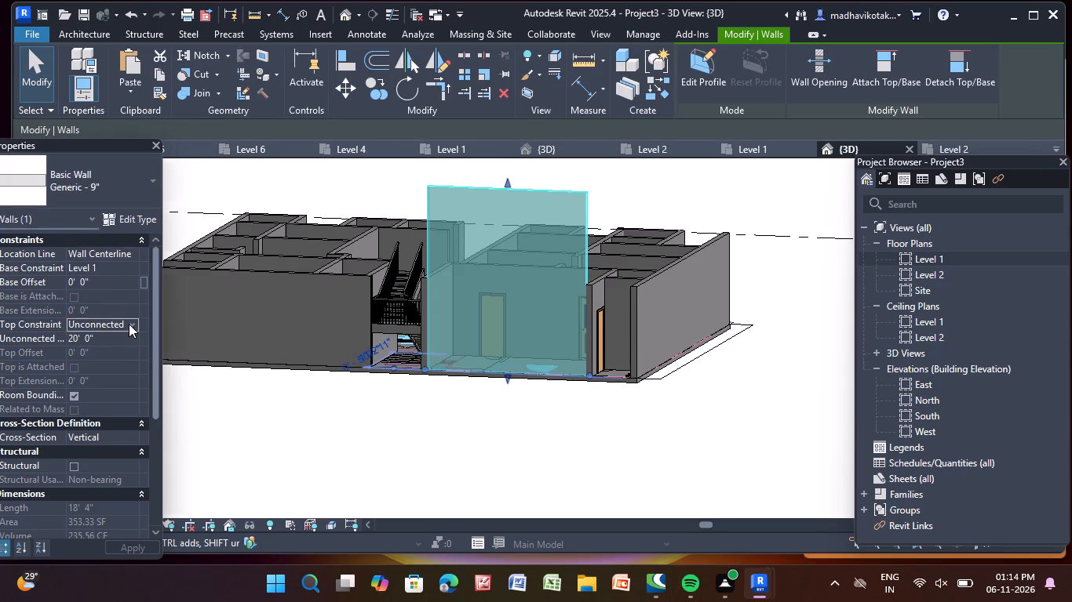
{"action": "left_click", "coordinate": [137, 365]}
{"action": "left_click", "coordinate": [291, 416]}
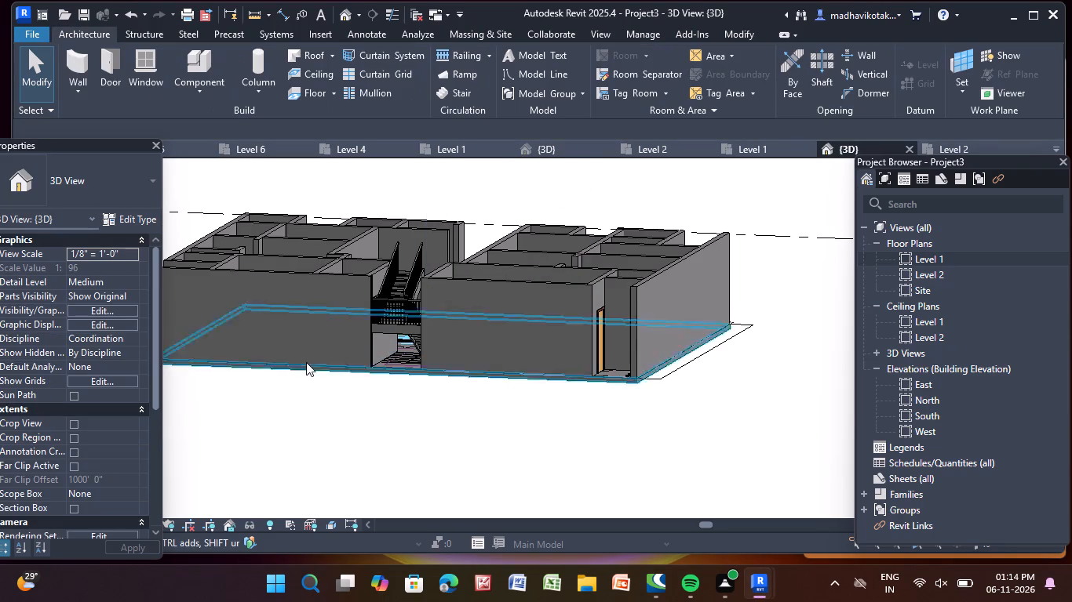
Check the end wall's top constraint and inspect the exterior walls around the building for missing or overly tall segments.
{"action": "scroll", "coordinate": [719, 318], "scroll_direction": "up", "scroll_amount": 2}
{"action": "left_click", "coordinate": [675, 307]}
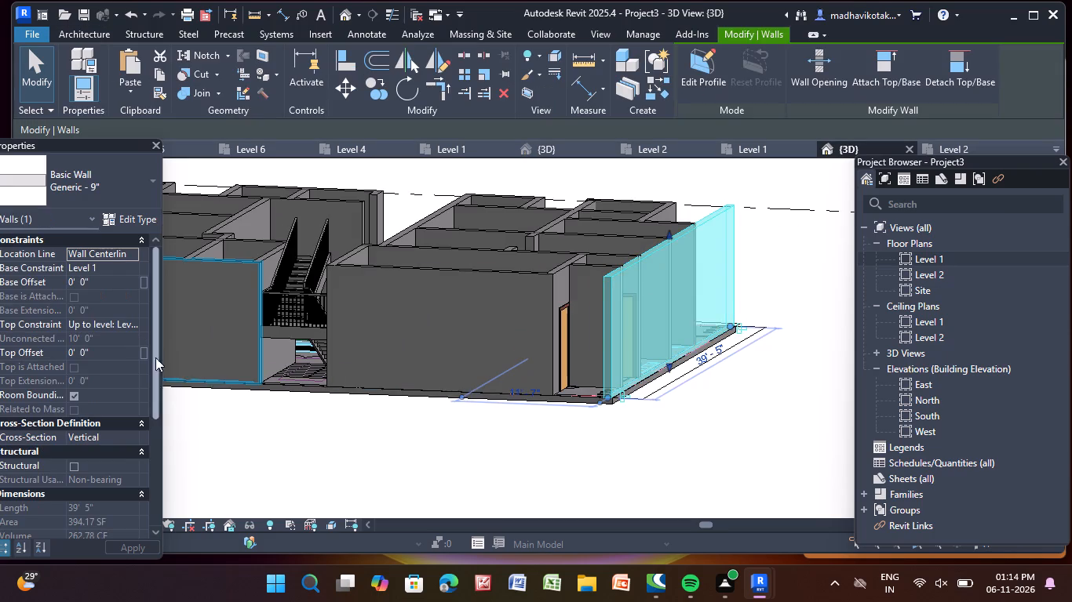
{"action": "left_click", "coordinate": [269, 433]}
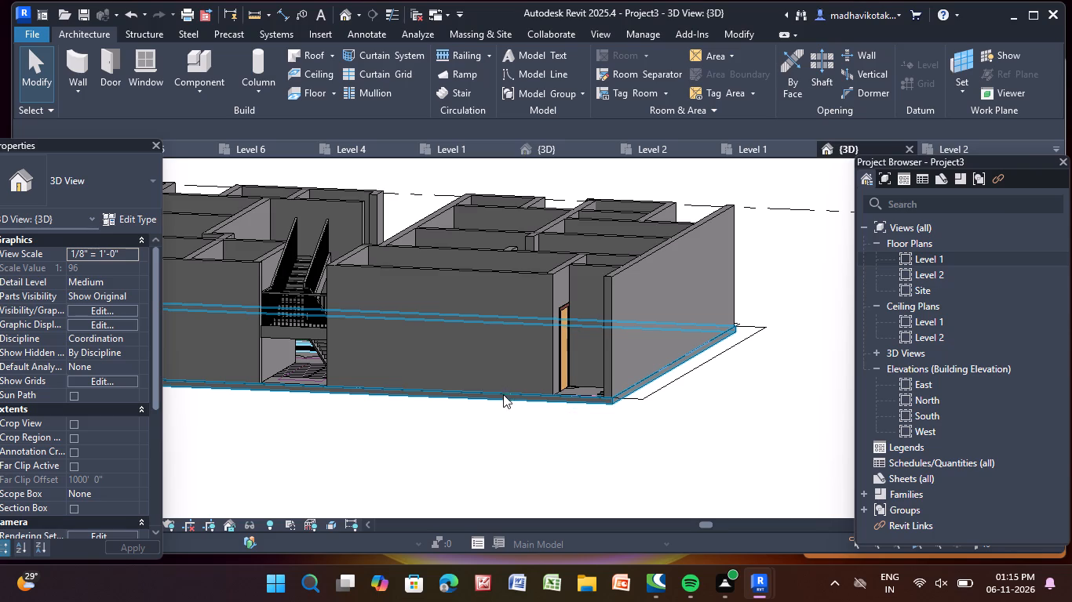
{"action": "middle_click_drag", "start_coordinate": [500, 406], "coordinate": [529, 409], "text": "shift"}
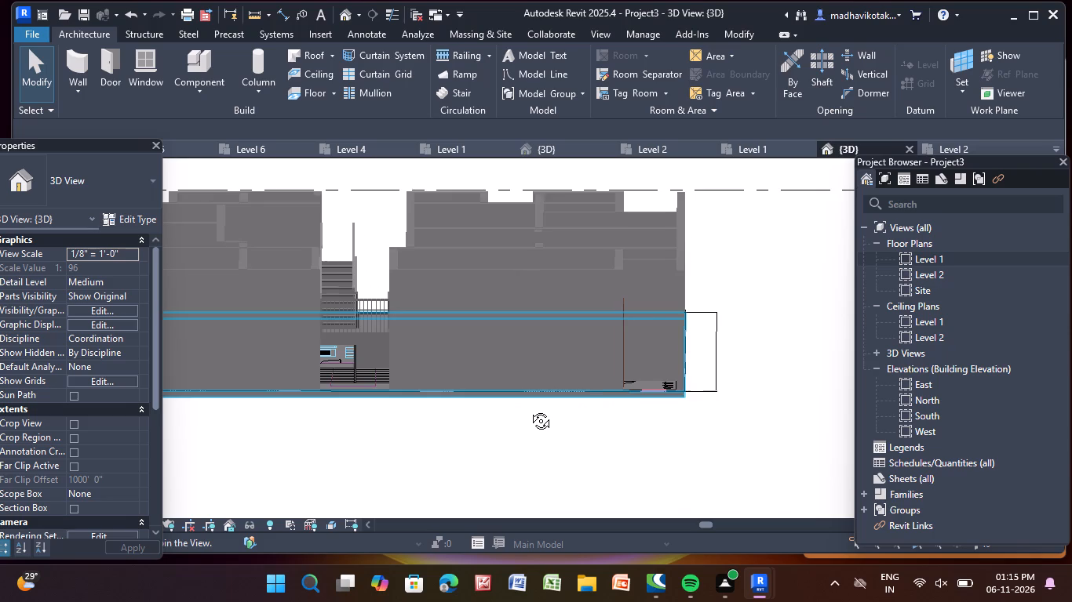
{"action": "middle_click_drag", "start_coordinate": [529, 409], "coordinate": [524, 404], "text": "shift"}
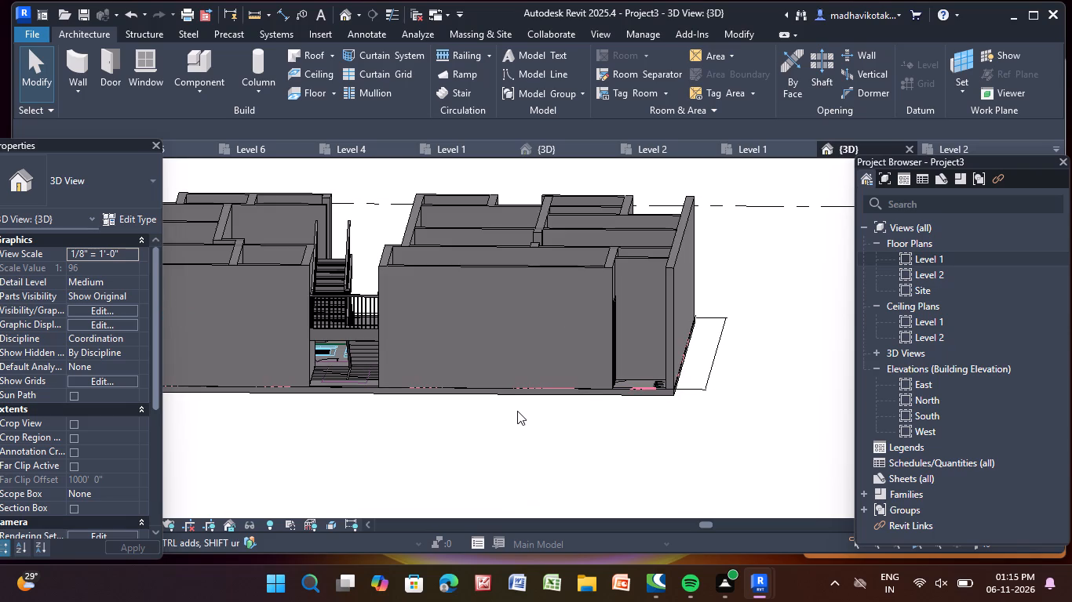
{"action": "scroll", "coordinate": [514, 410], "scroll_direction": "down", "scroll_amount": 2}
{"action": "scroll", "coordinate": [322, 433], "scroll_direction": "down", "scroll_amount": 2}
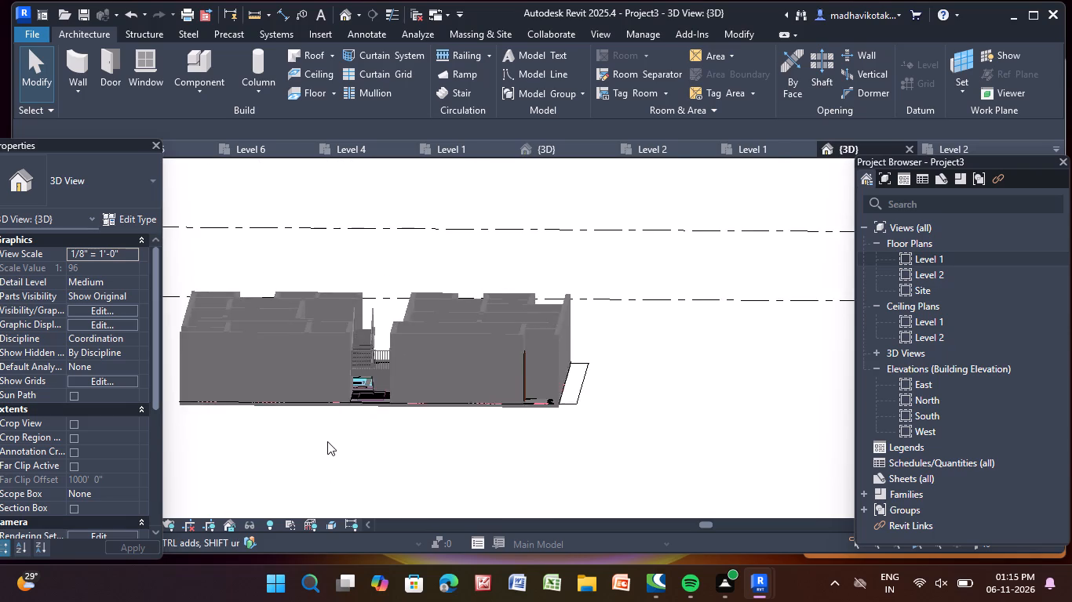
{"action": "middle_click_drag", "start_coordinate": [327, 441], "coordinate": [440, 475]}
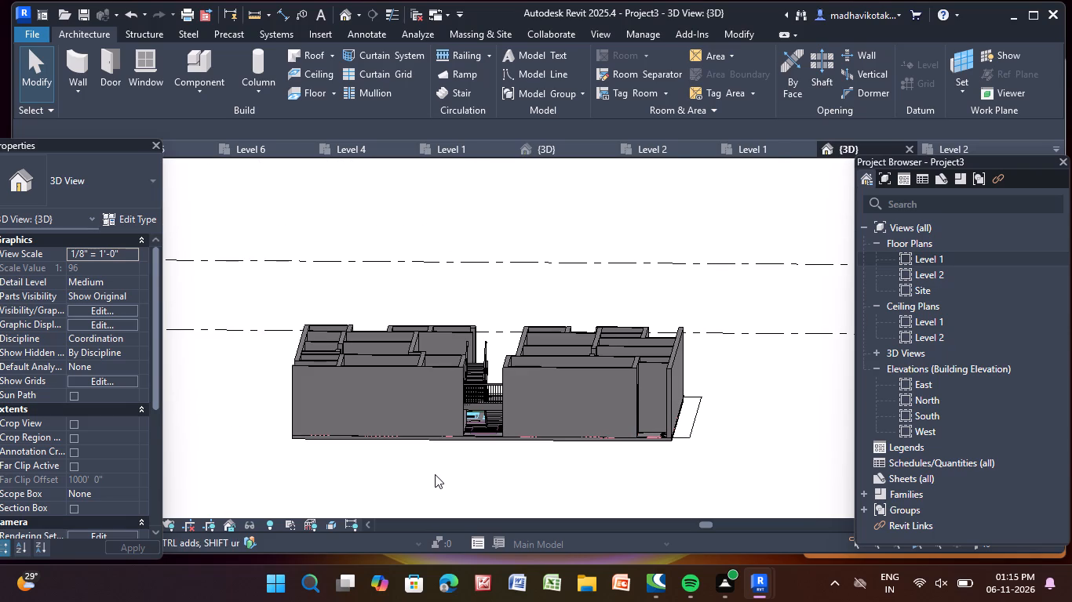
{"action": "scroll", "coordinate": [461, 446], "scroll_direction": "up", "scroll_amount": 7}
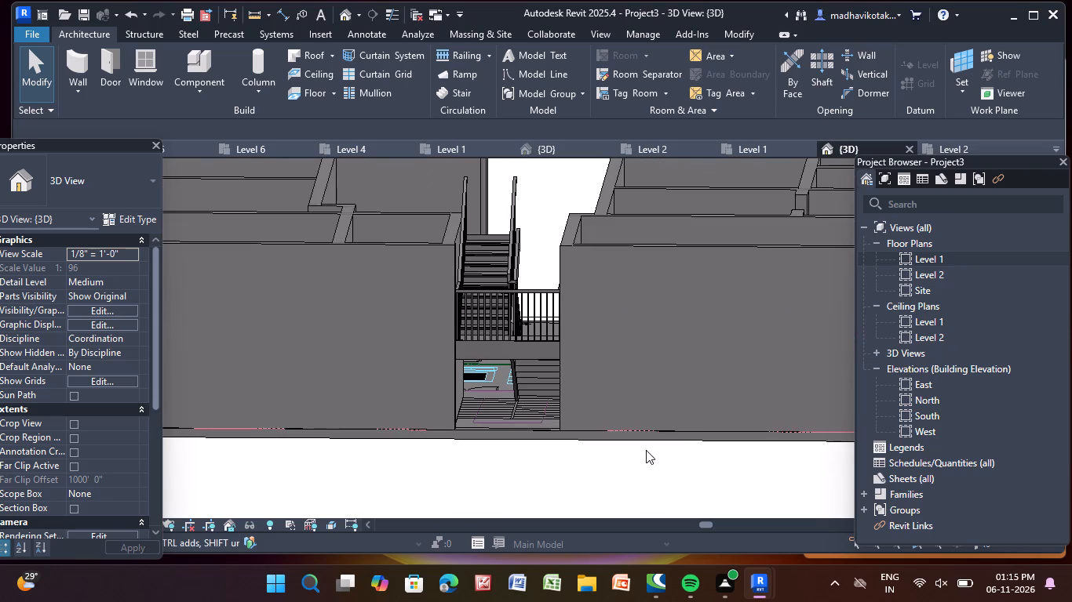
{"action": "middle_click_drag", "start_coordinate": [646, 450], "coordinate": [299, 476]}
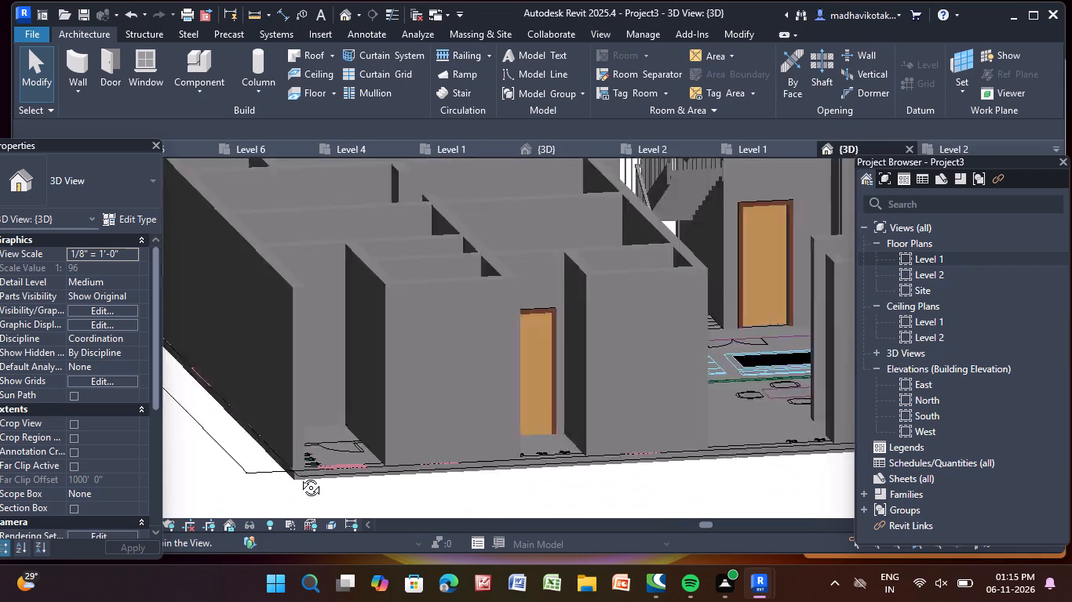
{"action": "middle_click_drag", "start_coordinate": [299, 476], "coordinate": [303, 451]}
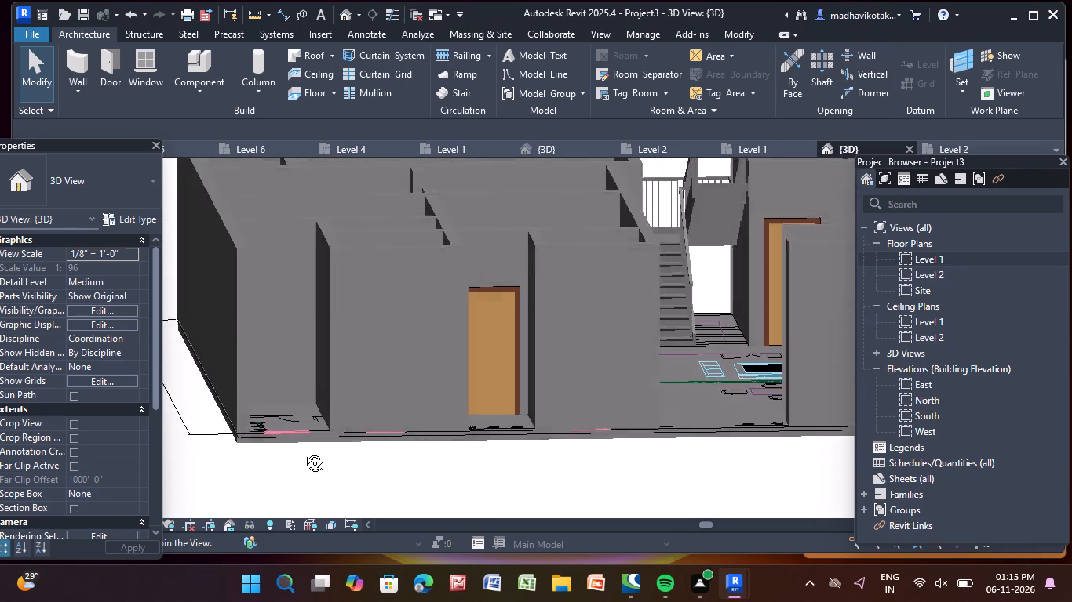
{"action": "middle_click_drag", "start_coordinate": [303, 451], "coordinate": [289, 450]}
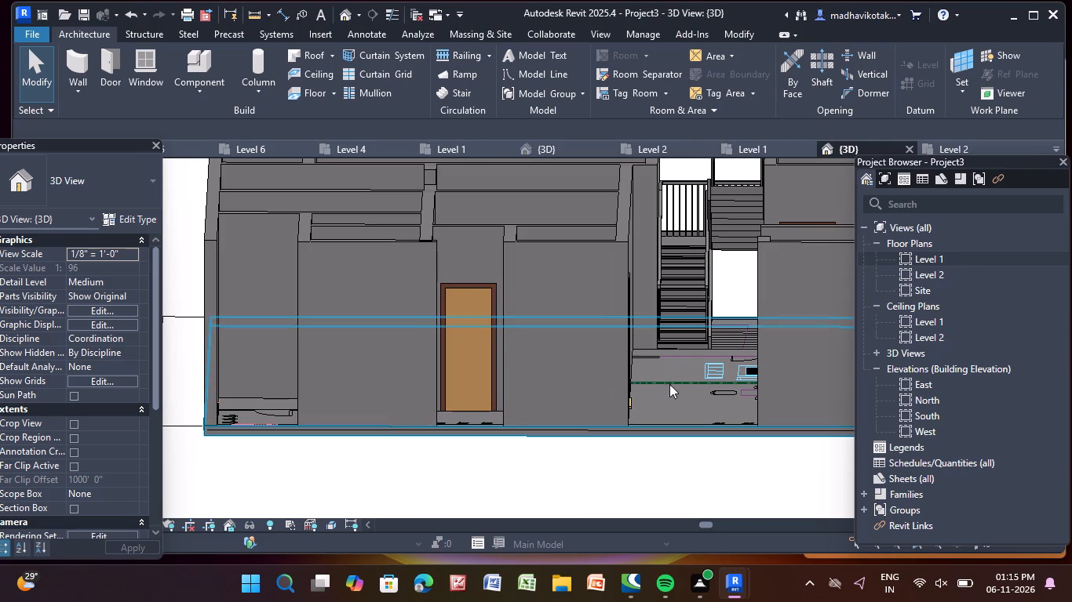
In the Level 1 floor plan, draw a 9" exterior wall about 7' 7" long beside the dining area, from the toilet wall to the kitchen wall.
{"action": "triple_click", "coordinate": [957, 261]}
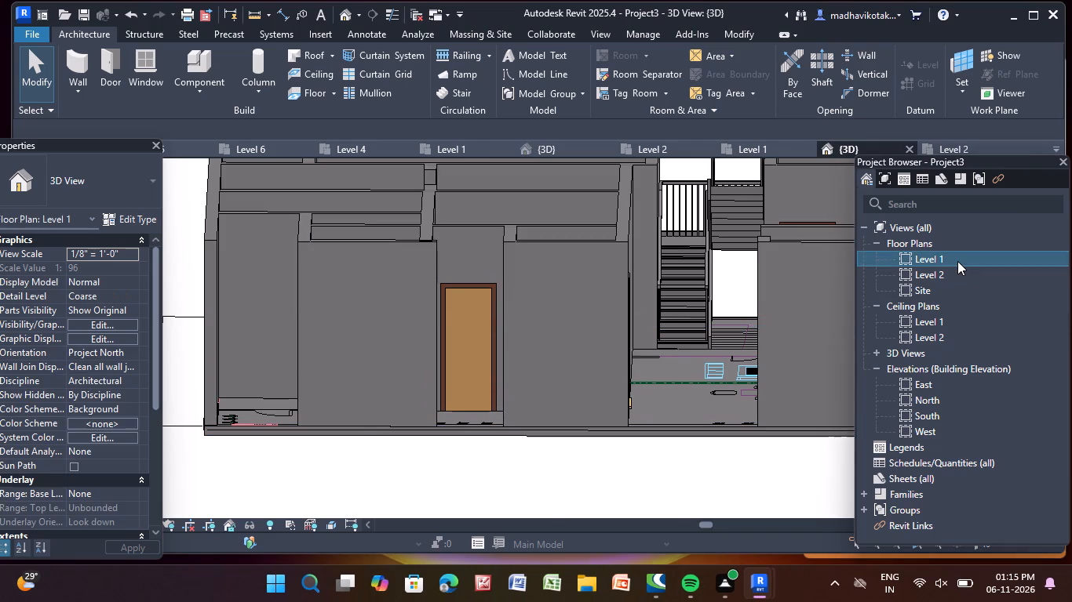
{"action": "scroll", "coordinate": [655, 313], "scroll_direction": "down", "scroll_amount": 5}
{"action": "scroll", "coordinate": [571, 343], "scroll_direction": "up", "scroll_amount": 5}
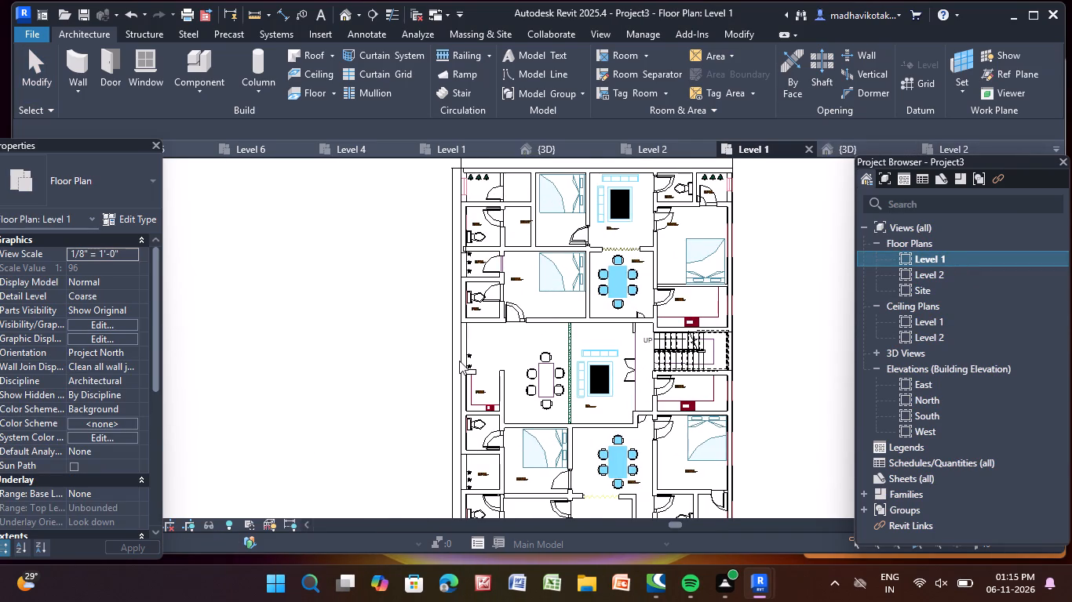
{"action": "scroll", "coordinate": [460, 361], "scroll_direction": "up", "scroll_amount": 8}
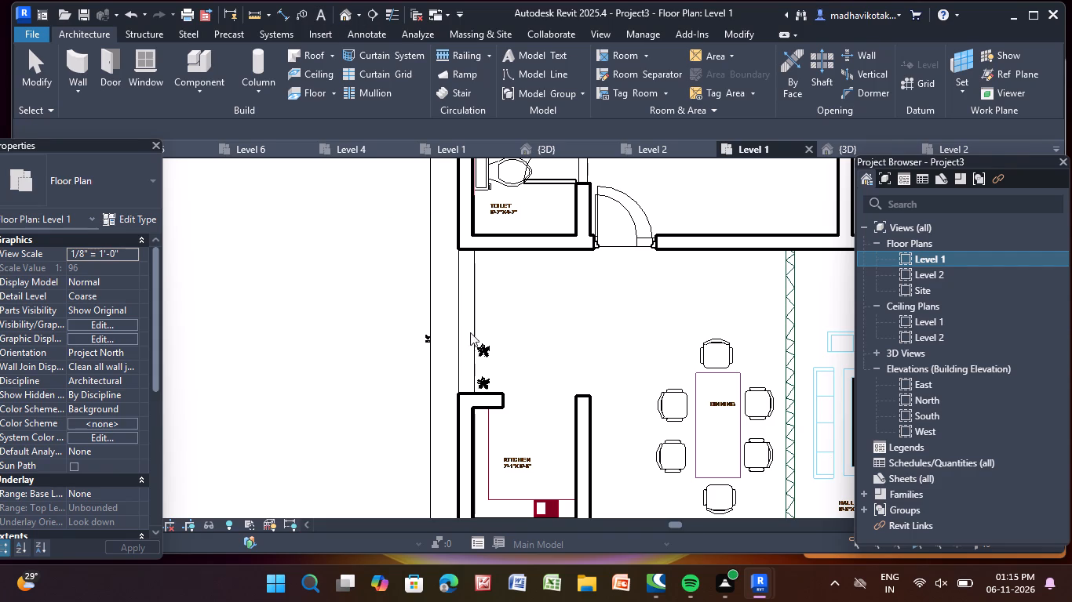
{"action": "scroll", "coordinate": [472, 337], "scroll_direction": "down", "scroll_amount": 3}
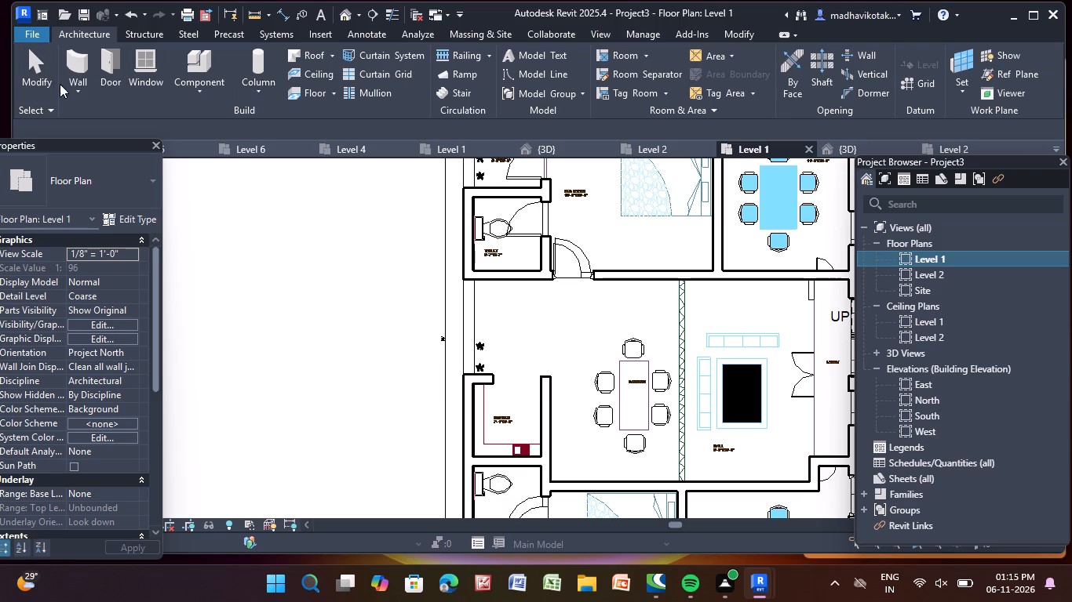
{"action": "left_click", "coordinate": [77, 55]}
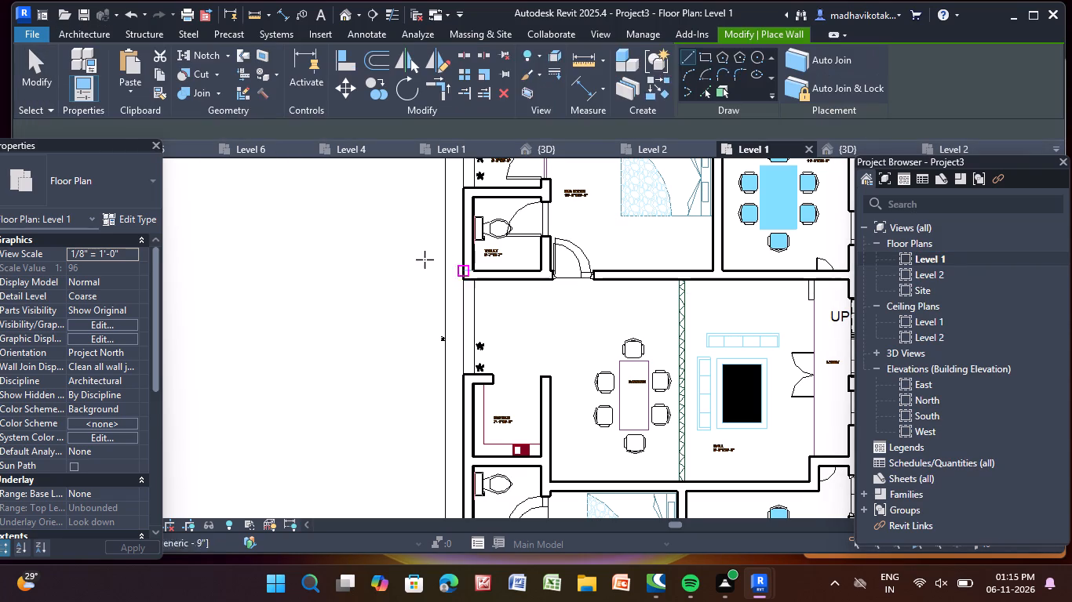
{"action": "scroll", "coordinate": [509, 300], "scroll_direction": "up", "scroll_amount": 8}
{"action": "left_click", "coordinate": [447, 265]}
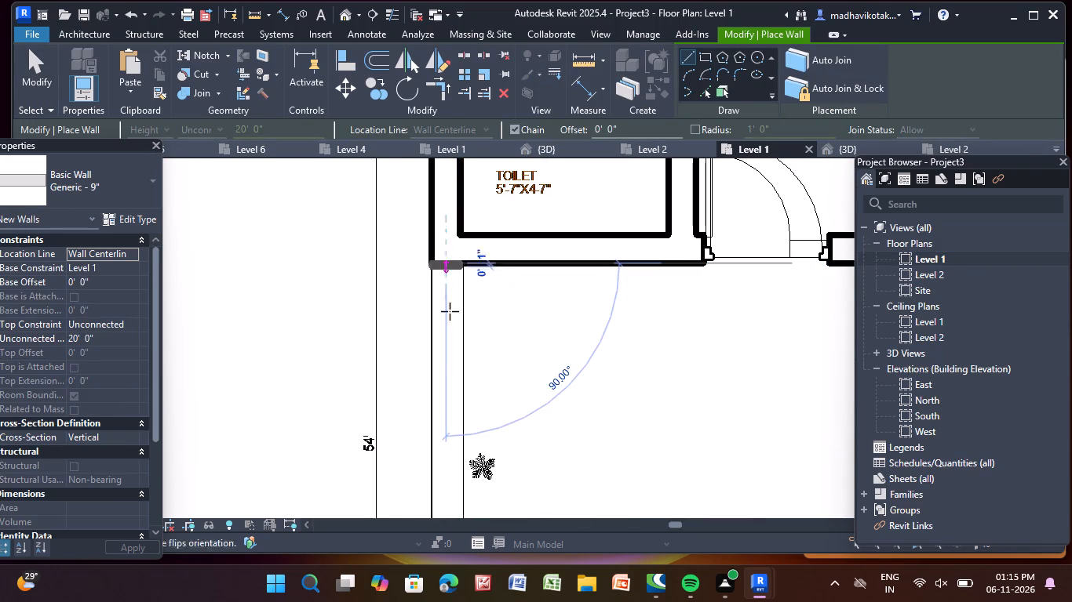
{"action": "middle_click_drag", "start_coordinate": [455, 450], "coordinate": [422, 296]}
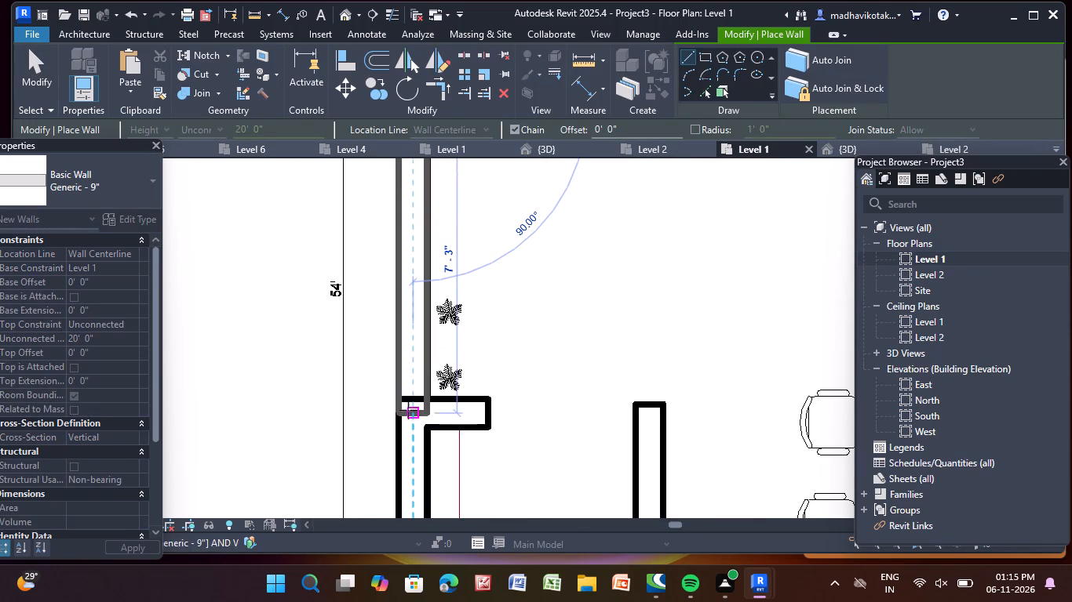
{"action": "left_click", "coordinate": [411, 401]}
{"action": "key", "text": "Escape"}
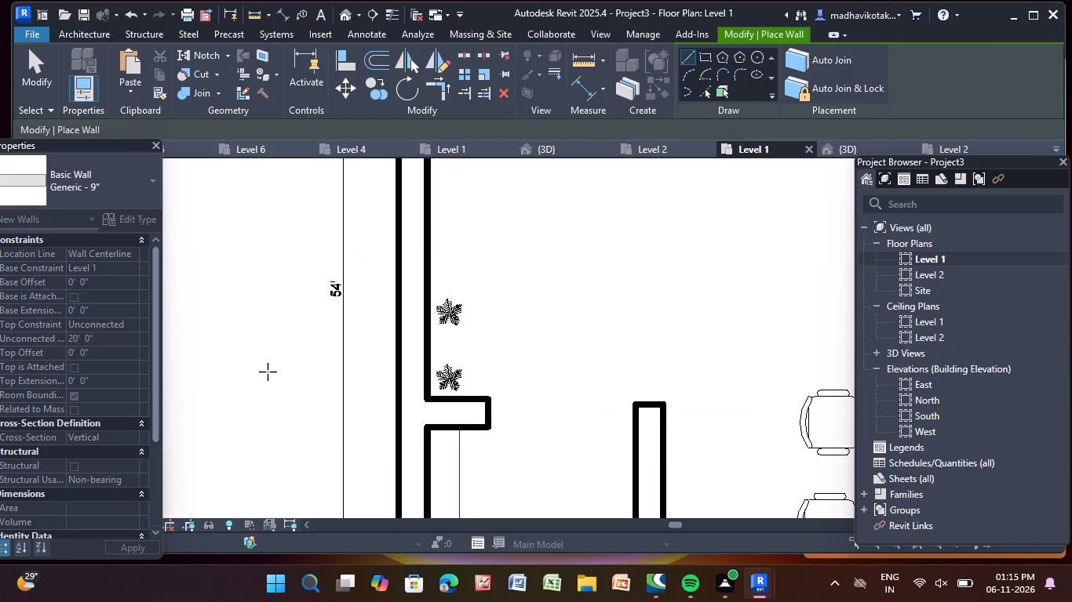
{"action": "key", "text": "Escape"}
In the 3D view, set the top constraint of the new dining-side 9" wall to Up to level: Level 2.
{"action": "scroll", "coordinate": [337, 365], "scroll_direction": "down", "scroll_amount": 5}
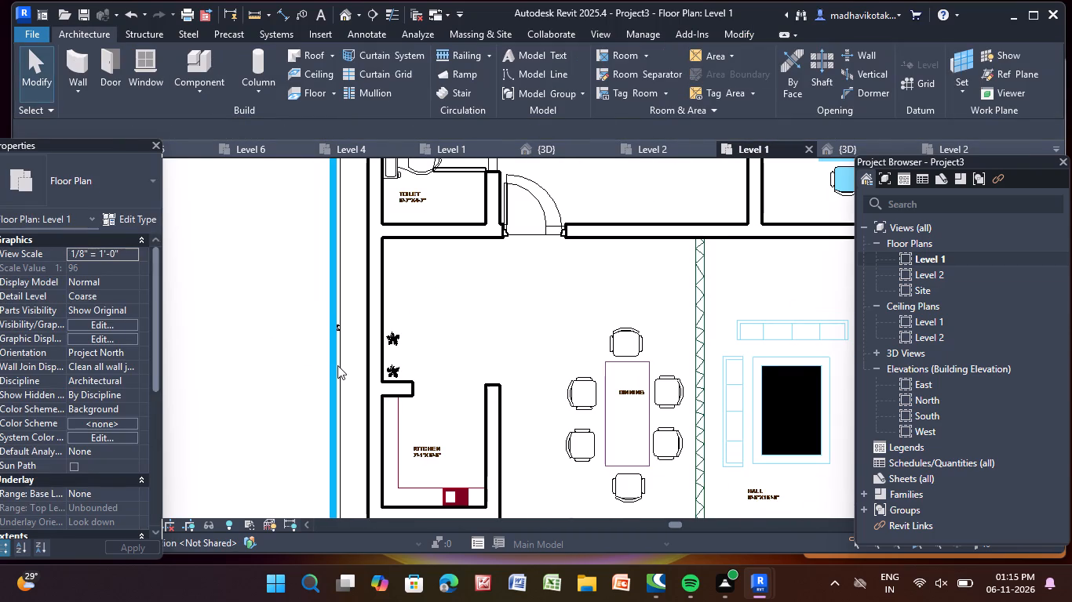
{"action": "scroll", "coordinate": [337, 365], "scroll_direction": "down", "scroll_amount": 3}
{"action": "scroll", "coordinate": [436, 377], "scroll_direction": "down", "scroll_amount": 4}
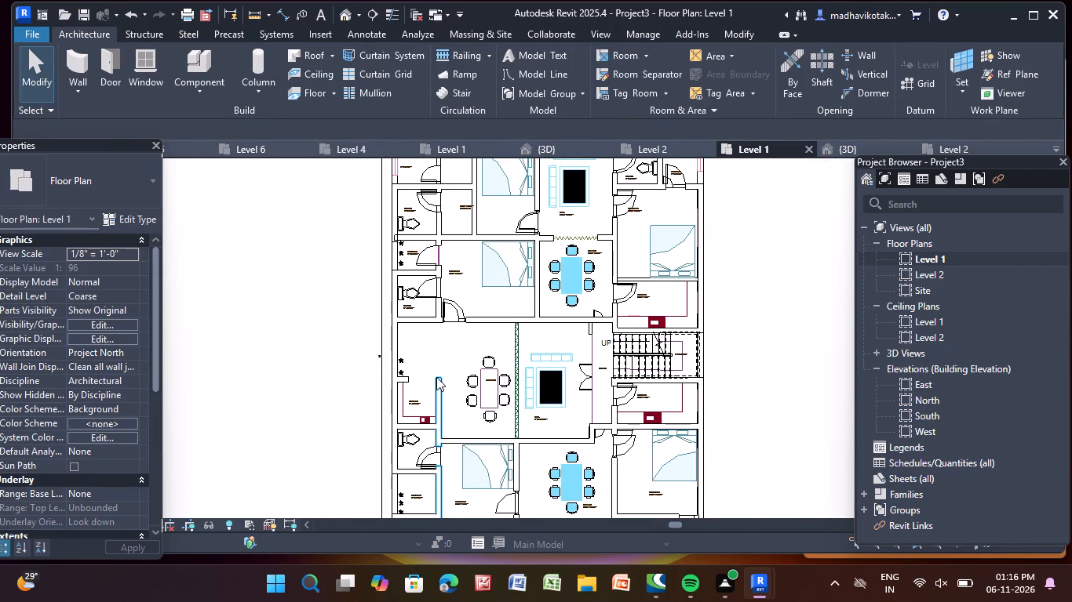
{"action": "middle_click_drag", "start_coordinate": [436, 377], "coordinate": [377, 384]}
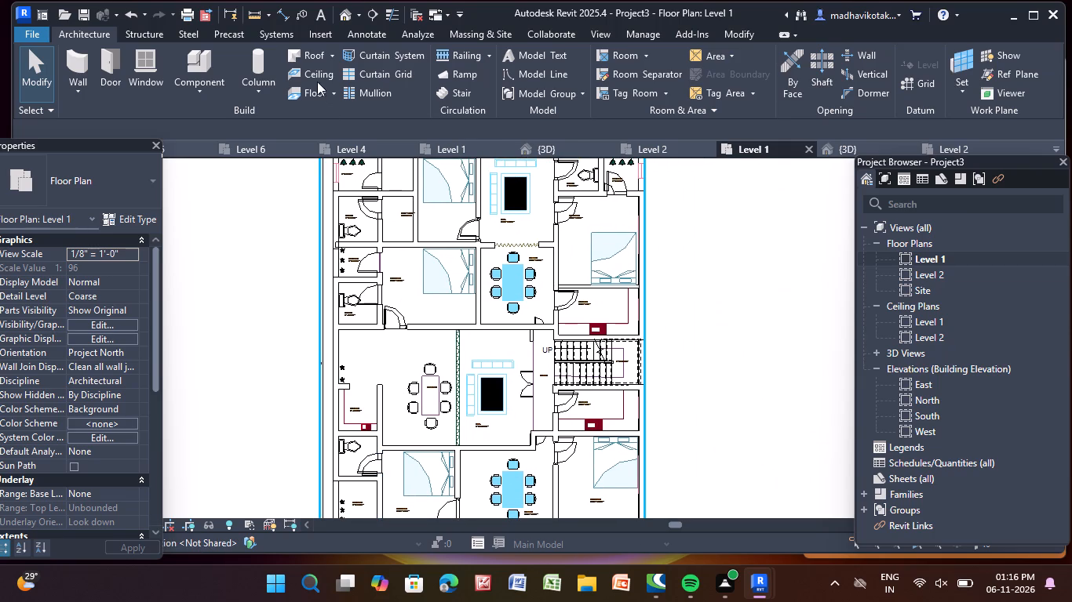
{"action": "left_click", "coordinate": [343, 16]}
{"action": "scroll", "coordinate": [562, 329], "scroll_direction": "down", "scroll_amount": 4}
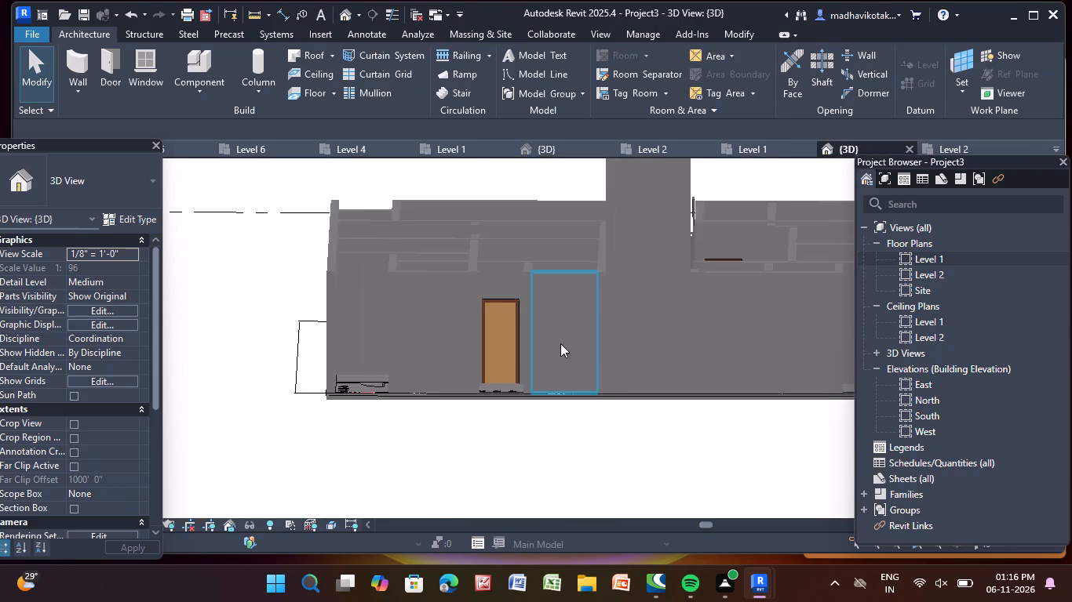
{"action": "left_click", "coordinate": [651, 213]}
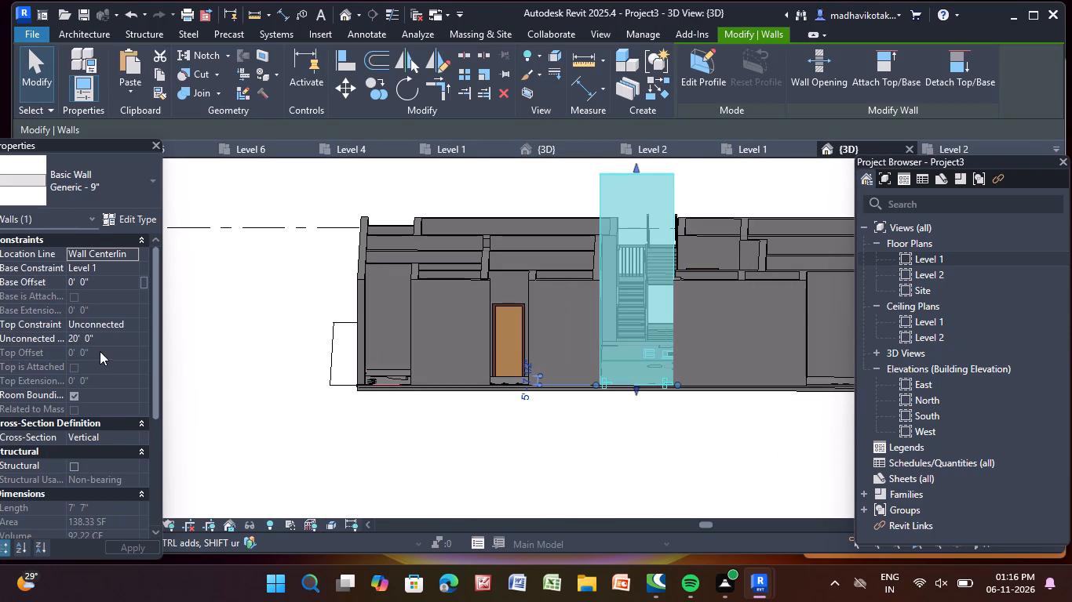
{"action": "left_click", "coordinate": [132, 328]}
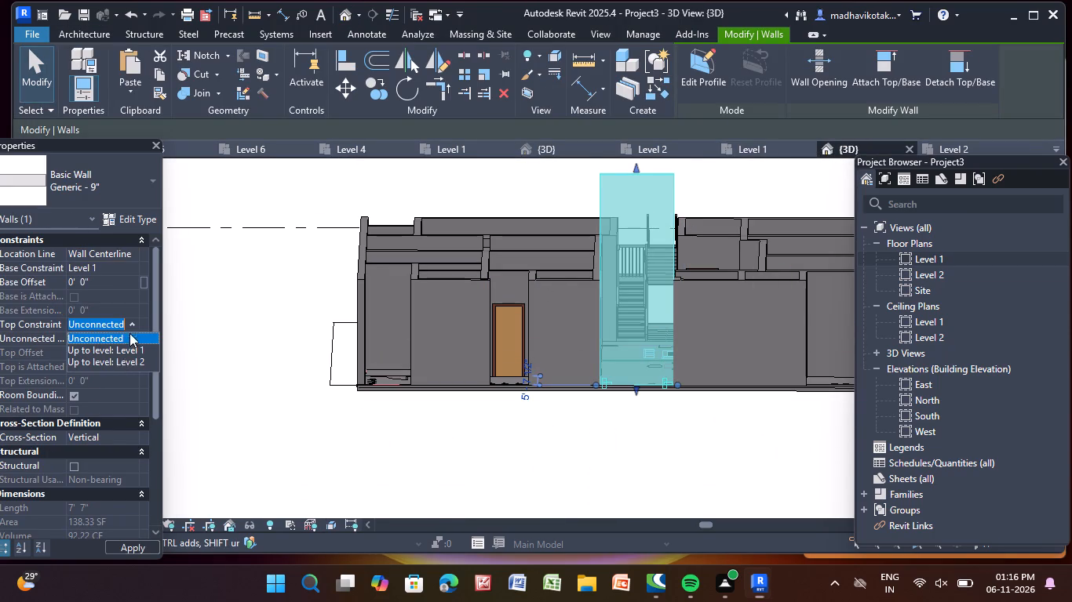
{"action": "left_click", "coordinate": [128, 366]}
{"action": "left_click", "coordinate": [214, 421]}
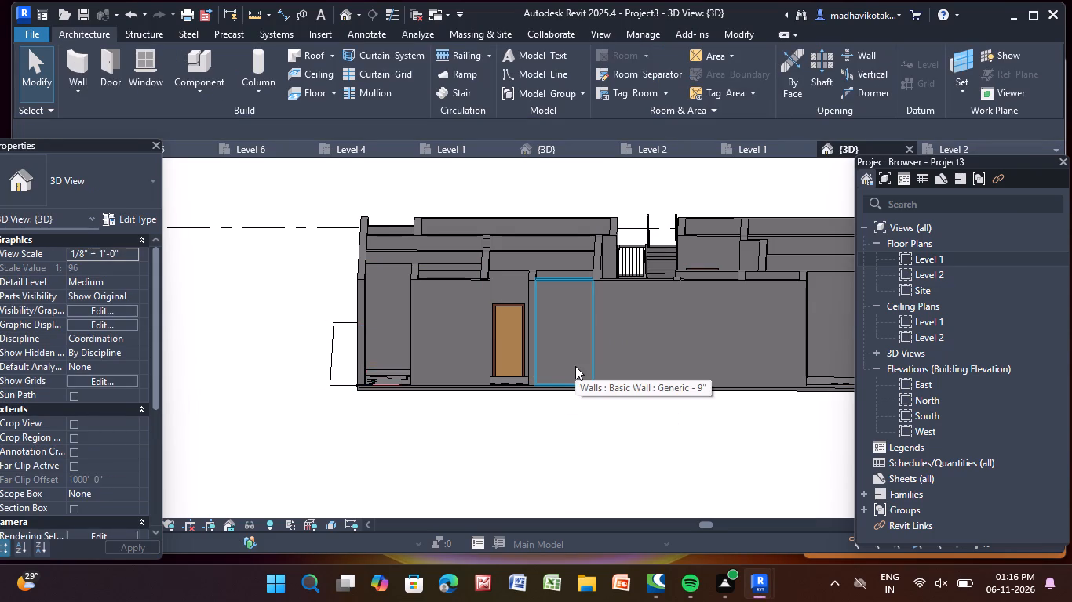
Inspect the dining-side exterior walls and balcony openings in 3D from several angles.
{"action": "middle_click_drag", "start_coordinate": [574, 369], "coordinate": [601, 383]}
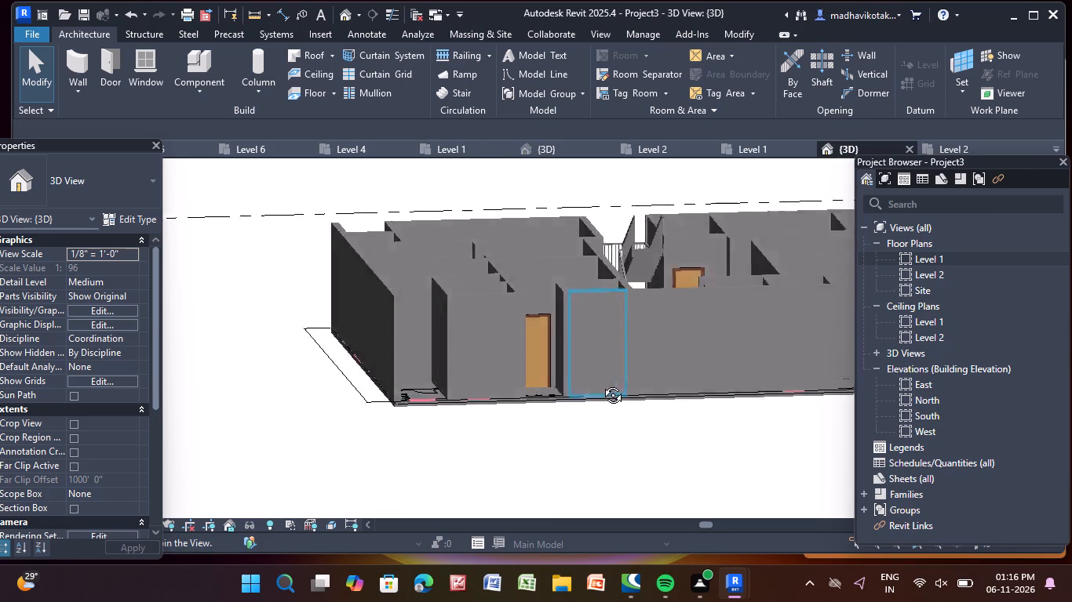
{"action": "middle_click_drag", "start_coordinate": [601, 383], "coordinate": [564, 404]}
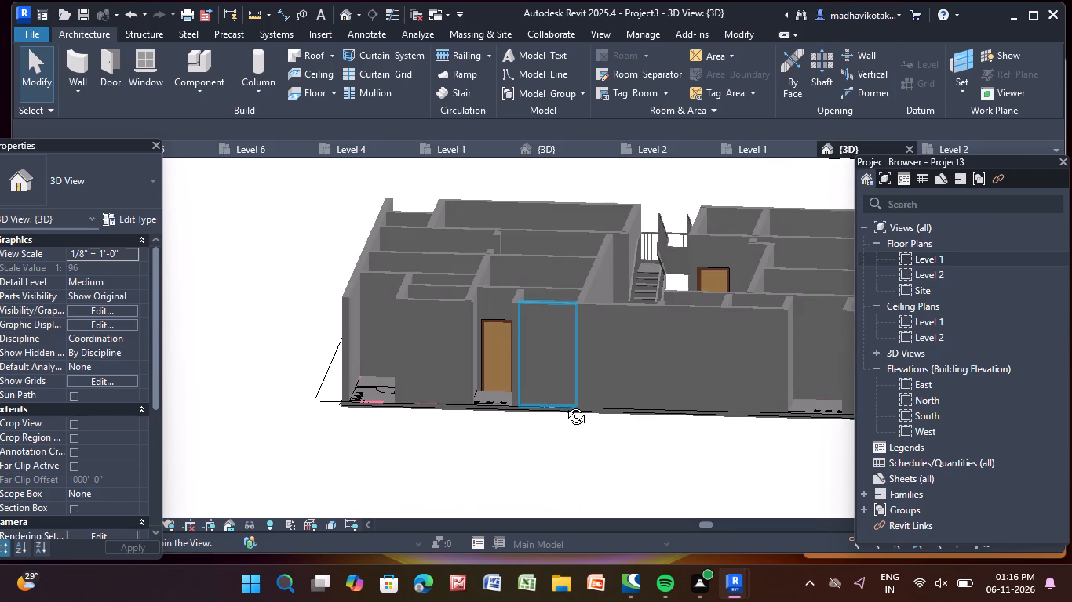
{"action": "middle_click_drag", "start_coordinate": [564, 404], "coordinate": [560, 354]}
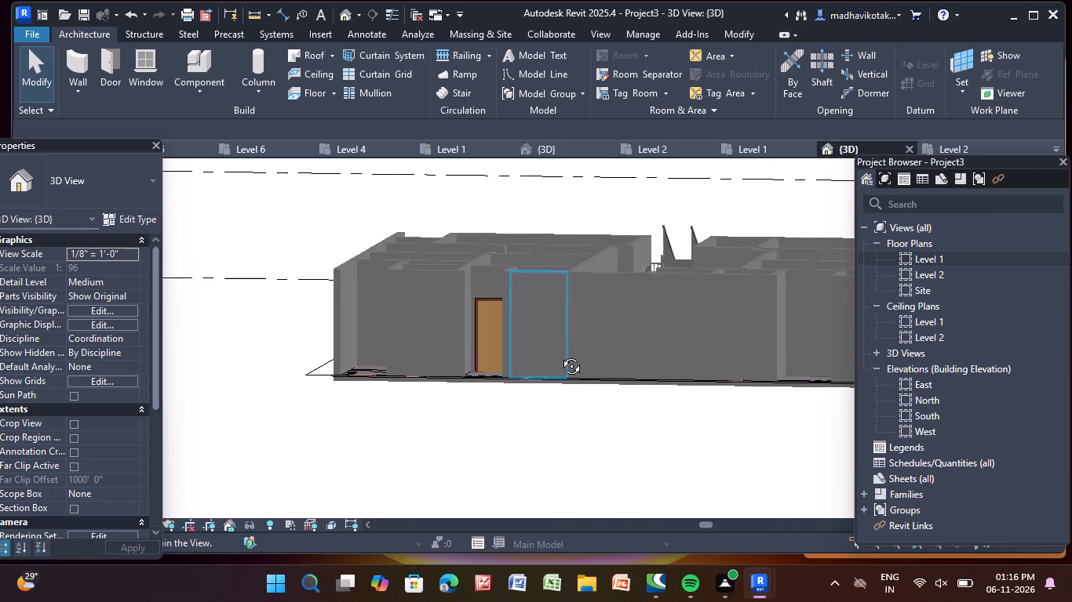
{"action": "middle_click_drag", "start_coordinate": [560, 354], "coordinate": [560, 355]}
{"action": "middle_click_drag", "start_coordinate": [399, 364], "coordinate": [468, 376], "text": "shift"}
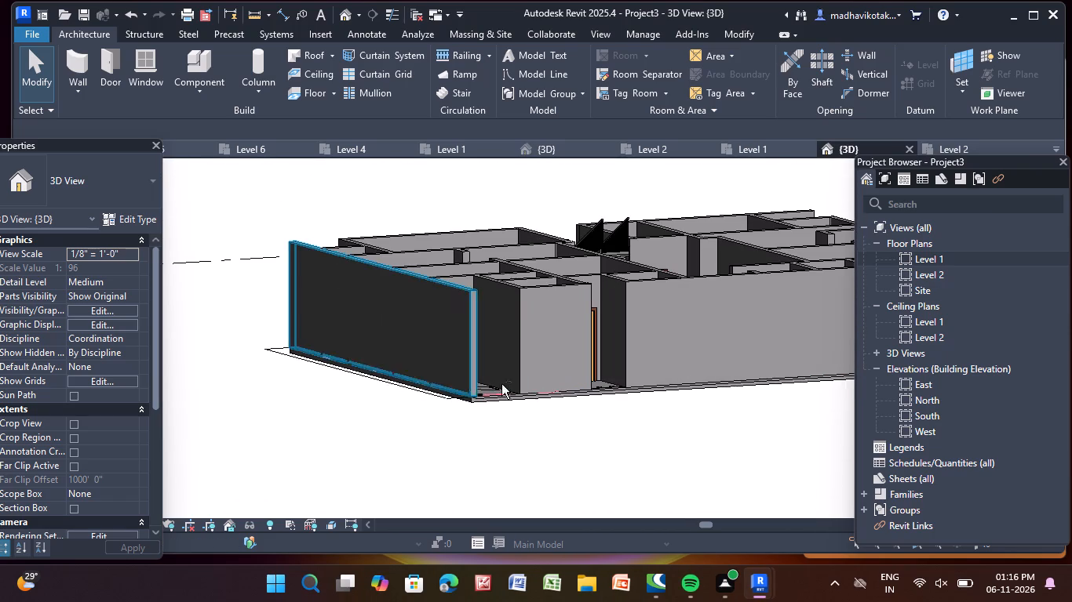
{"action": "scroll", "coordinate": [589, 404], "scroll_direction": "up", "scroll_amount": 2, "text": "shift"}
{"action": "scroll", "coordinate": [643, 383], "scroll_direction": "up", "scroll_amount": 1}
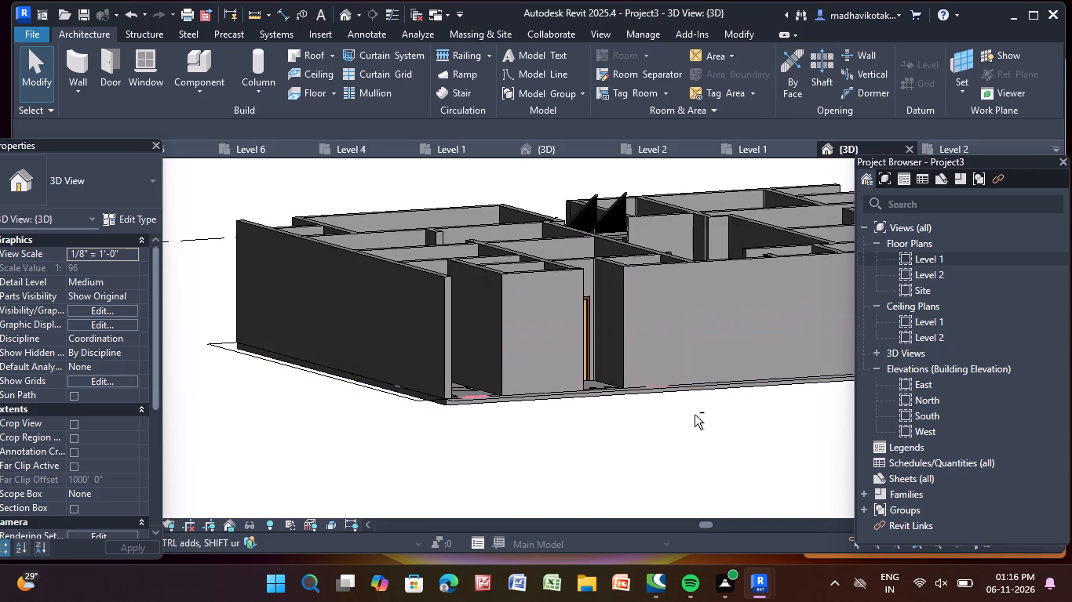
{"action": "middle_click_drag", "start_coordinate": [691, 418], "coordinate": [649, 397], "text": "shift"}
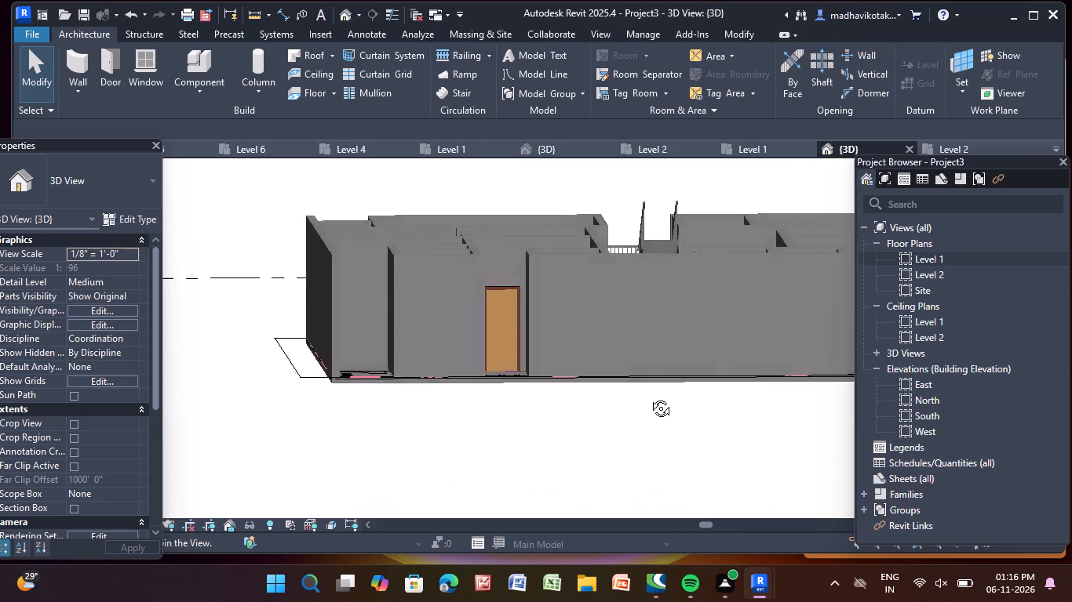
{"action": "middle_click_drag", "start_coordinate": [649, 397], "coordinate": [652, 388], "text": "shift"}
{"action": "middle_click_drag", "start_coordinate": [646, 381], "coordinate": [633, 381], "text": "shift"}
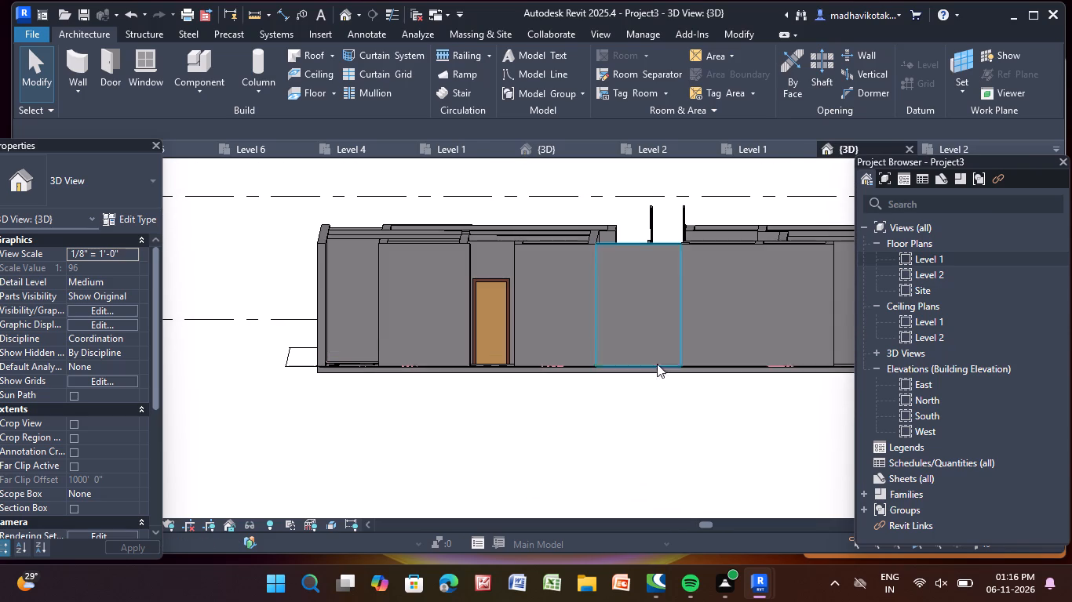
Open the Level 1 floor plan and bring the whole building layout into view.
{"action": "left_click", "coordinate": [944, 262]}
{"action": "double_click", "coordinate": [946, 261]}
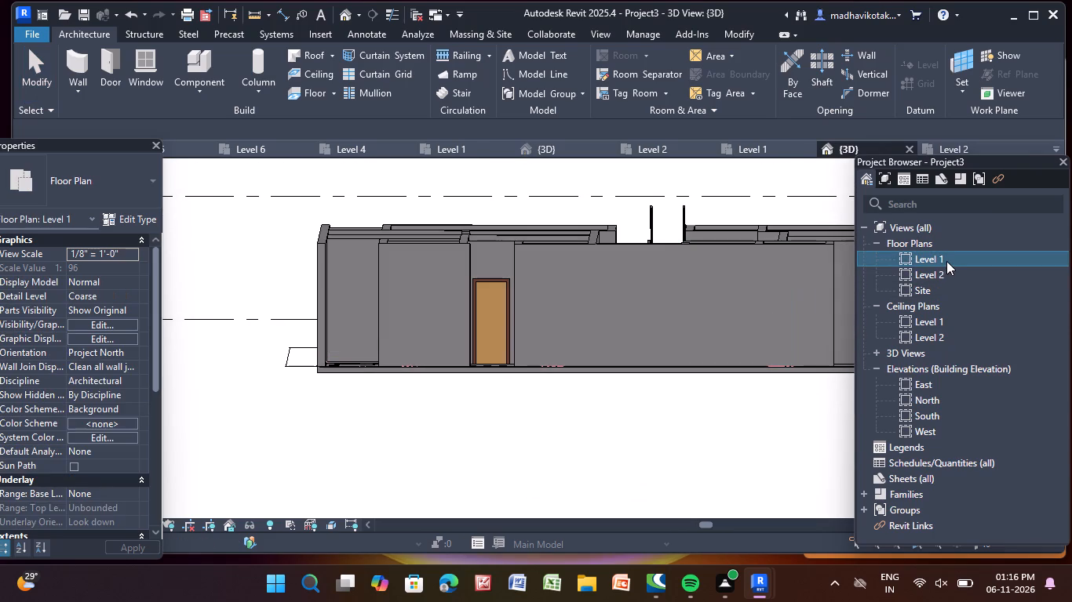
{"action": "scroll", "coordinate": [764, 327], "scroll_direction": "down", "scroll_amount": 4}
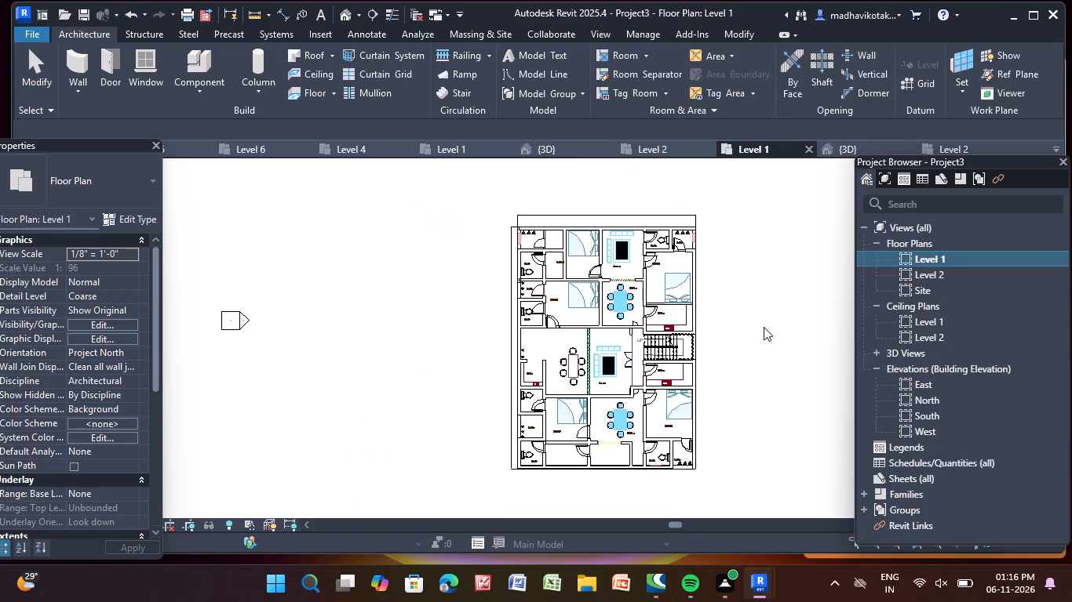
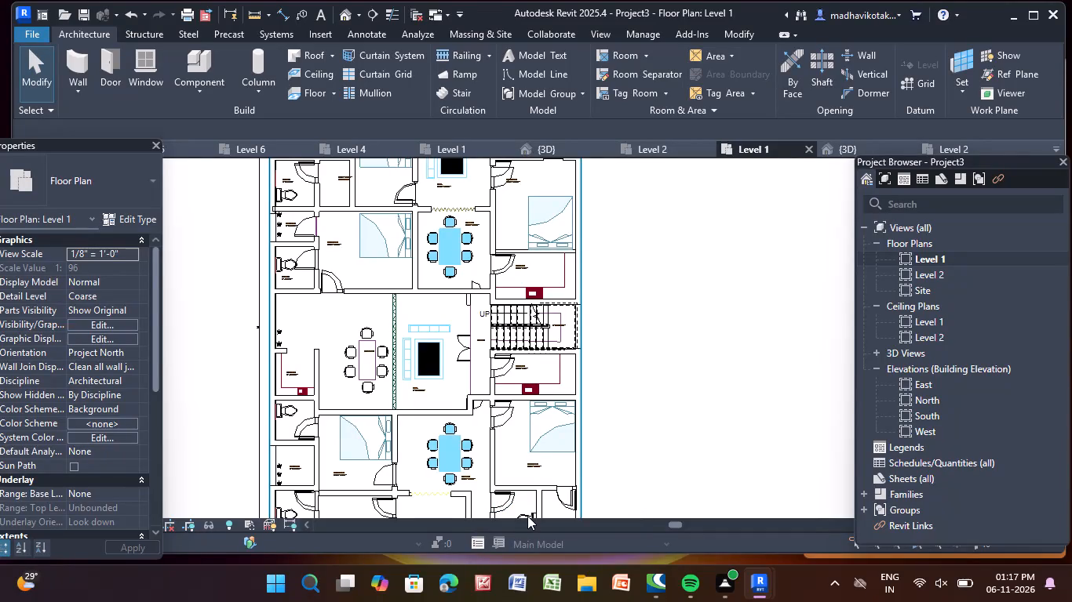
Start a footprint roof for the building from the Level 1 plan and move its base to Level 2.
{"action": "scroll", "coordinate": [531, 513], "scroll_direction": "up", "scroll_amount": 1}
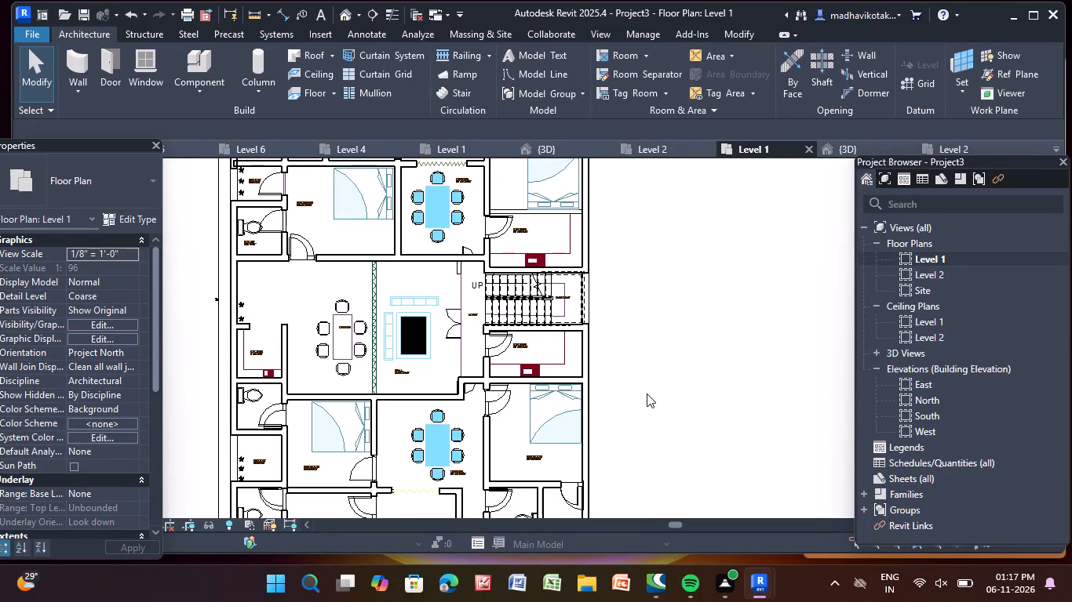
{"action": "middle_click_drag", "start_coordinate": [651, 393], "coordinate": [710, 408]}
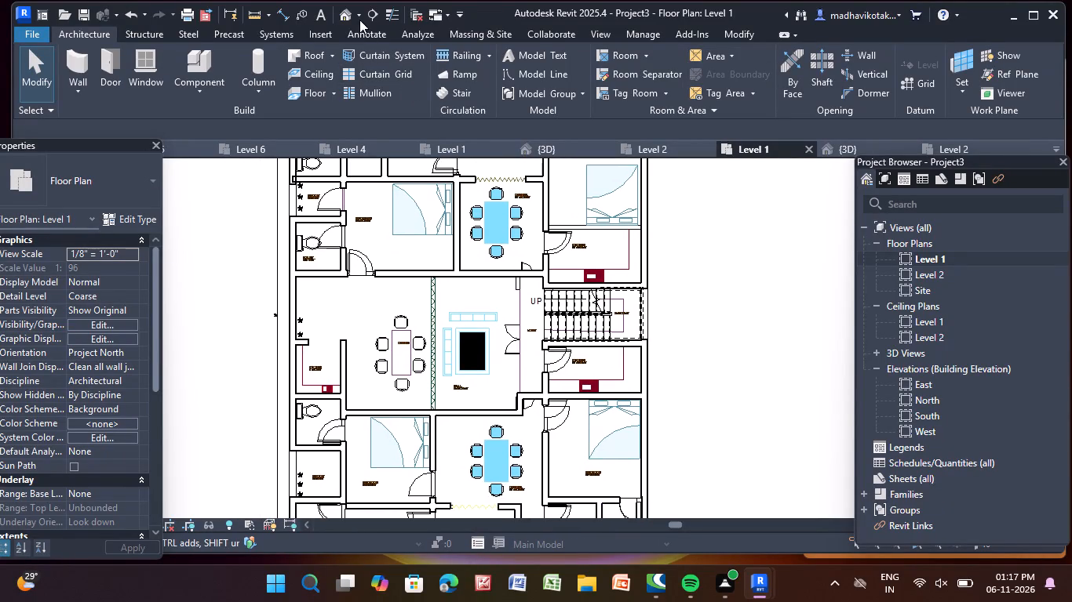
{"action": "left_click", "coordinate": [308, 57]}
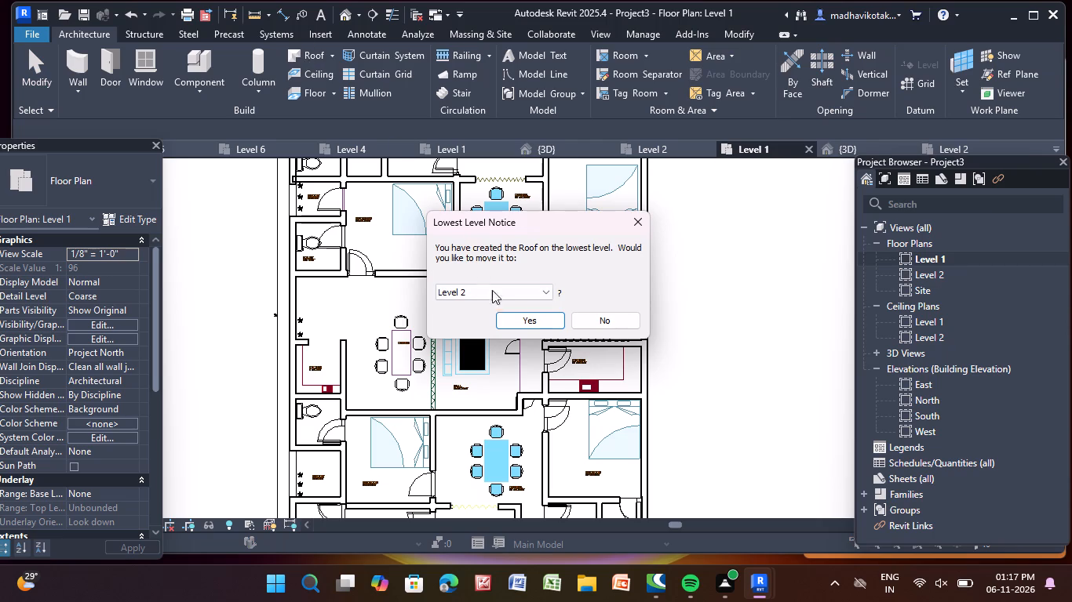
{"action": "left_click", "coordinate": [545, 322]}
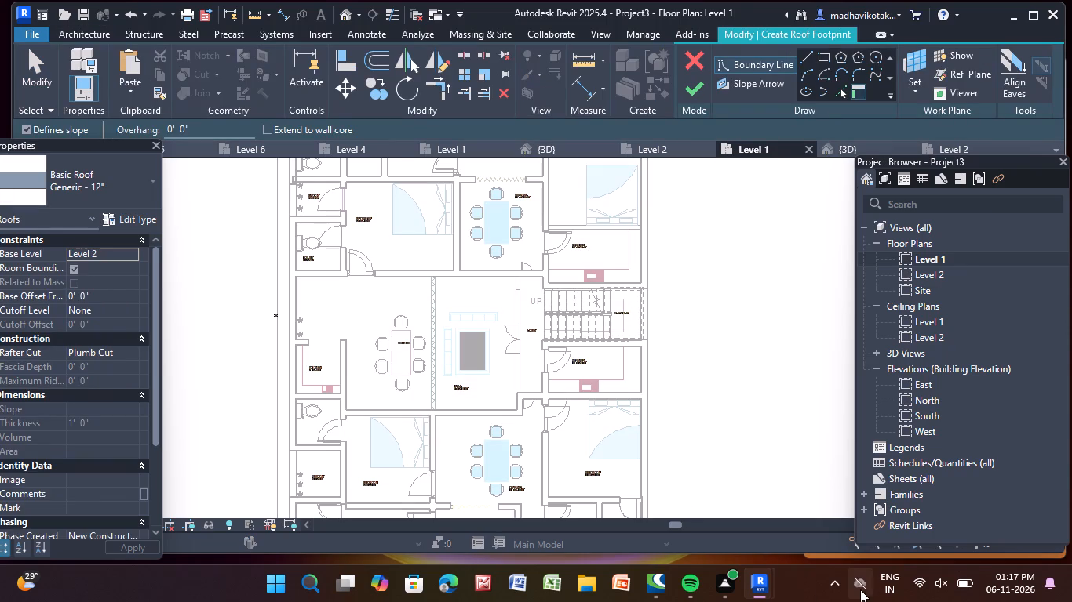
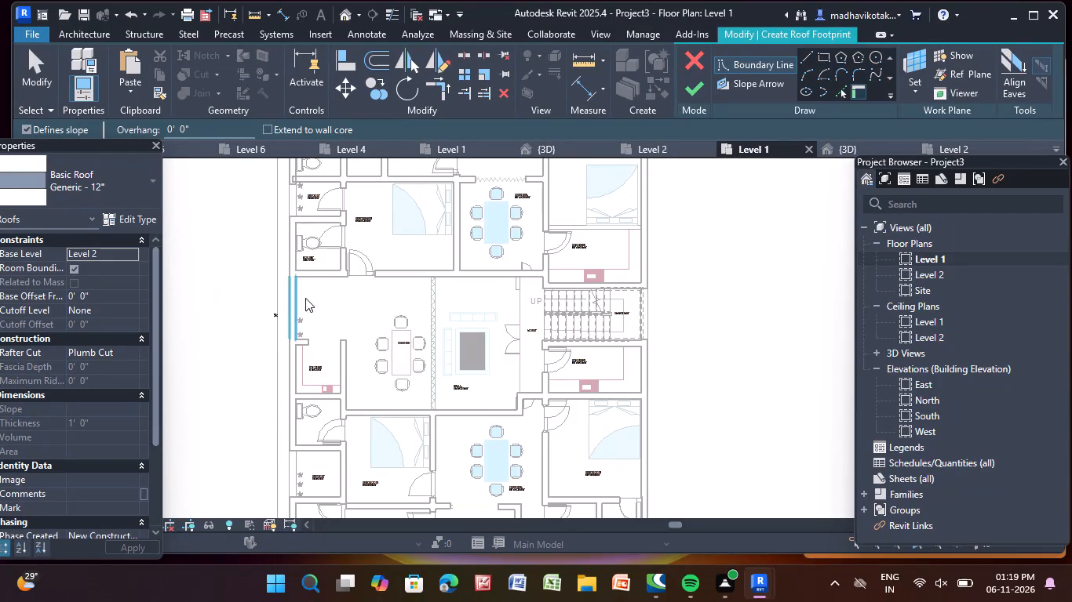
Sketch a rectangular roof boundary without slope between the building's northwest and southeast outer corners, and finish the roof.
{"action": "left_click", "coordinate": [65, 130]}
{"action": "left_click", "coordinate": [822, 56]}
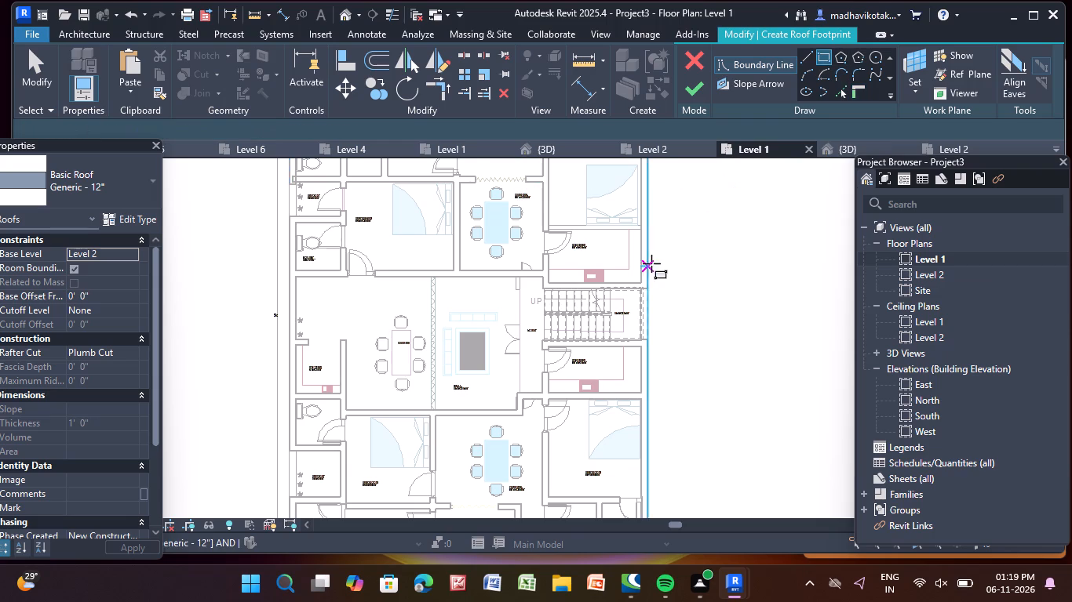
{"action": "scroll", "coordinate": [647, 270], "scroll_direction": "down", "scroll_amount": 3}
{"action": "middle_click_drag", "start_coordinate": [647, 270], "coordinate": [516, 430]}
{"action": "scroll", "coordinate": [293, 262], "scroll_direction": "up", "scroll_amount": 11}
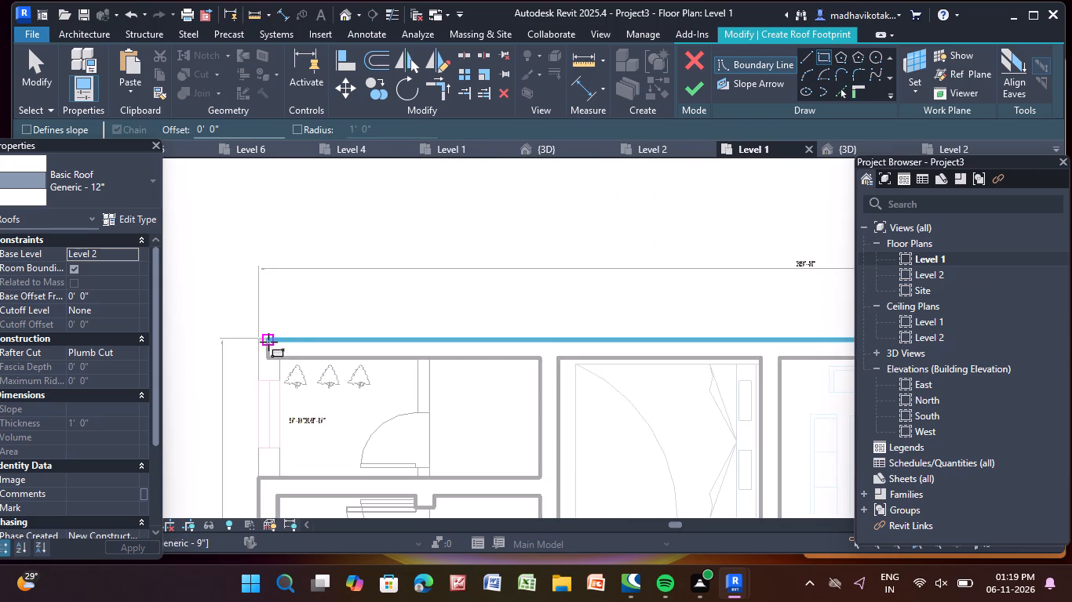
{"action": "scroll", "coordinate": [267, 343], "scroll_direction": "up", "scroll_amount": 4}
{"action": "left_click", "coordinate": [254, 335]}
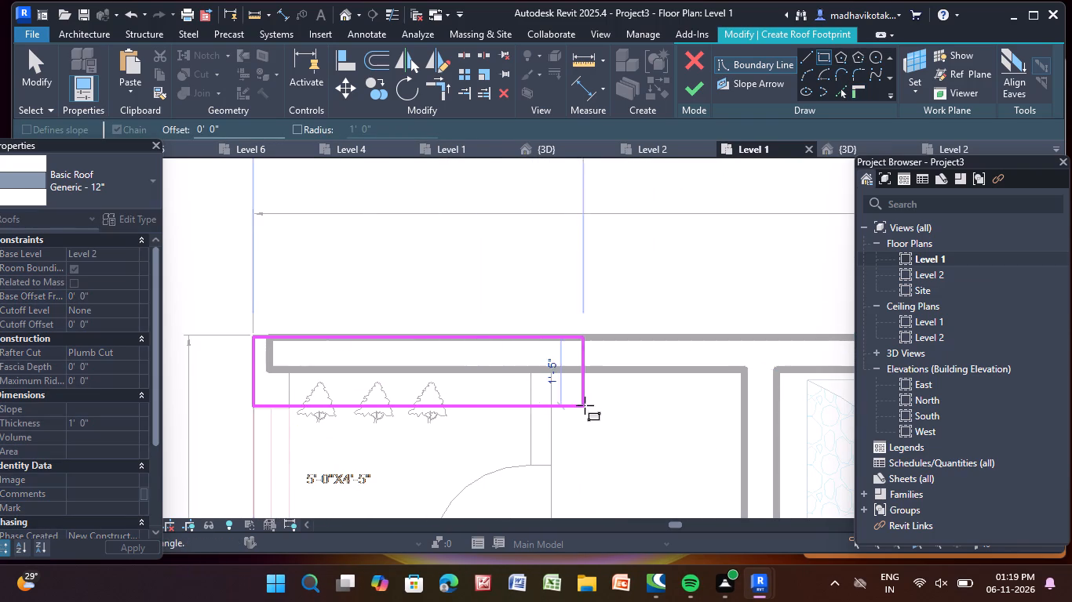
{"action": "scroll", "coordinate": [585, 405], "scroll_direction": "down", "scroll_amount": 4}
{"action": "middle_click_drag", "start_coordinate": [585, 404], "coordinate": [460, 138]}
{"action": "scroll", "coordinate": [617, 430], "scroll_direction": "down", "scroll_amount": 4}
{"action": "middle_click_drag", "start_coordinate": [617, 429], "coordinate": [560, 314]}
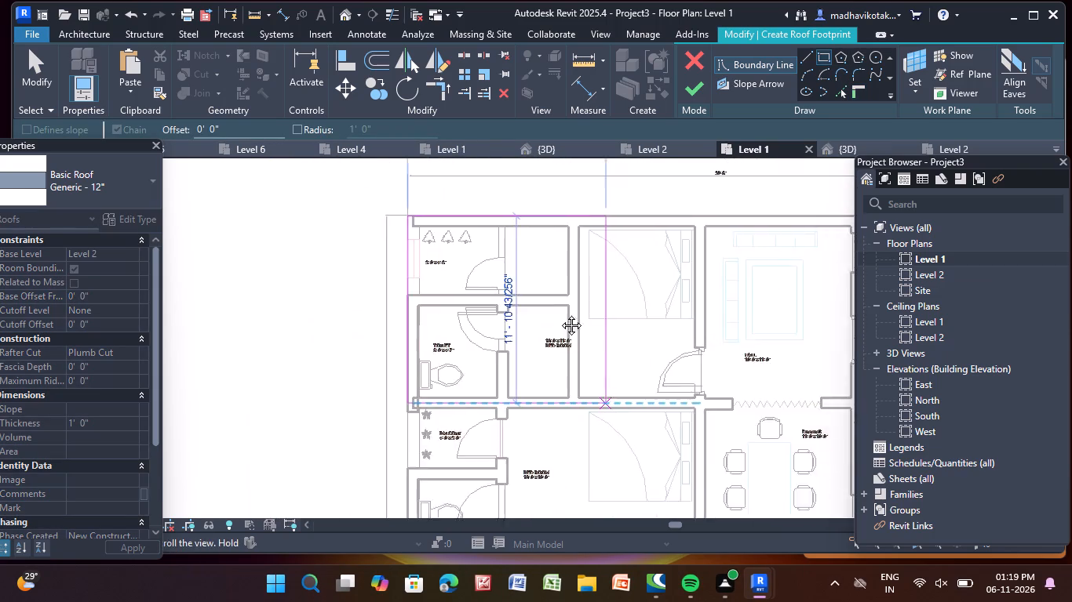
{"action": "middle_click_drag", "start_coordinate": [560, 314], "coordinate": [464, 72]}
{"action": "middle_click_drag", "start_coordinate": [783, 415], "coordinate": [538, 188]}
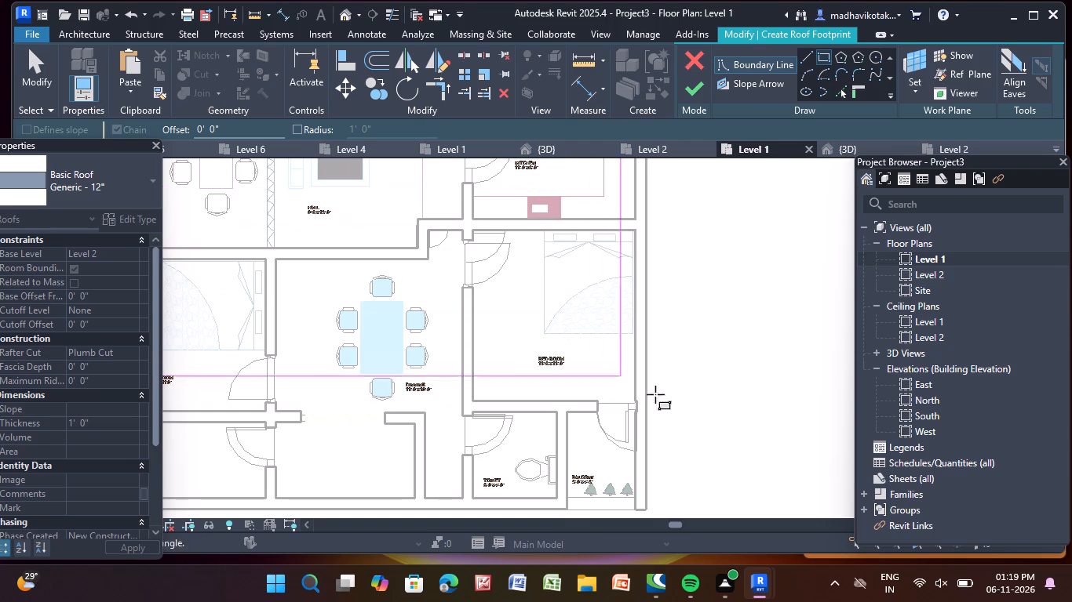
{"action": "middle_click_drag", "start_coordinate": [681, 439], "coordinate": [705, 109]}
{"action": "middle_click_drag", "start_coordinate": [699, 333], "coordinate": [732, 510]}
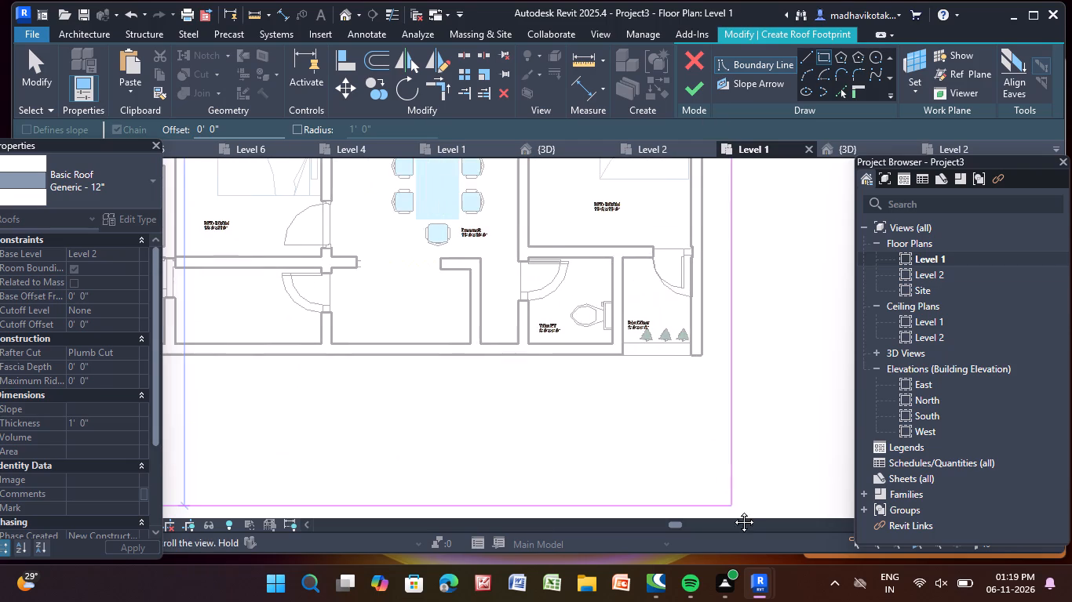
{"action": "middle_click_drag", "start_coordinate": [732, 510], "coordinate": [732, 510]}
{"action": "scroll", "coordinate": [709, 356], "scroll_direction": "up", "scroll_amount": 4}
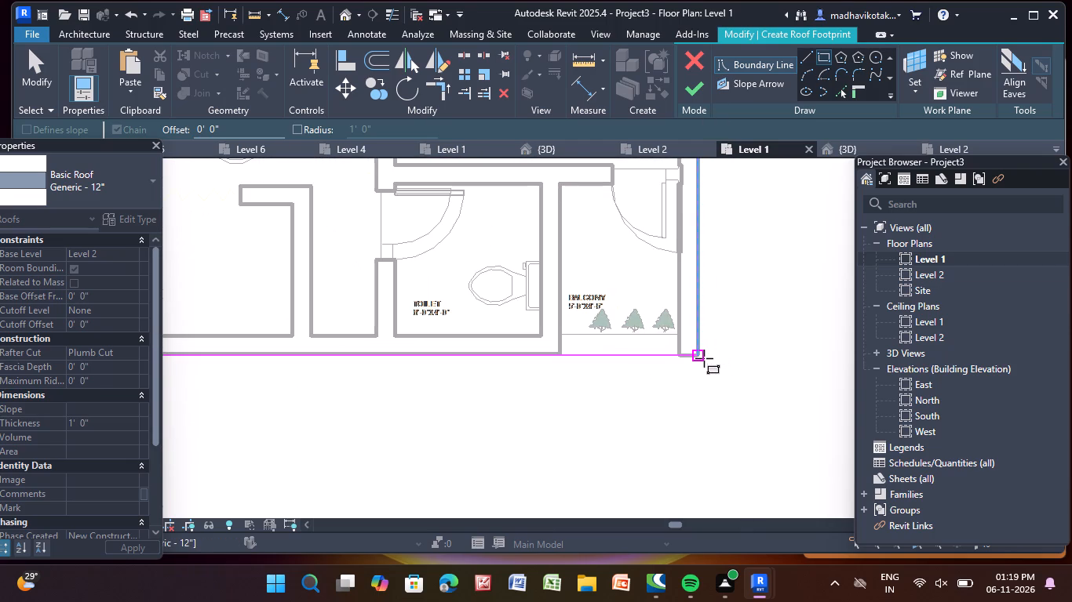
{"action": "left_click", "coordinate": [697, 361]}
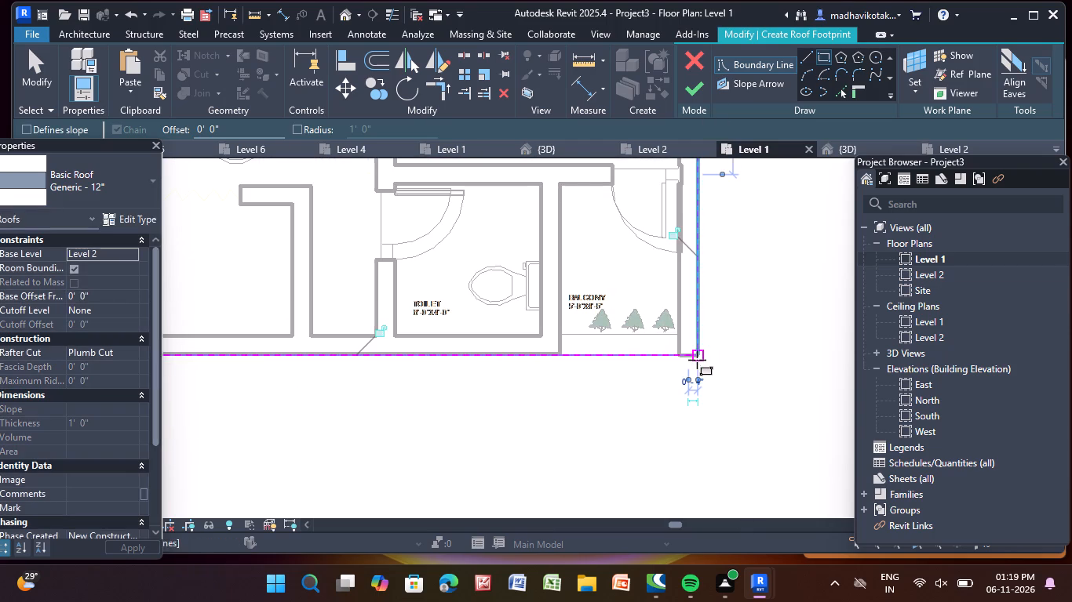
{"action": "left_click", "coordinate": [682, 89]}
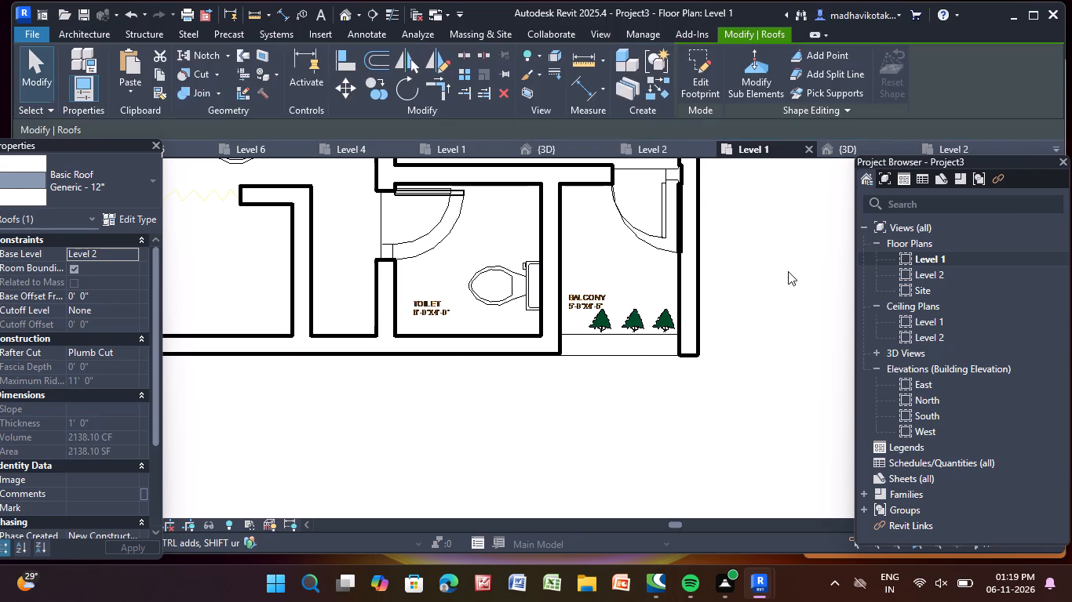
{"action": "left_click", "coordinate": [788, 271]}
Look over the Level 1 plan and examine the roofed building in the 3D view.
{"action": "scroll", "coordinate": [782, 269], "scroll_direction": "down", "scroll_amount": 15}
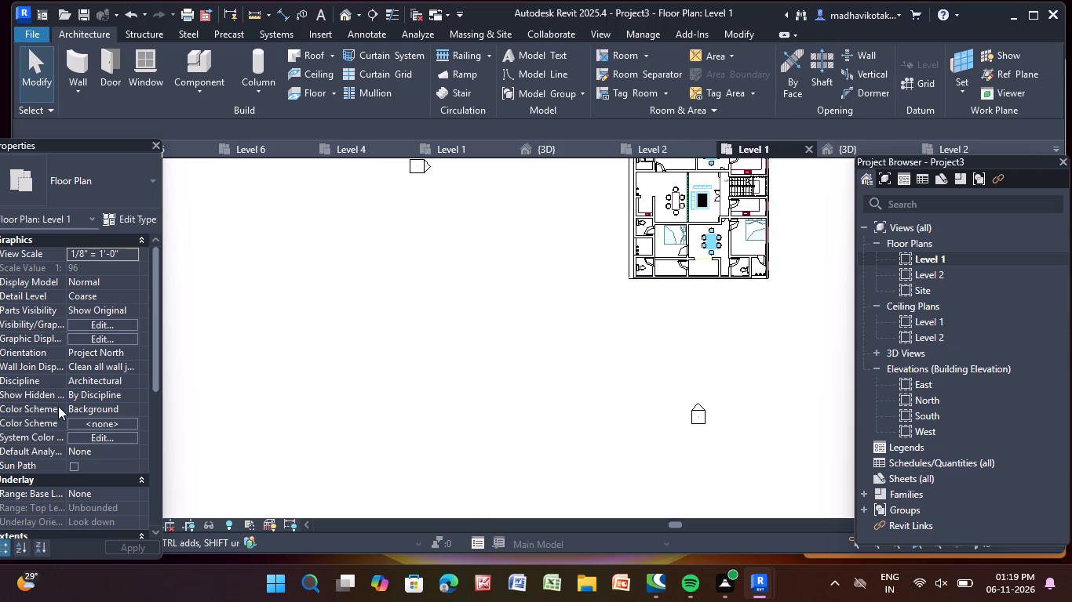
{"action": "scroll", "coordinate": [367, 370], "scroll_direction": "down", "scroll_amount": 4}
{"action": "middle_click_drag", "start_coordinate": [367, 370], "coordinate": [84, 475]}
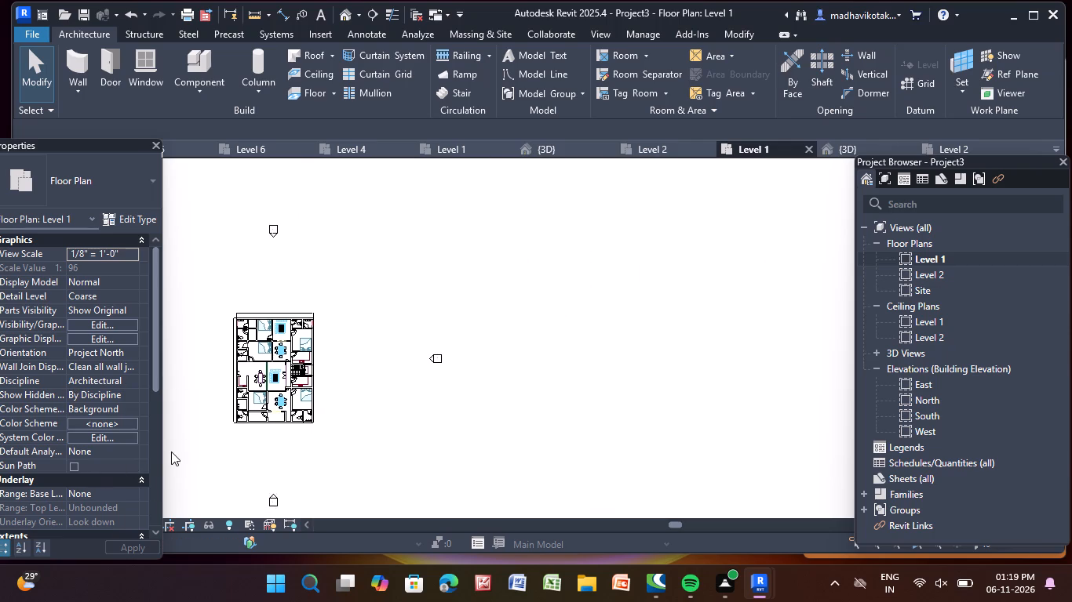
{"action": "scroll", "coordinate": [171, 451], "scroll_direction": "up", "scroll_amount": 6}
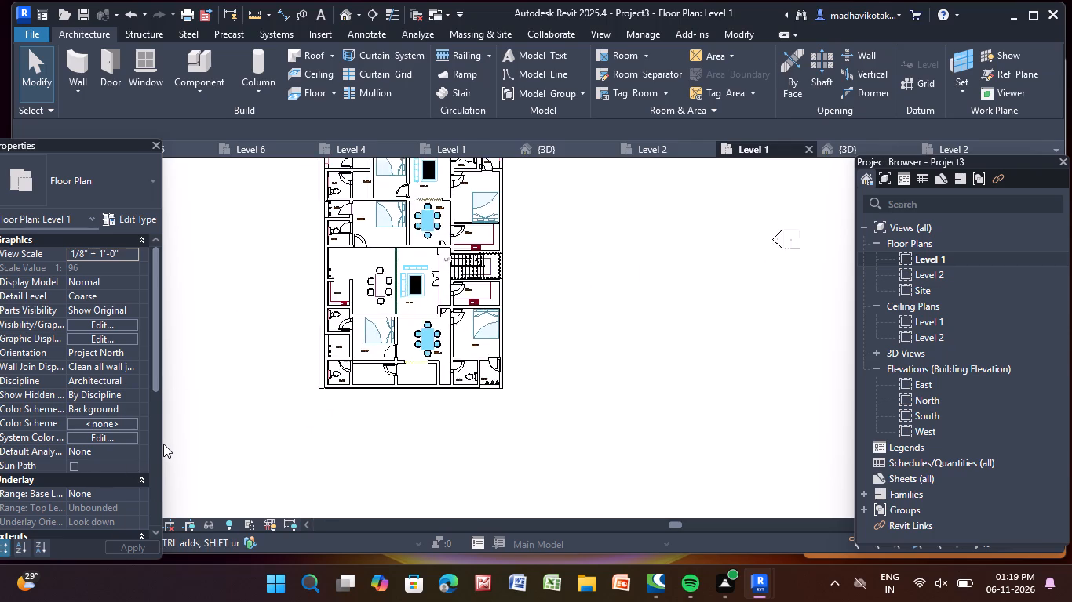
{"action": "scroll", "coordinate": [163, 444], "scroll_direction": "up", "scroll_amount": 1}
{"action": "middle_click_drag", "start_coordinate": [330, 325], "coordinate": [348, 485]}
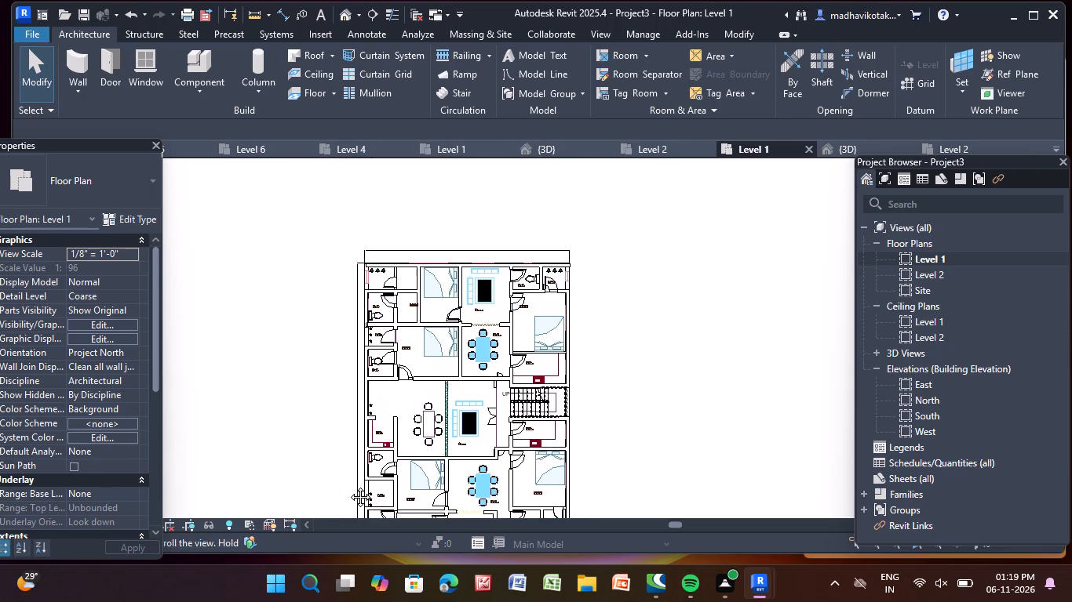
{"action": "middle_click_drag", "start_coordinate": [348, 485], "coordinate": [348, 486]}
{"action": "middle_click_drag", "start_coordinate": [366, 409], "coordinate": [349, 441]}
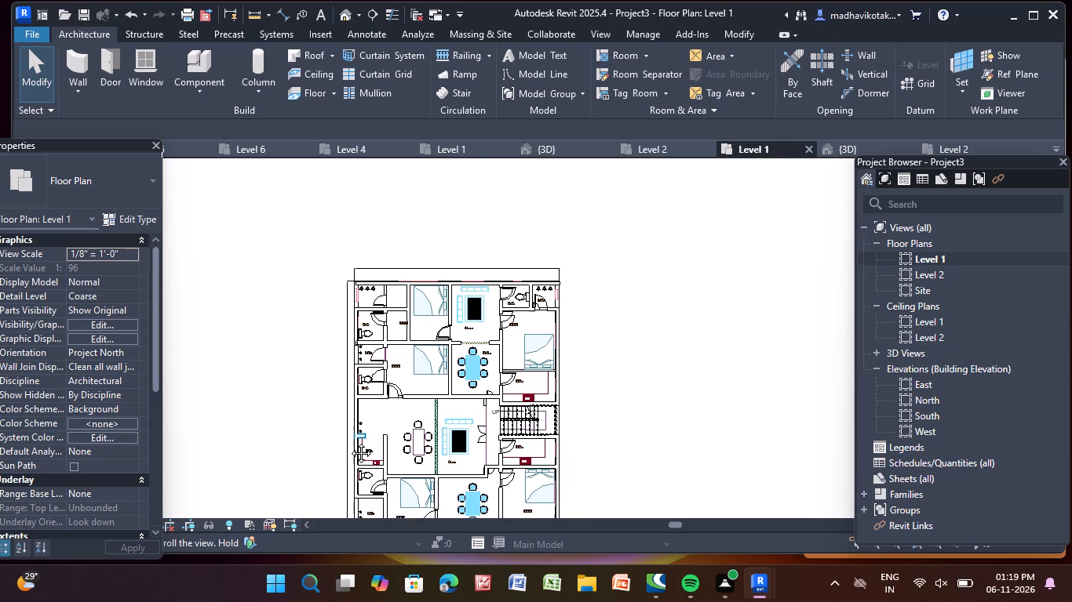
{"action": "middle_click_drag", "start_coordinate": [349, 441], "coordinate": [334, 481]}
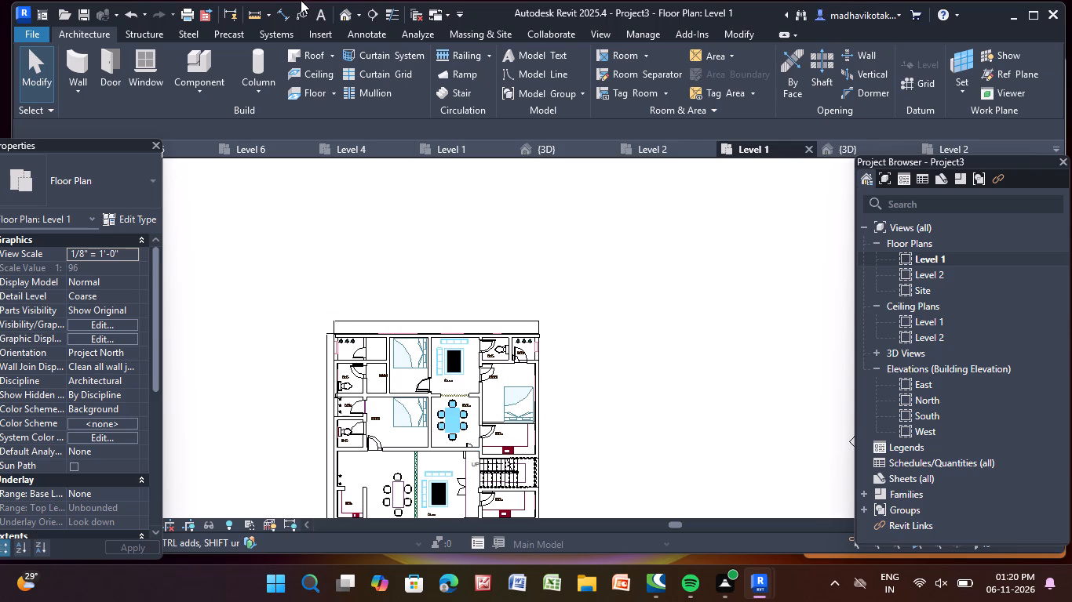
{"action": "left_click", "coordinate": [342, 14]}
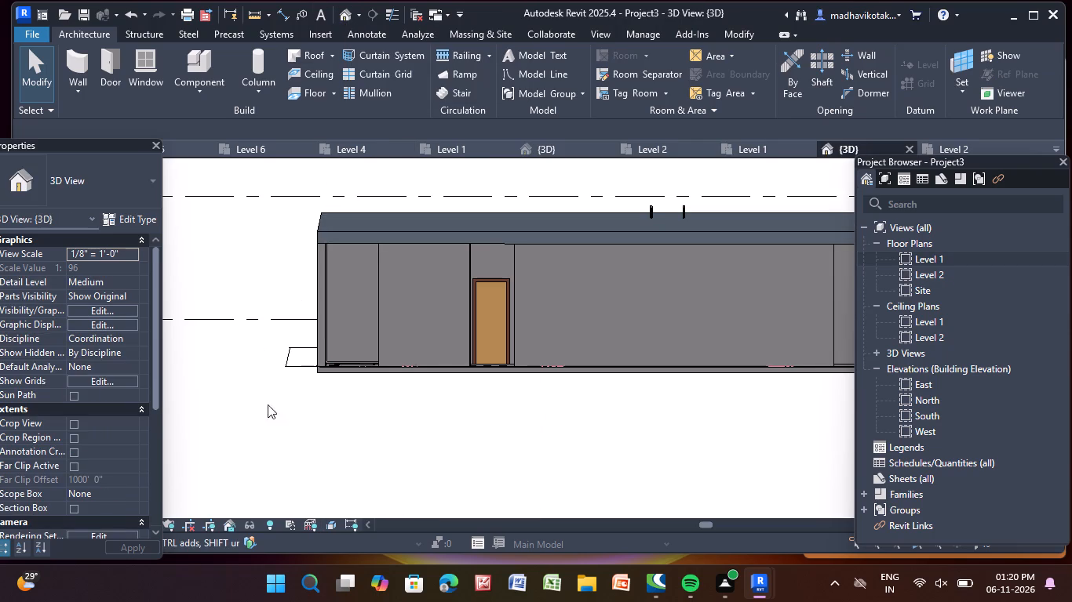
{"action": "middle_click_drag", "start_coordinate": [456, 410], "coordinate": [319, 444]}
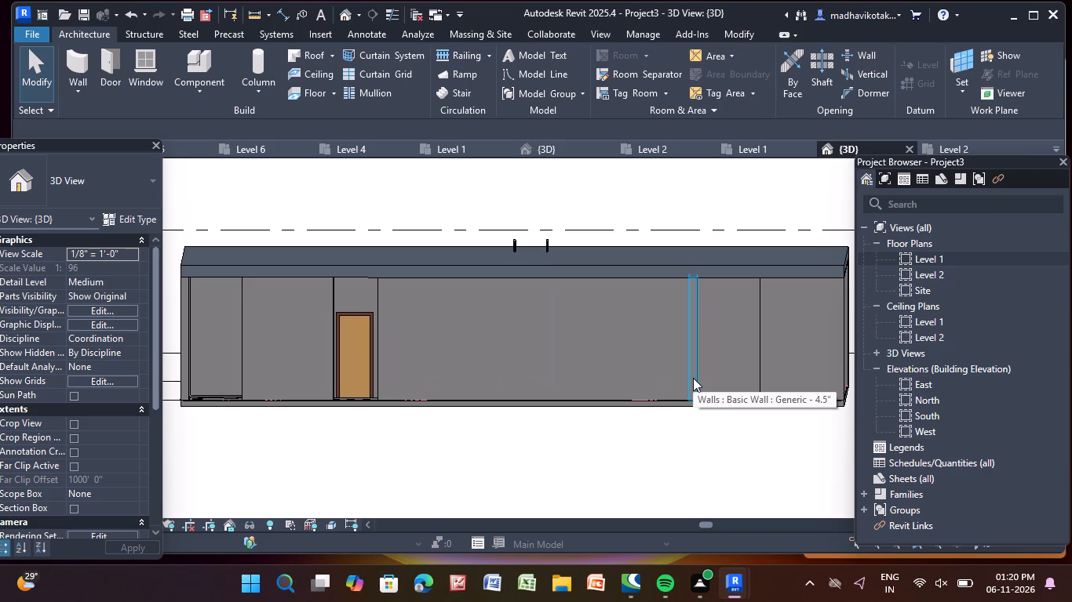
Start a railing in the Level 1 plan at the northwest balcony, sketching a 0'-4" path segment from the north wall's end to the outer edge.
{"action": "triple_click", "coordinate": [955, 259]}
{"action": "scroll", "coordinate": [580, 342], "scroll_direction": "down", "scroll_amount": 1}
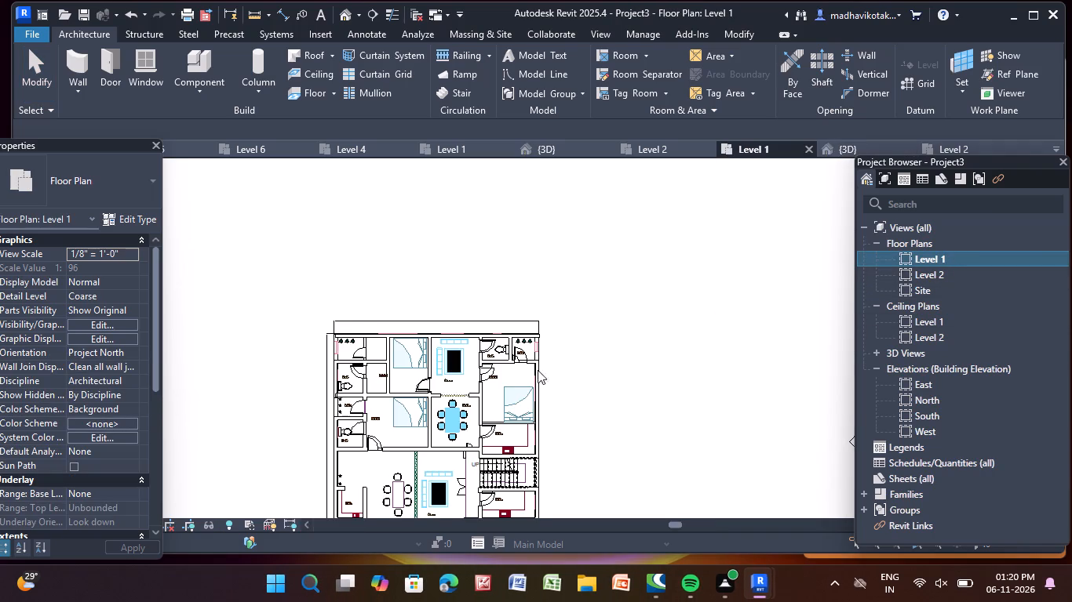
{"action": "middle_click_drag", "start_coordinate": [349, 398], "coordinate": [374, 339]}
{"action": "scroll", "coordinate": [374, 339], "scroll_direction": "up", "scroll_amount": 5}
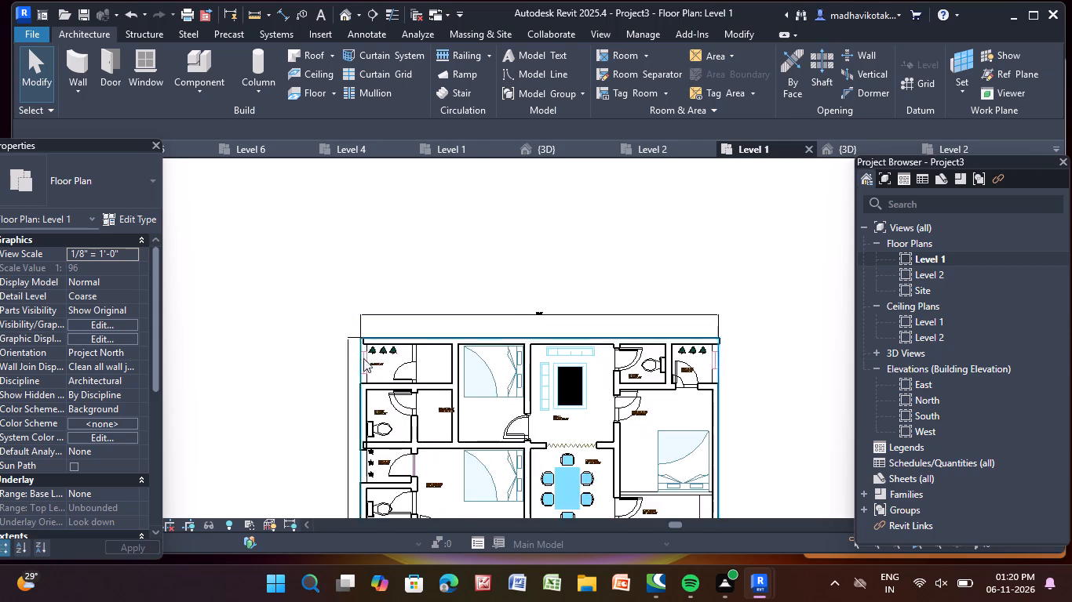
{"action": "scroll", "coordinate": [350, 375], "scroll_direction": "up", "scroll_amount": 8}
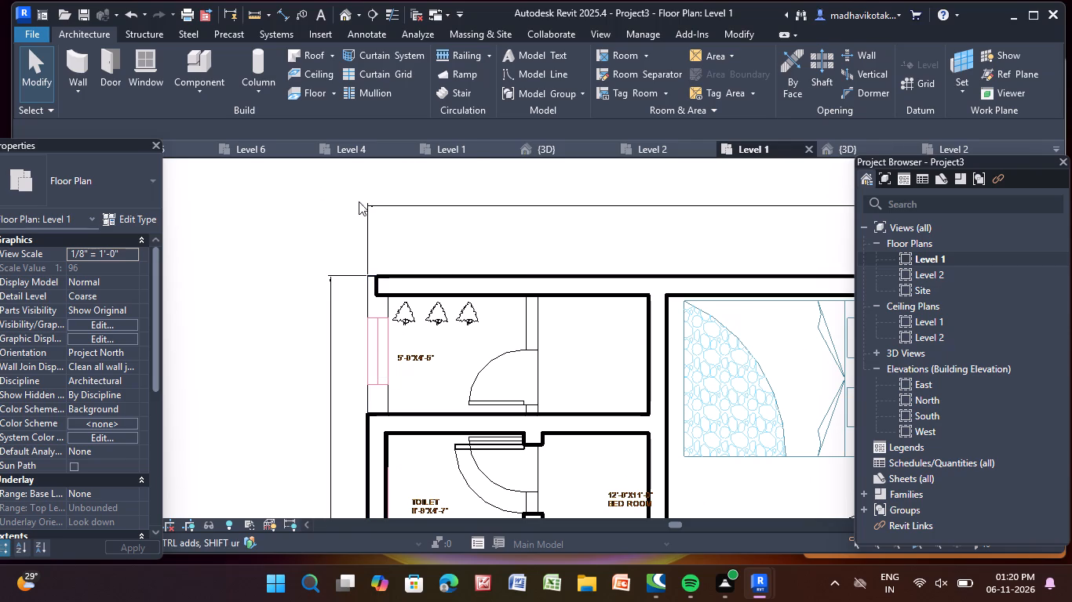
{"action": "left_click", "coordinate": [467, 51]}
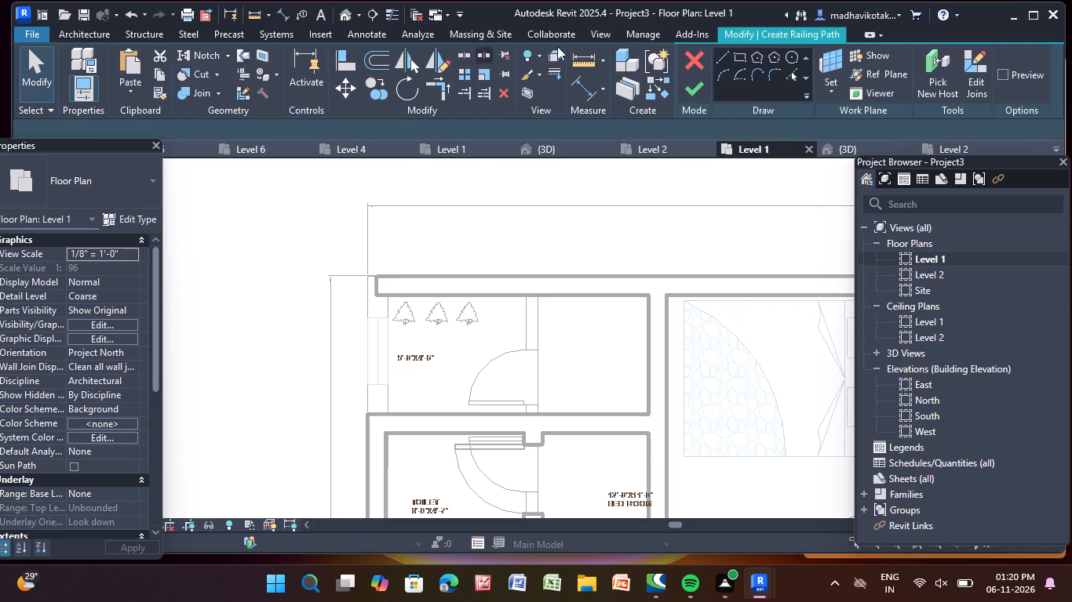
{"action": "left_click", "coordinate": [719, 55]}
{"action": "scroll", "coordinate": [390, 282], "scroll_direction": "up", "scroll_amount": 4}
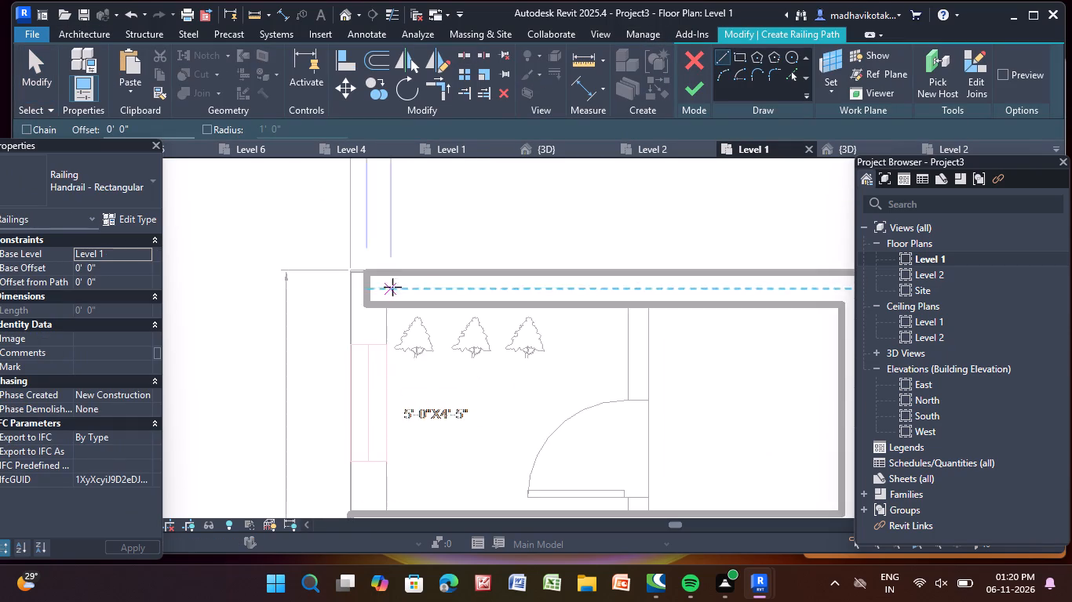
{"action": "scroll", "coordinate": [392, 287], "scroll_direction": "up", "scroll_amount": 4}
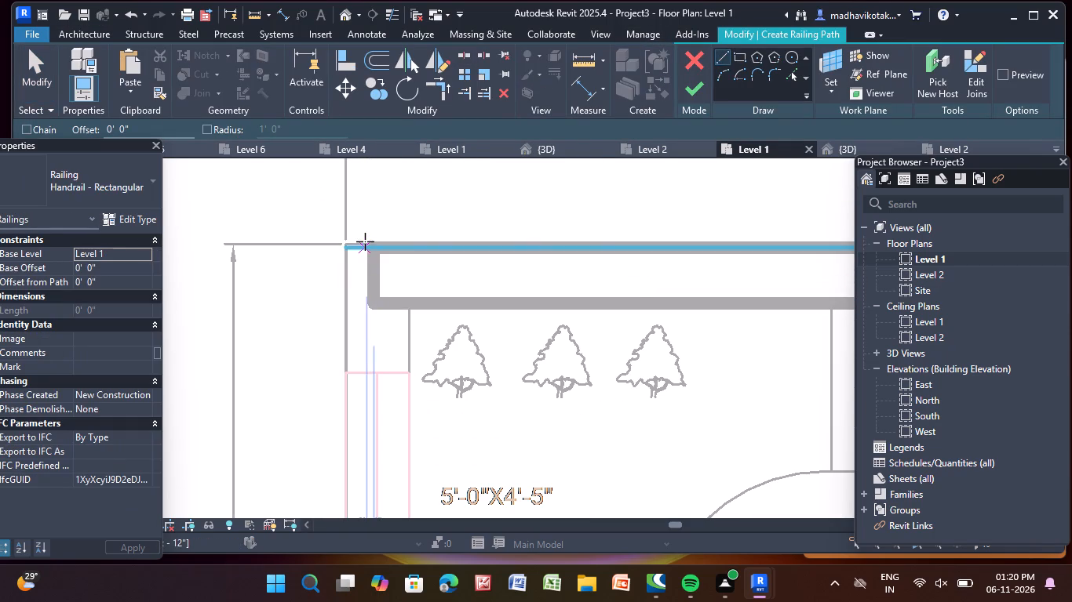
{"action": "scroll", "coordinate": [377, 248], "scroll_direction": "up", "scroll_amount": 9}
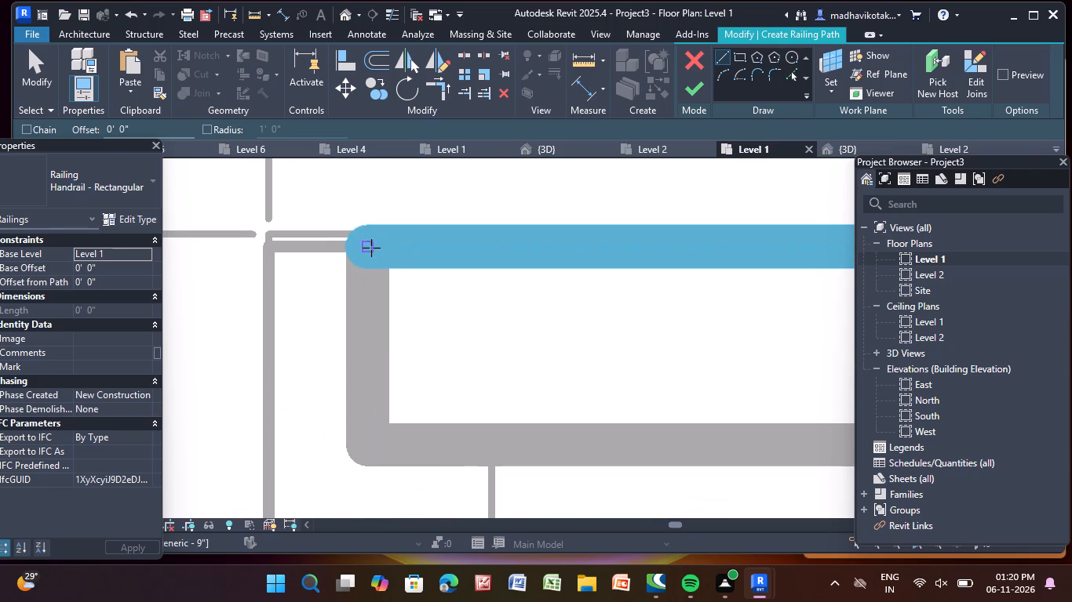
{"action": "left_click", "coordinate": [363, 246]}
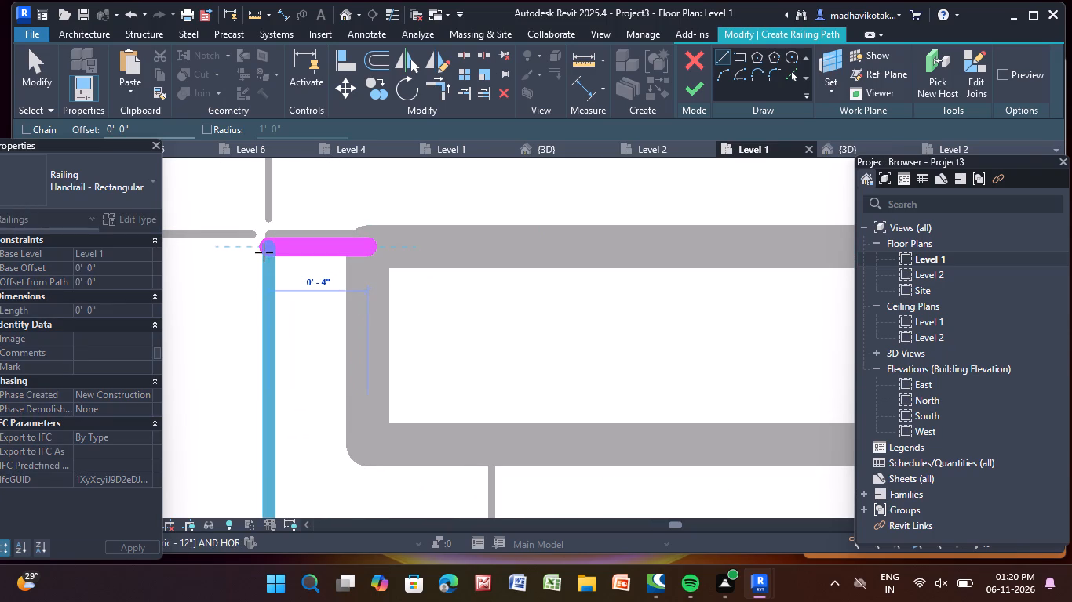
{"action": "left_click", "coordinate": [264, 251]}
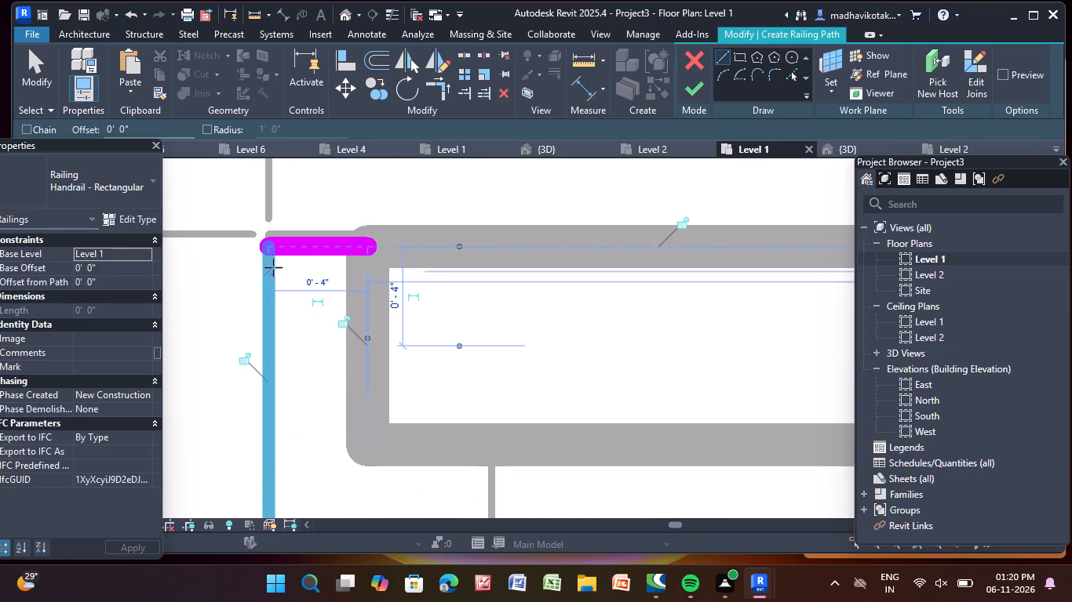
Sketch a 5'-0" railing path segment south along the northwest balcony's outer edge to the wall corner, and finish the railing.
{"action": "left_click", "coordinate": [266, 251]}
{"action": "scroll", "coordinate": [280, 396], "scroll_direction": "down", "scroll_amount": 3}
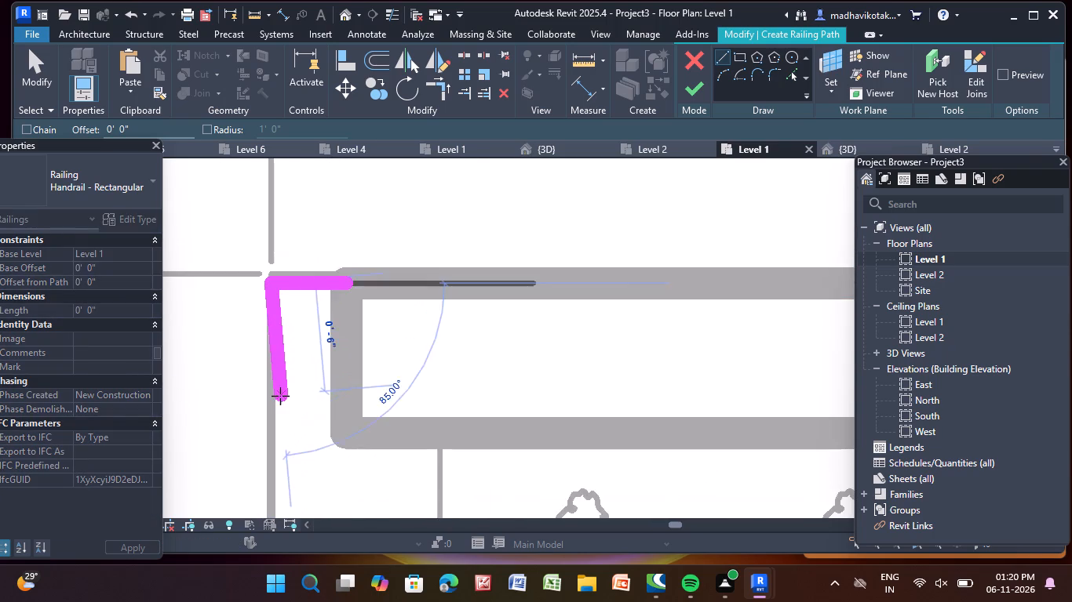
{"action": "middle_click_drag", "start_coordinate": [280, 394], "coordinate": [429, 62]}
{"action": "scroll", "coordinate": [422, 329], "scroll_direction": "down", "scroll_amount": 2}
{"action": "middle_click_drag", "start_coordinate": [421, 334], "coordinate": [366, 428]}
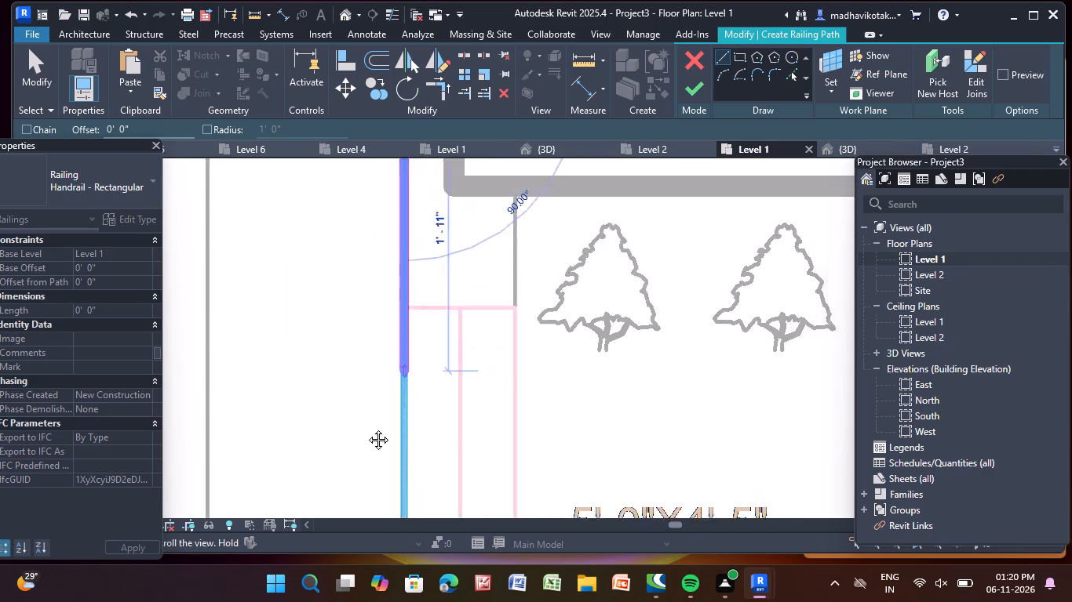
{"action": "middle_click_drag", "start_coordinate": [366, 428], "coordinate": [317, 510]}
{"action": "middle_click_drag", "start_coordinate": [340, 422], "coordinate": [369, 146]}
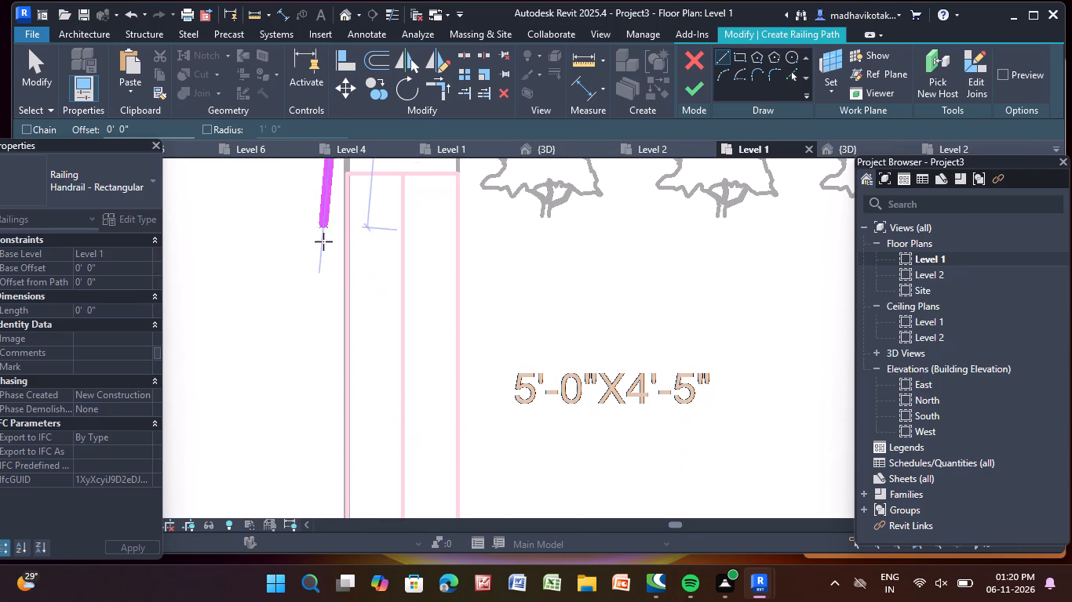
{"action": "scroll", "coordinate": [323, 243], "scroll_direction": "down", "scroll_amount": 5}
{"action": "scroll", "coordinate": [345, 350], "scroll_direction": "down", "scroll_amount": 1}
{"action": "scroll", "coordinate": [333, 464], "scroll_direction": "up", "scroll_amount": 1}
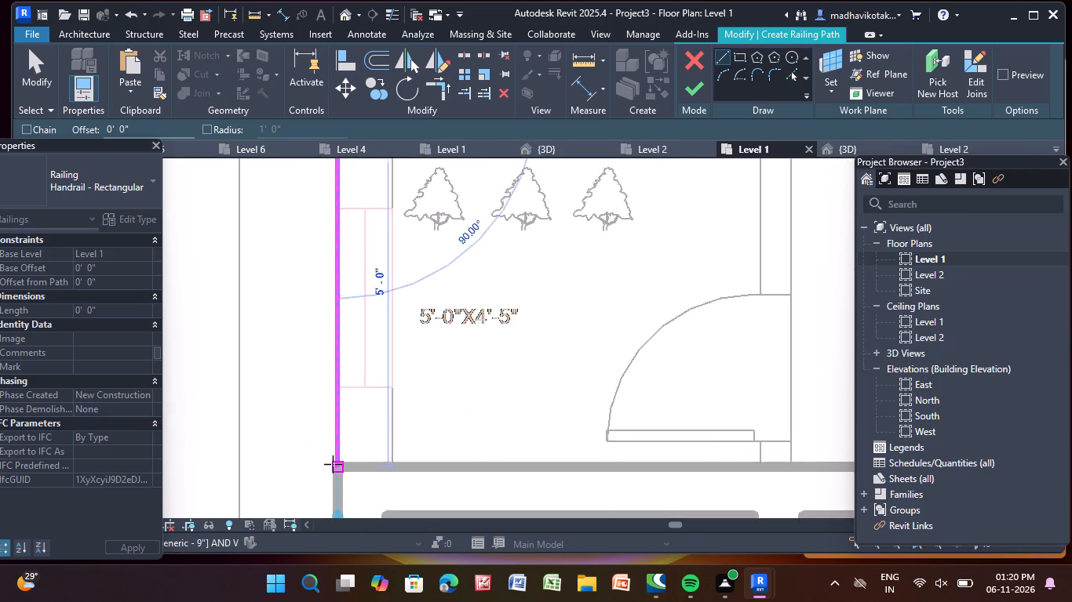
{"action": "scroll", "coordinate": [333, 464], "scroll_direction": "up", "scroll_amount": 2}
{"action": "left_click", "coordinate": [339, 466]}
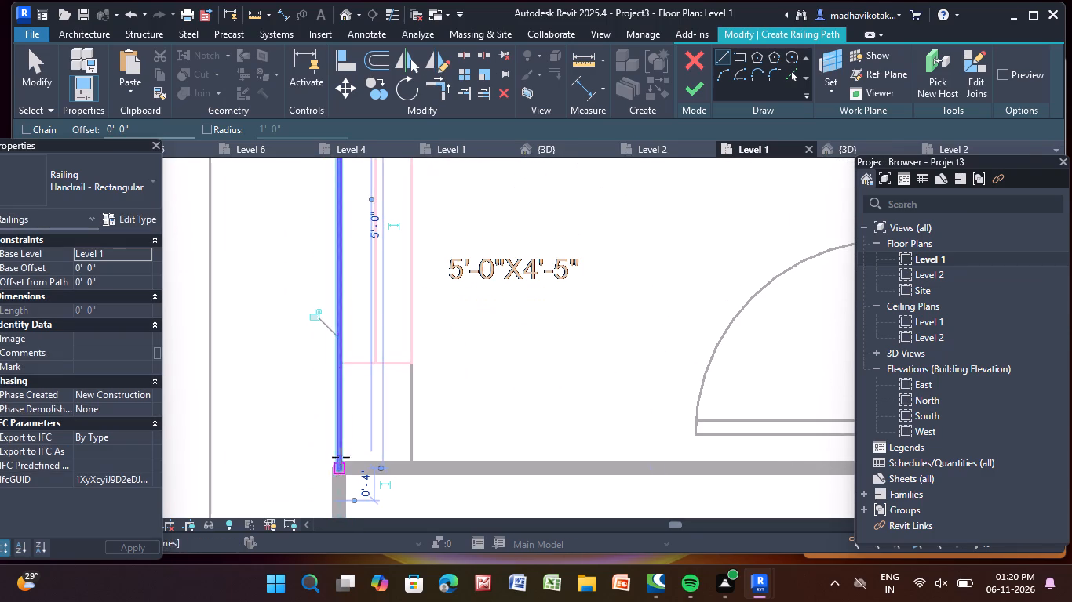
{"action": "scroll", "coordinate": [528, 261], "scroll_direction": "down", "scroll_amount": 4}
{"action": "middle_click_drag", "start_coordinate": [525, 264], "coordinate": [494, 308]}
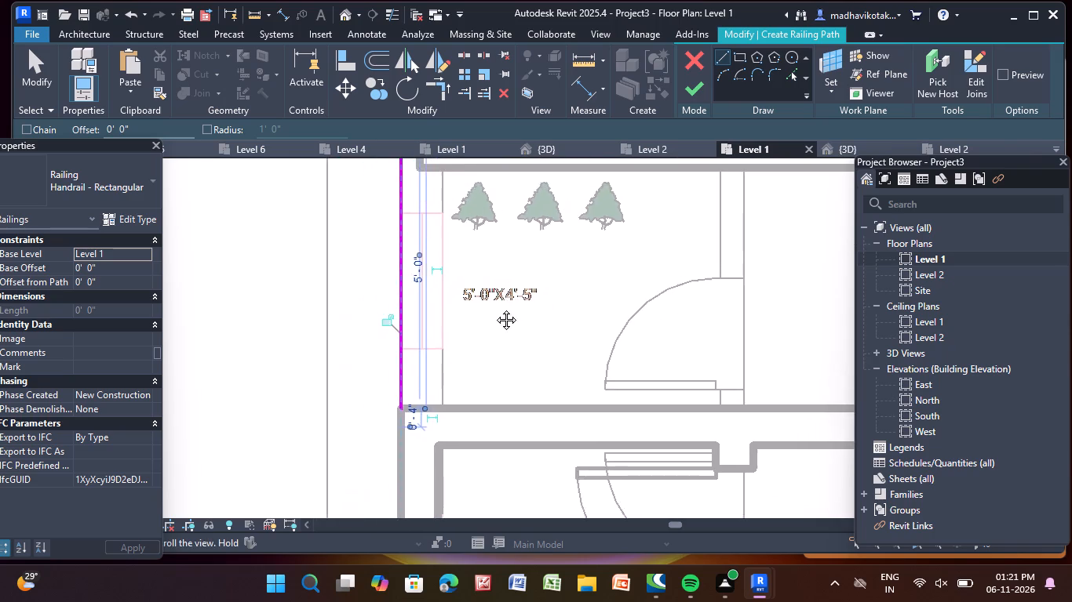
{"action": "middle_click_drag", "start_coordinate": [494, 308], "coordinate": [407, 395]}
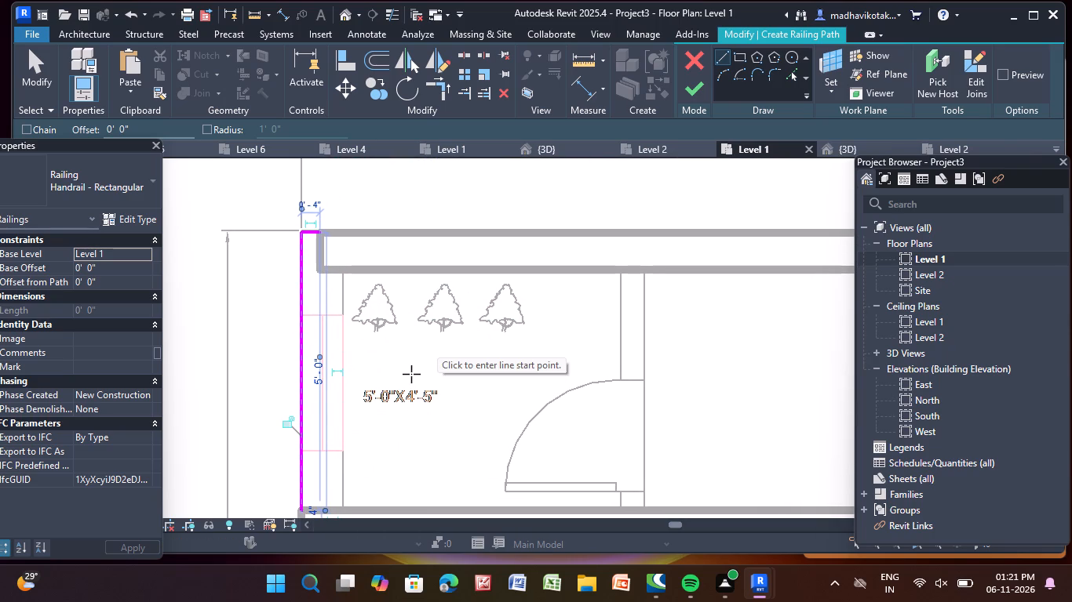
{"action": "left_click", "coordinate": [695, 96]}
{"action": "left_click", "coordinate": [247, 202]}
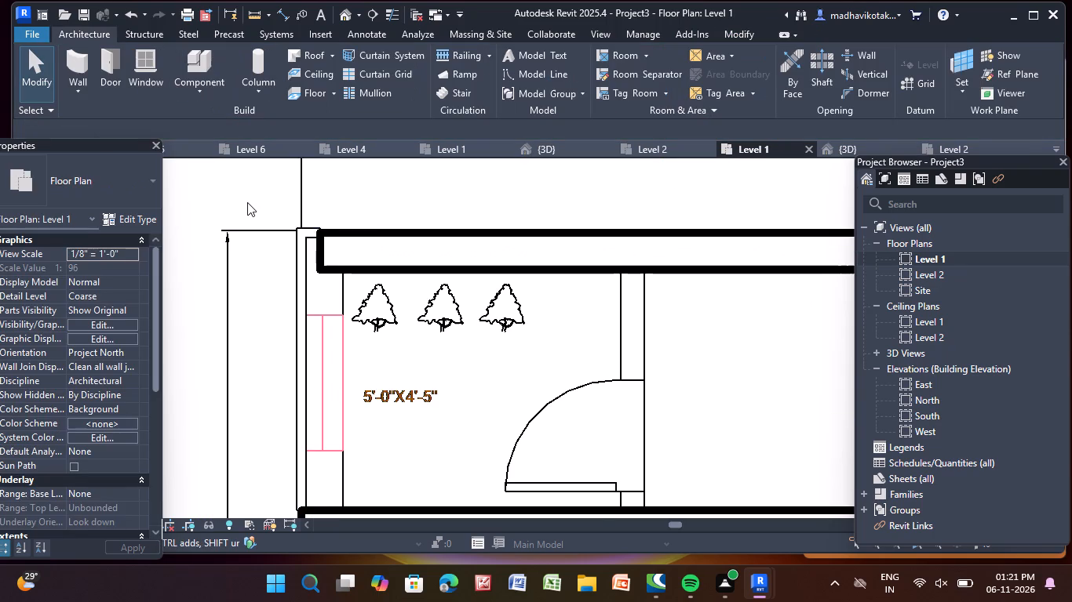
Shorten the toilet's west exterior wall so its south end meets the cross wall above the 4'-0" x 5'-0" balcony.
{"action": "scroll", "coordinate": [247, 202], "scroll_direction": "down", "scroll_amount": 4}
{"action": "scroll", "coordinate": [308, 341], "scroll_direction": "down", "scroll_amount": 3}
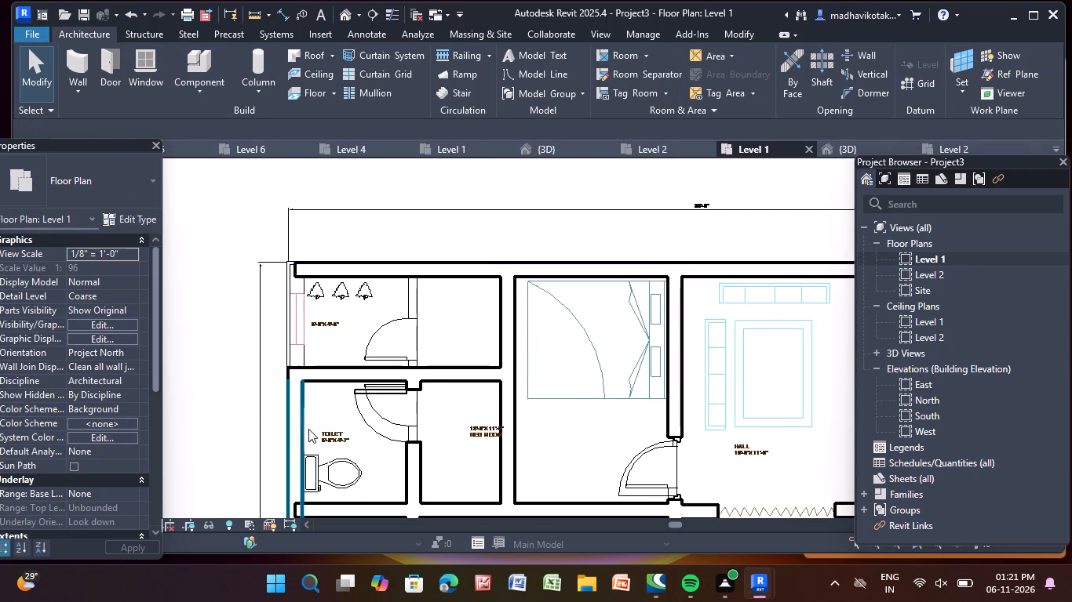
{"action": "middle_click_drag", "start_coordinate": [310, 451], "coordinate": [365, 234]}
{"action": "scroll", "coordinate": [337, 317], "scroll_direction": "up", "scroll_amount": 7}
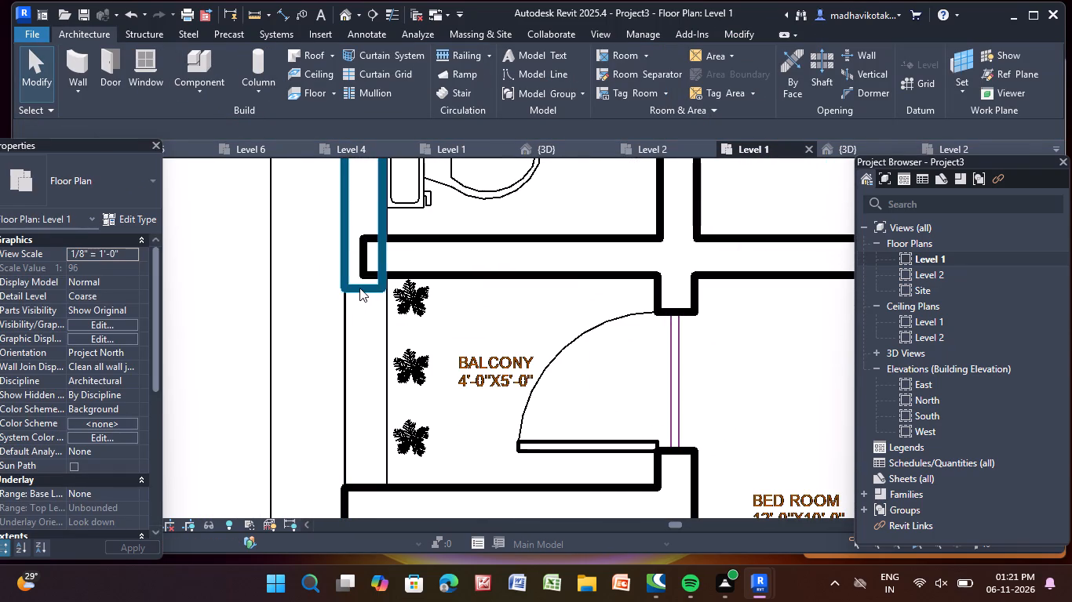
{"action": "left_click", "coordinate": [361, 287]}
{"action": "middle_click_drag", "start_coordinate": [361, 288], "coordinate": [326, 434]}
{"action": "scroll", "coordinate": [326, 436], "scroll_direction": "up", "scroll_amount": 4}
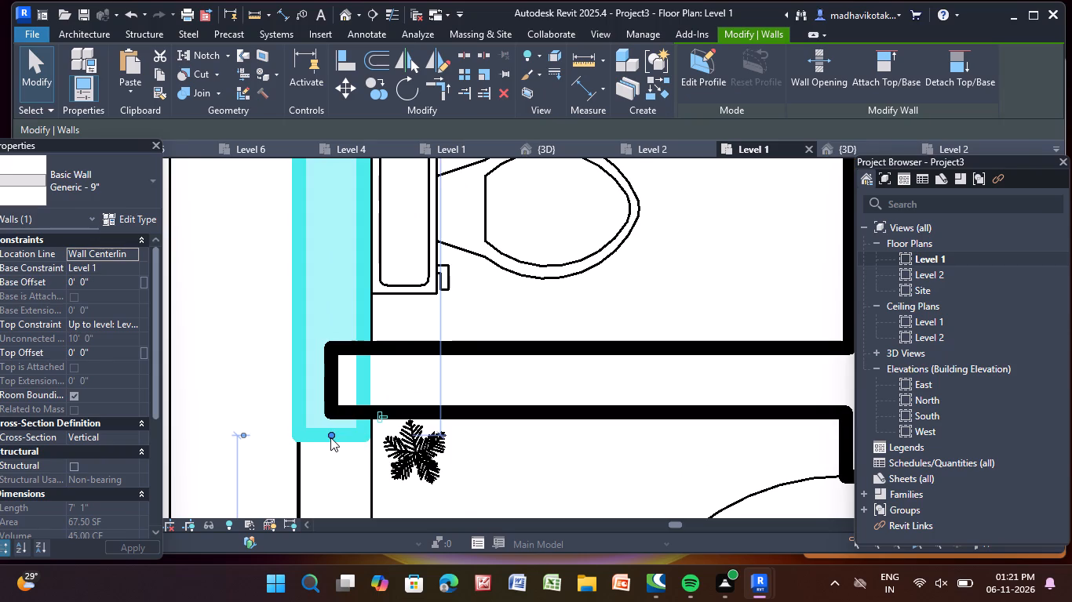
{"action": "left_click_drag", "start_coordinate": [332, 435], "coordinate": [337, 348]}
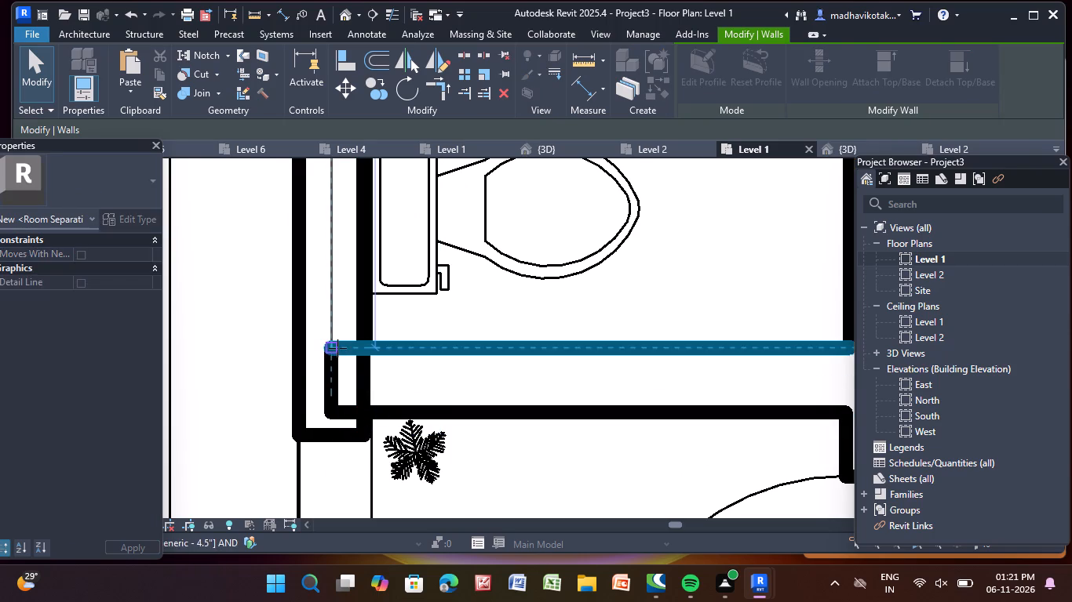
{"action": "left_click", "coordinate": [258, 307]}
{"action": "scroll", "coordinate": [341, 378], "scroll_direction": "down", "scroll_amount": 5}
{"action": "scroll", "coordinate": [367, 441], "scroll_direction": "down", "scroll_amount": 2}
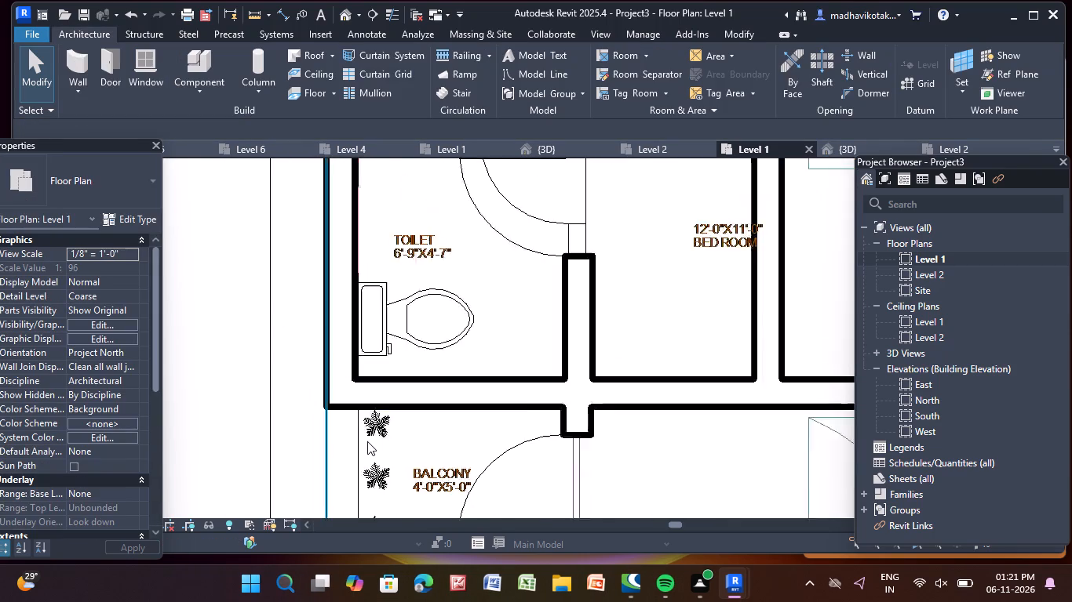
{"action": "scroll", "coordinate": [367, 441], "scroll_direction": "down", "scroll_amount": 1}
{"action": "middle_click_drag", "start_coordinate": [367, 440], "coordinate": [350, 330]}
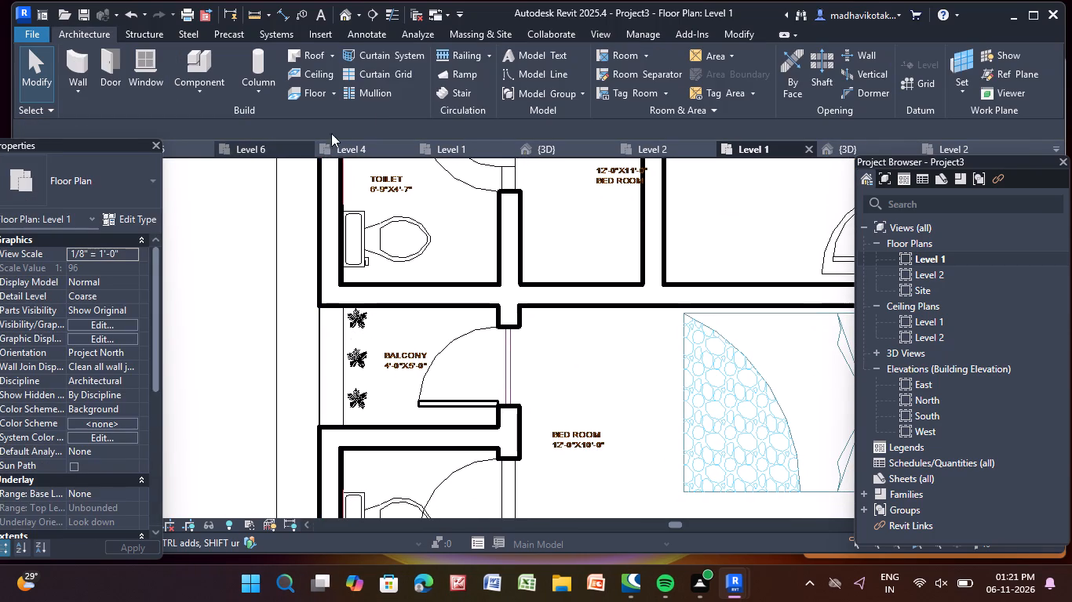
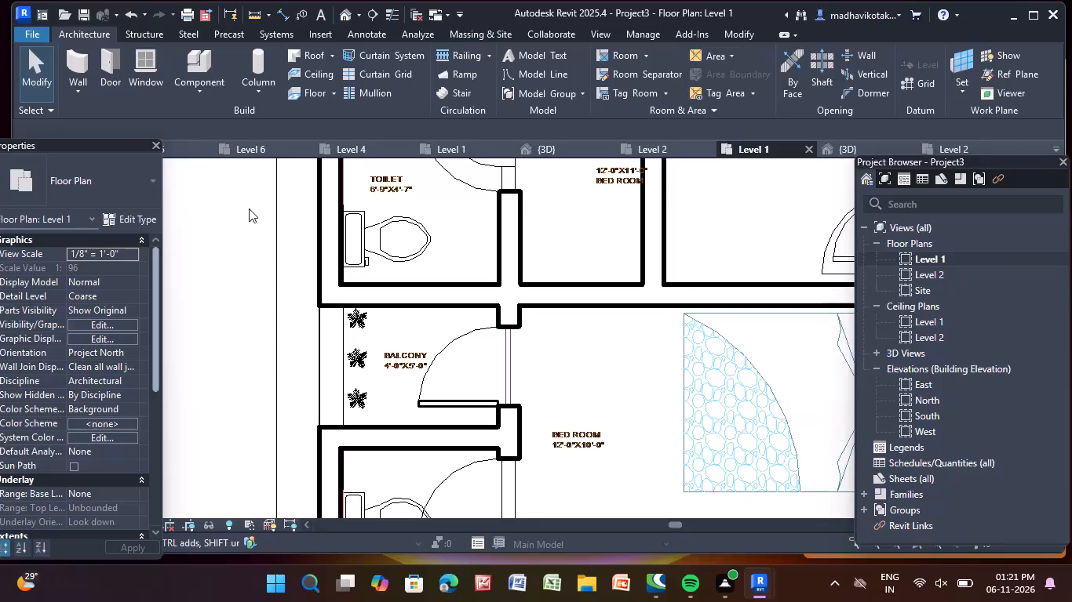
Create a railing about 3'-10" long on the west edge of the balcony beside the 12'-0" x 10'-0" bedroom, between the wall corners.
{"action": "left_click", "coordinate": [449, 54]}
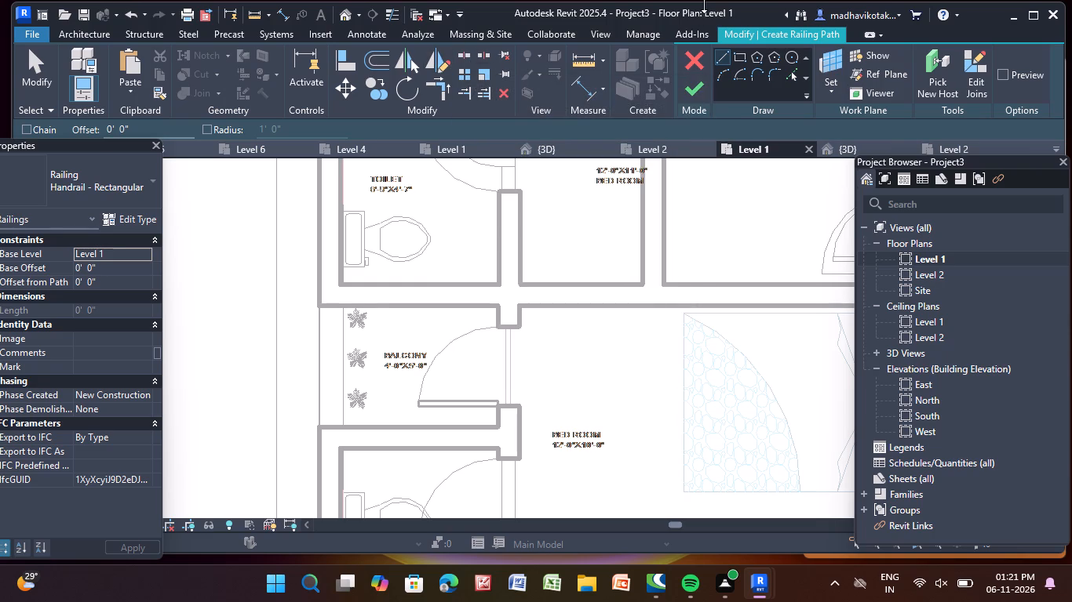
{"action": "left_click", "coordinate": [719, 49]}
{"action": "scroll", "coordinate": [335, 339], "scroll_direction": "up", "scroll_amount": 6}
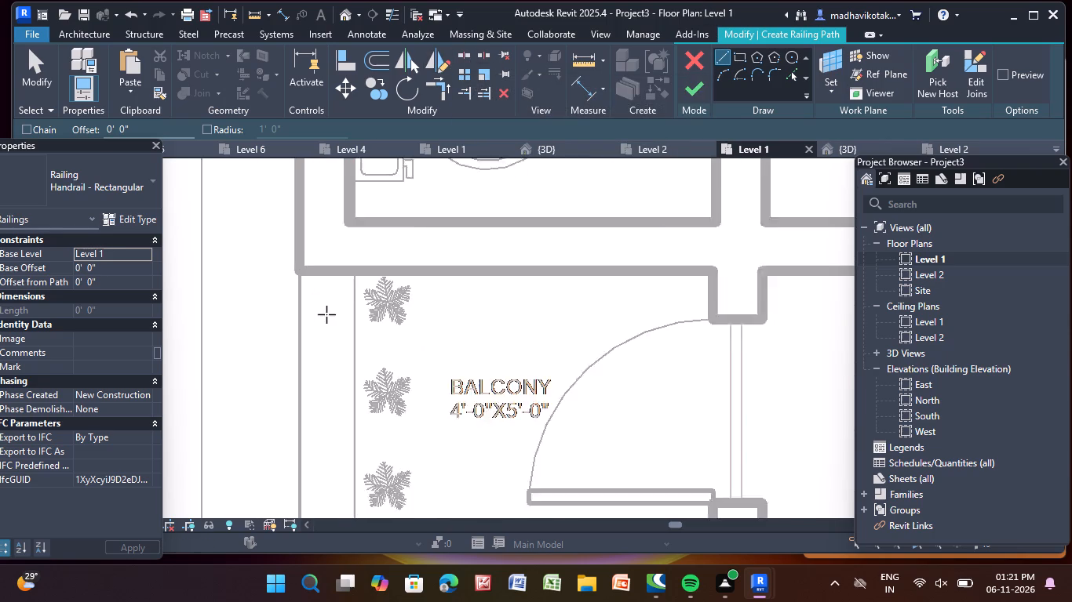
{"action": "scroll", "coordinate": [326, 314], "scroll_direction": "up", "scroll_amount": 1}
{"action": "left_click", "coordinate": [296, 263]}
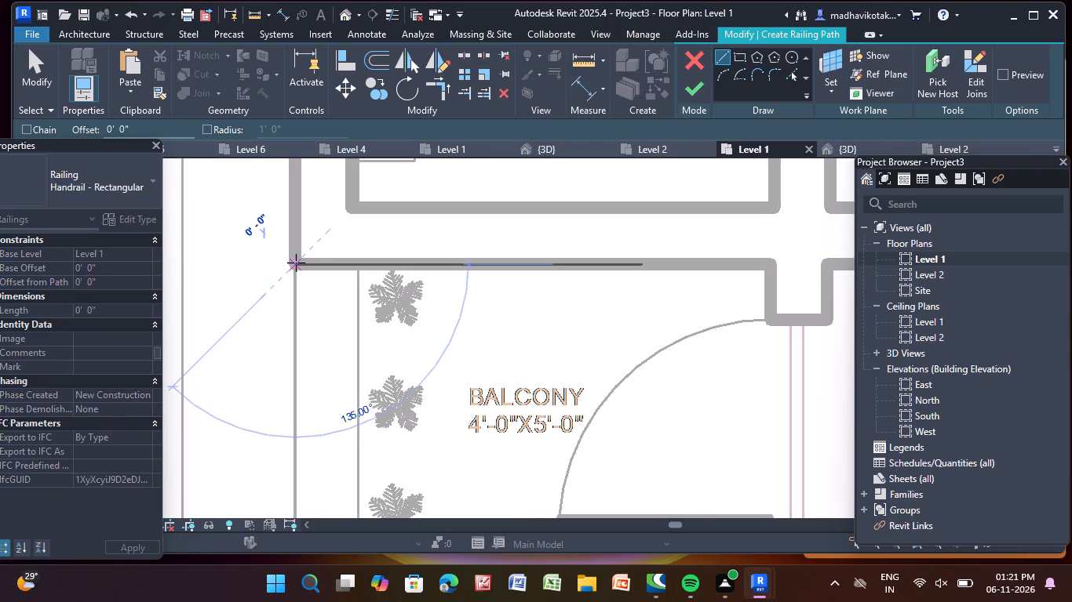
{"action": "middle_click_drag", "start_coordinate": [279, 491], "coordinate": [279, 298]}
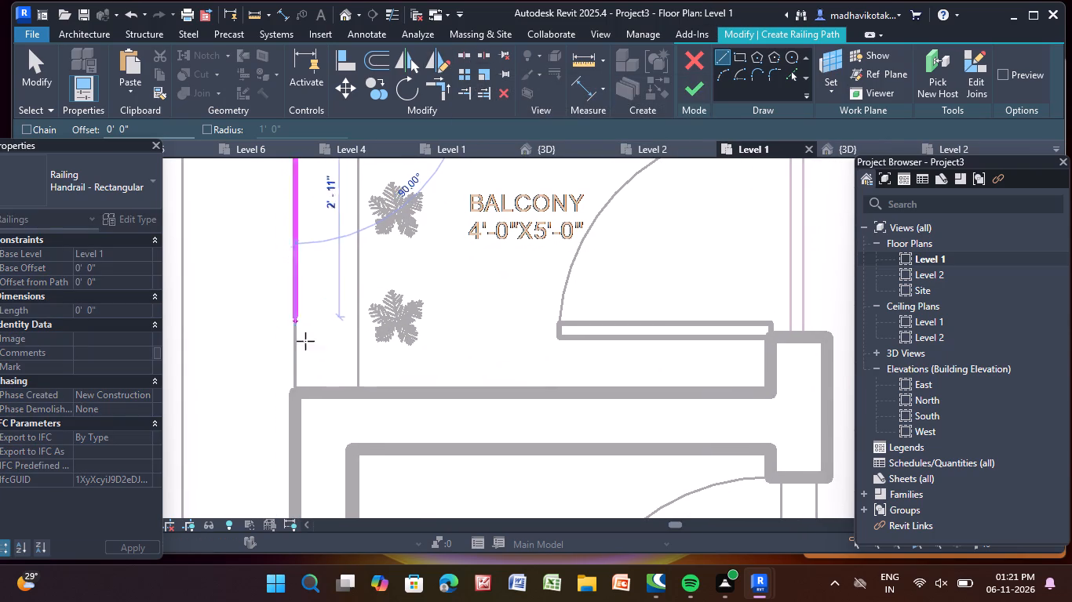
{"action": "left_click", "coordinate": [297, 392]}
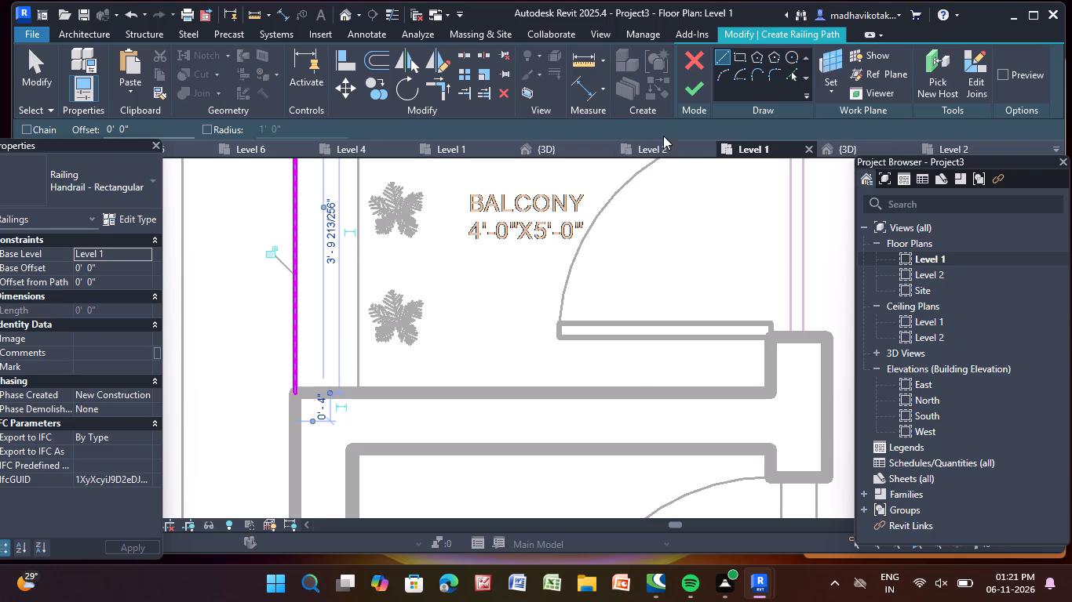
{"action": "left_click", "coordinate": [691, 82]}
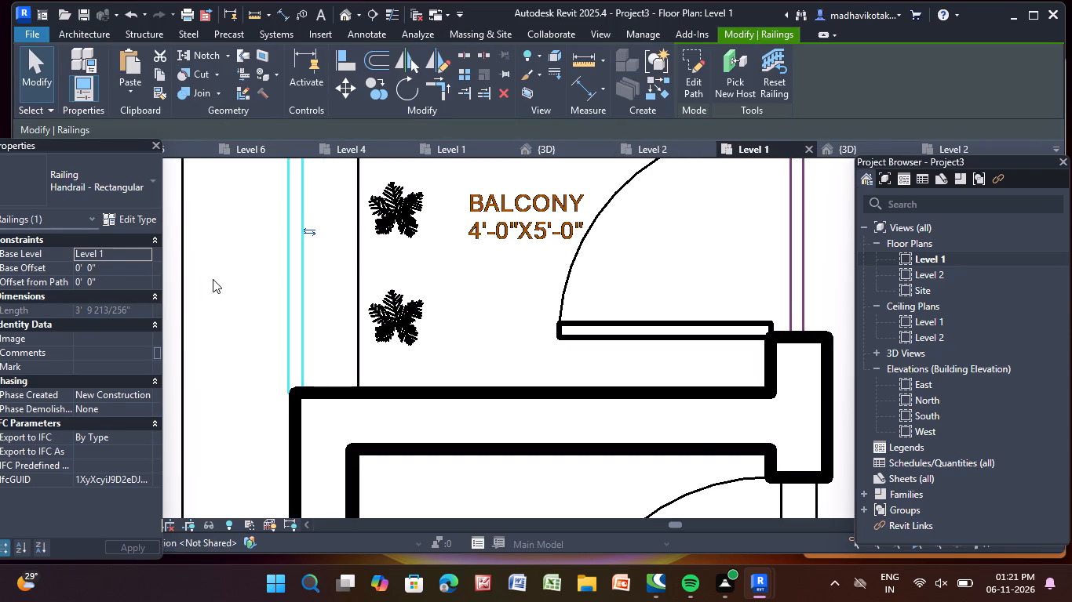
{"action": "left_click", "coordinate": [213, 279]}
Create a railing about 5'-1" long on the west edge of the southwest balcony beside the 12'-0" x 11'-0" bedroom, between the wall corners.
{"action": "scroll", "coordinate": [213, 279], "scroll_direction": "down", "scroll_amount": 5}
{"action": "scroll", "coordinate": [275, 386], "scroll_direction": "down", "scroll_amount": 4}
{"action": "middle_click_drag", "start_coordinate": [304, 420], "coordinate": [314, 398]}
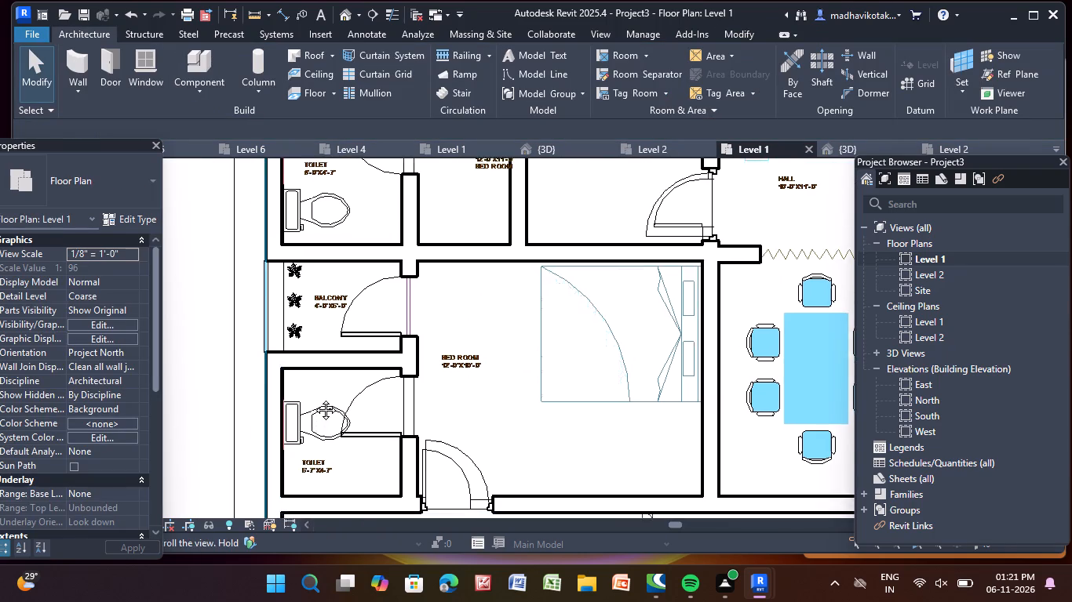
{"action": "middle_click_drag", "start_coordinate": [314, 398], "coordinate": [368, 167]}
{"action": "scroll", "coordinate": [345, 422], "scroll_direction": "down", "scroll_amount": 1}
{"action": "middle_click_drag", "start_coordinate": [337, 362], "coordinate": [335, 281]}
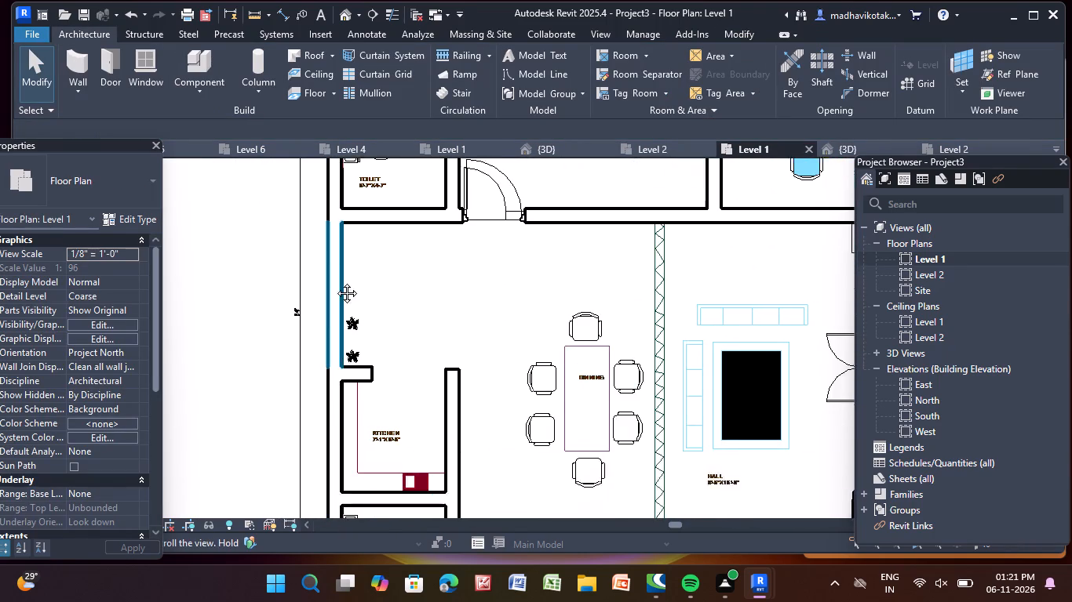
{"action": "middle_click_drag", "start_coordinate": [335, 281], "coordinate": [327, 158]}
{"action": "scroll", "coordinate": [327, 398], "scroll_direction": "down", "scroll_amount": 4}
{"action": "middle_click_drag", "start_coordinate": [322, 430], "coordinate": [368, 226]}
{"action": "scroll", "coordinate": [368, 227], "scroll_direction": "up", "scroll_amount": 2}
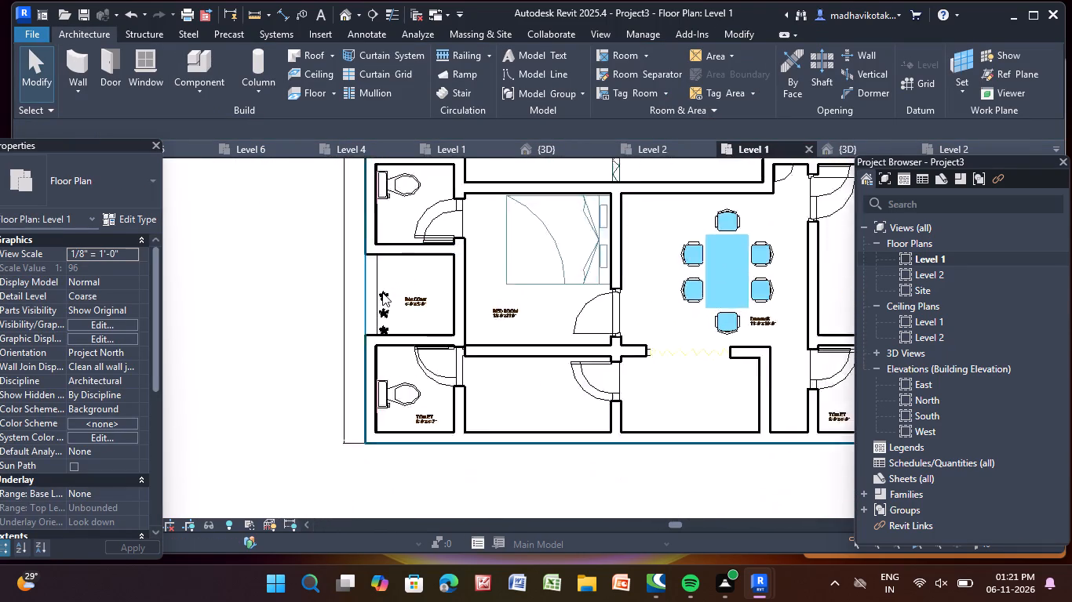
{"action": "scroll", "coordinate": [382, 292], "scroll_direction": "up", "scroll_amount": 5}
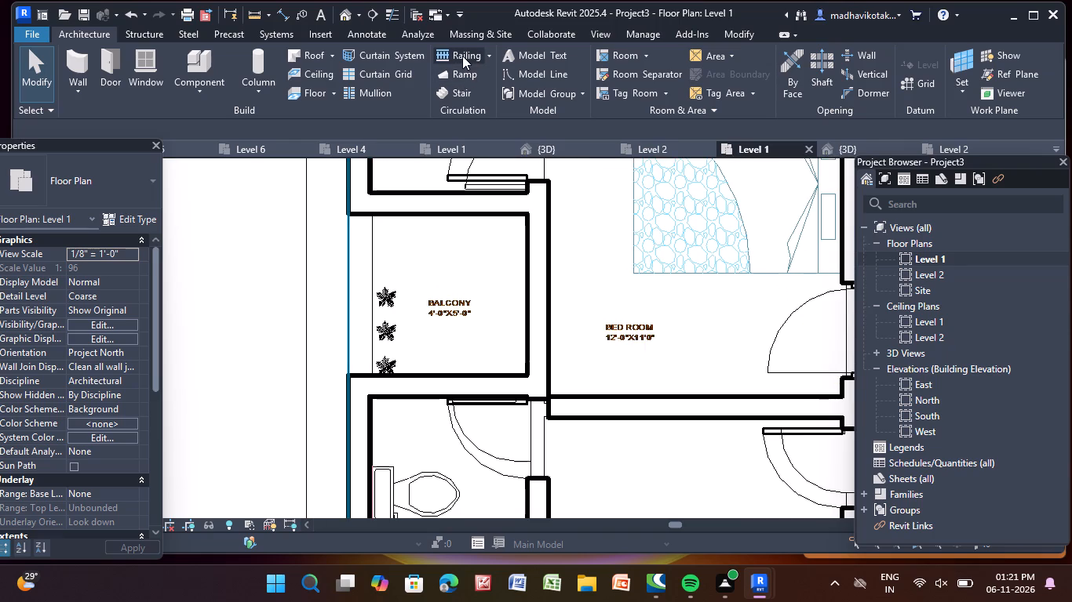
{"action": "left_click", "coordinate": [462, 56]}
{"action": "left_click", "coordinate": [723, 56]}
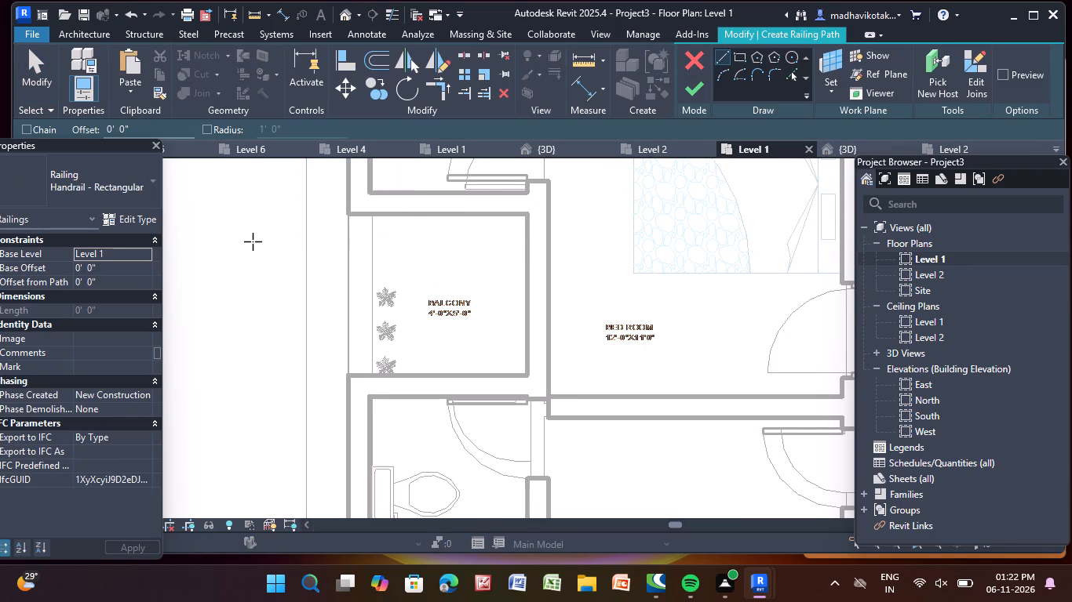
{"action": "scroll", "coordinate": [385, 227], "scroll_direction": "up", "scroll_amount": 6}
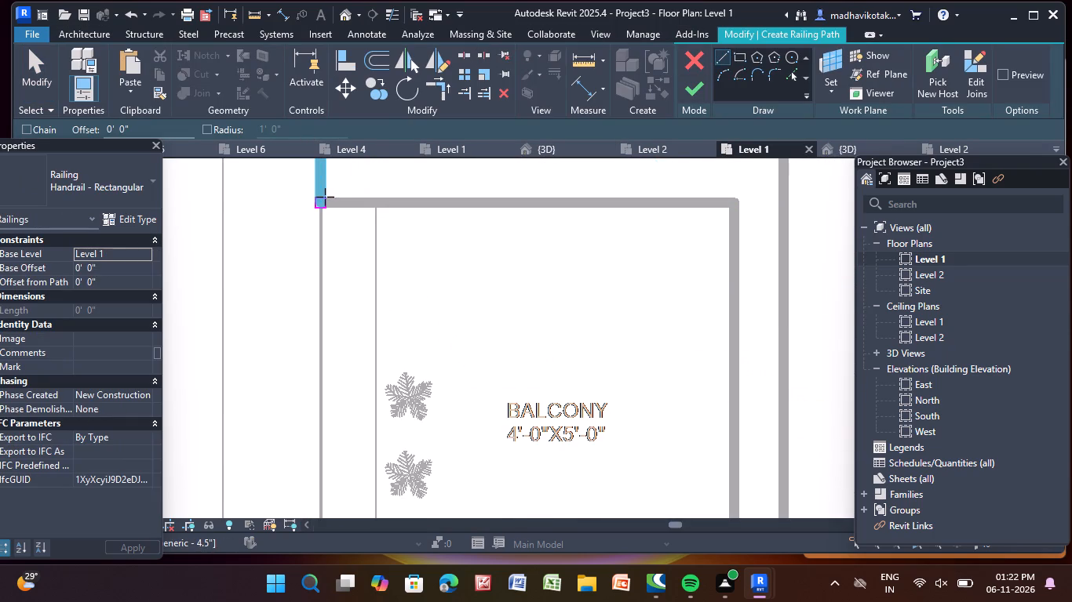
{"action": "left_click_drag", "start_coordinate": [320, 201], "coordinate": [312, 228]}
{"action": "scroll", "coordinate": [299, 459], "scroll_direction": "down", "scroll_amount": 3}
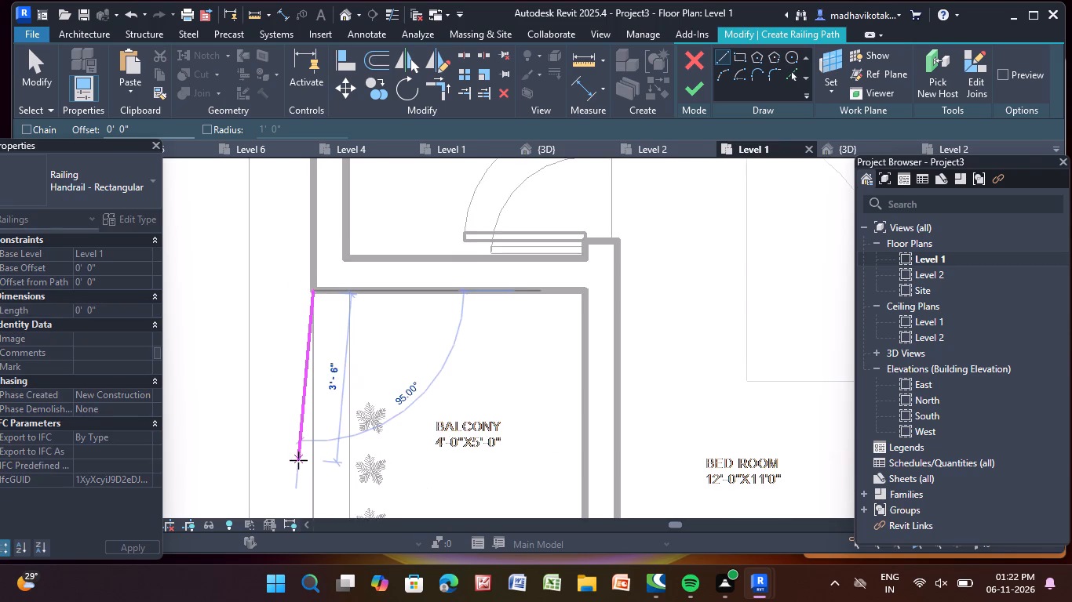
{"action": "middle_click_drag", "start_coordinate": [298, 460], "coordinate": [282, 284]}
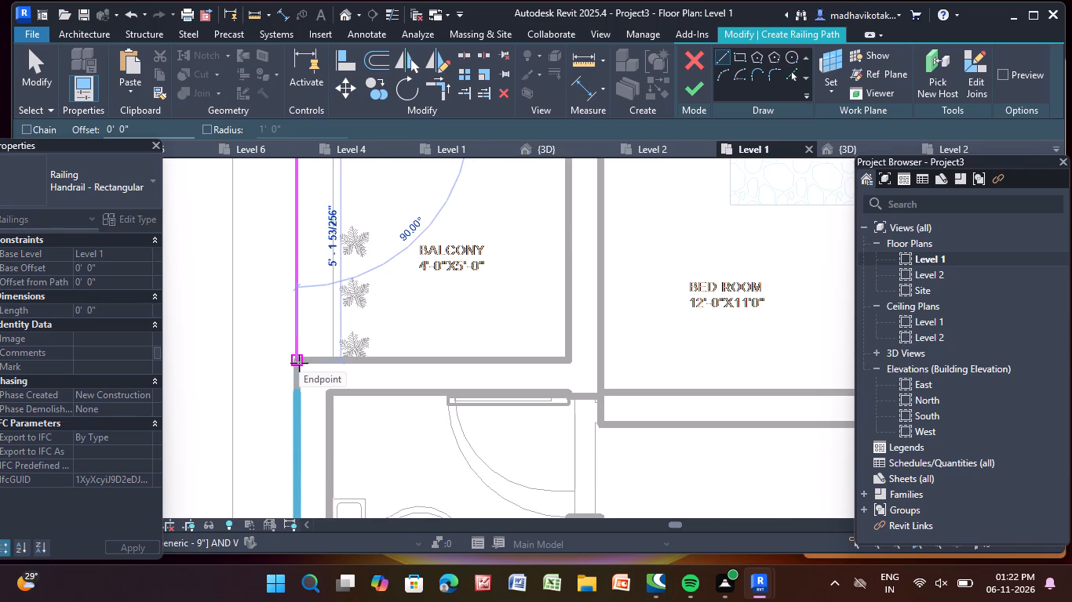
{"action": "left_click", "coordinate": [299, 363]}
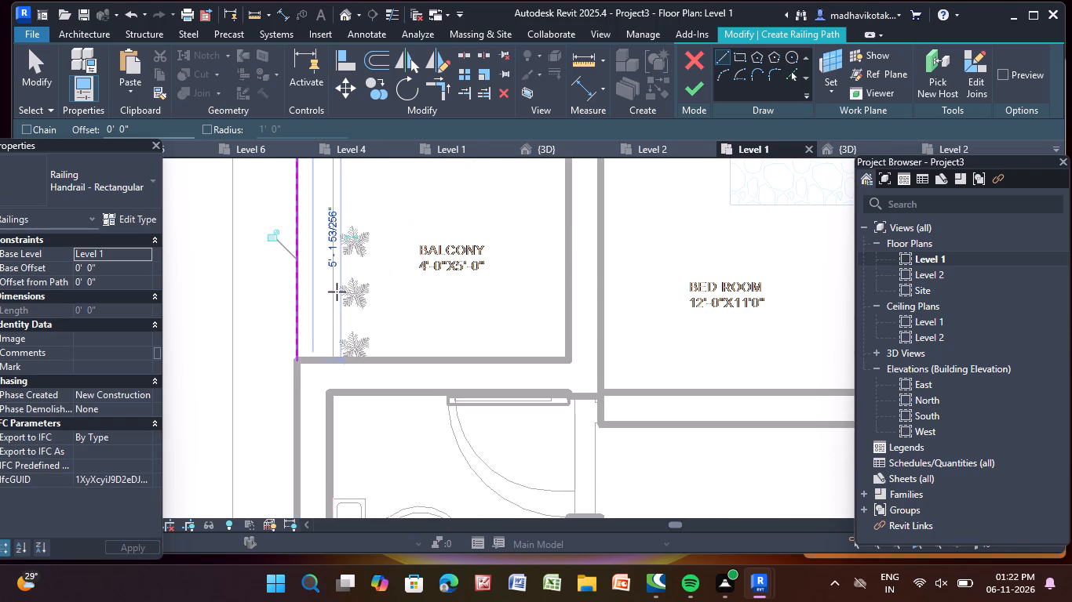
{"action": "left_click", "coordinate": [703, 84]}
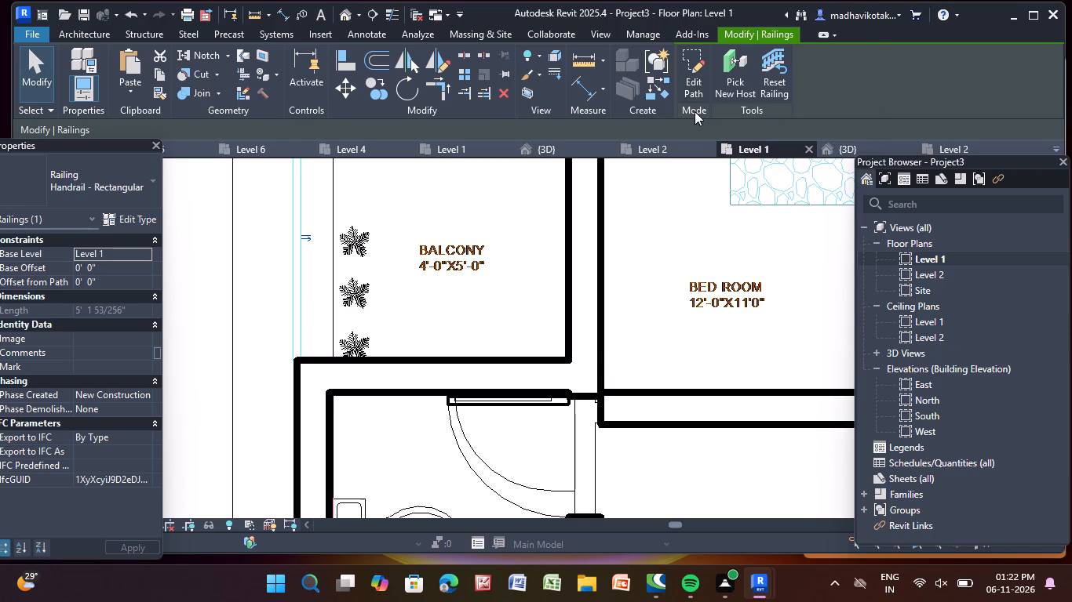
{"action": "left_click", "coordinate": [257, 269]}
Create a 4'-4" railing along the south edge of the southeast 5'-0" x 4'-5" balcony, between the two wall corners.
{"action": "scroll", "coordinate": [397, 285], "scroll_direction": "down", "scroll_amount": 10}
{"action": "middle_click_drag", "start_coordinate": [393, 288], "coordinate": [349, 338]}
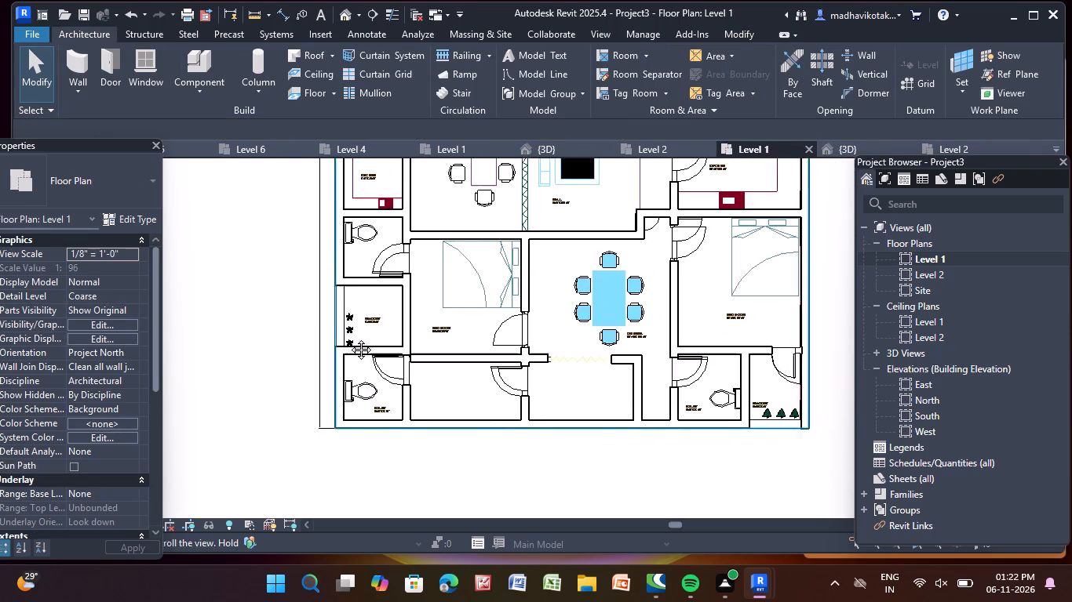
{"action": "middle_click_drag", "start_coordinate": [349, 338], "coordinate": [333, 350]}
{"action": "scroll", "coordinate": [763, 465], "scroll_direction": "down", "scroll_amount": 1}
{"action": "middle_click_drag", "start_coordinate": [761, 460], "coordinate": [369, 380]}
{"action": "scroll", "coordinate": [373, 383], "scroll_direction": "up", "scroll_amount": 4}
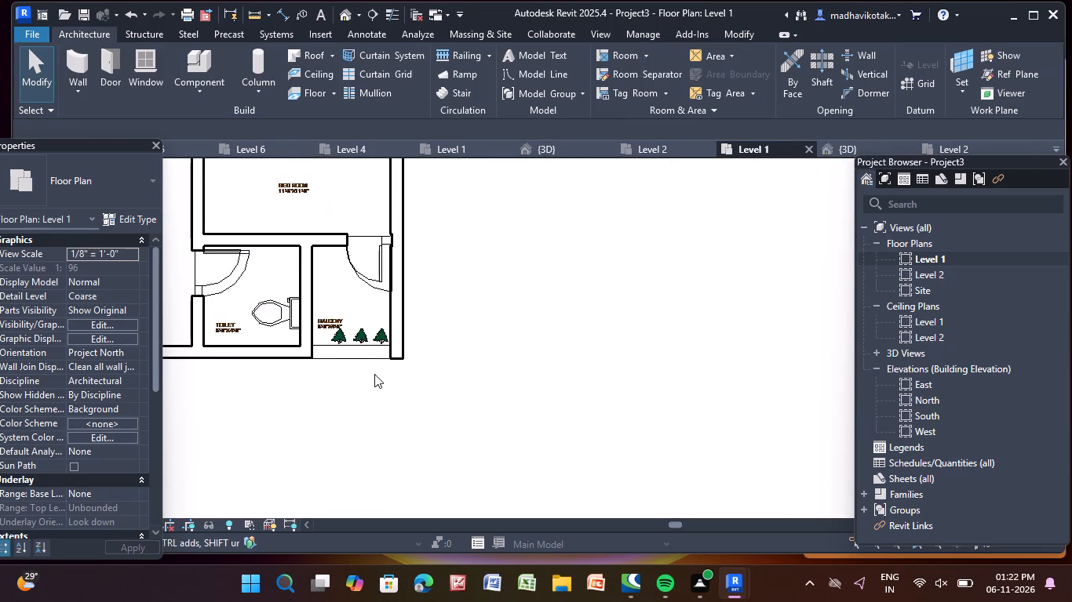
{"action": "scroll", "coordinate": [374, 374], "scroll_direction": "up", "scroll_amount": 4}
{"action": "middle_click_drag", "start_coordinate": [370, 357], "coordinate": [556, 386]}
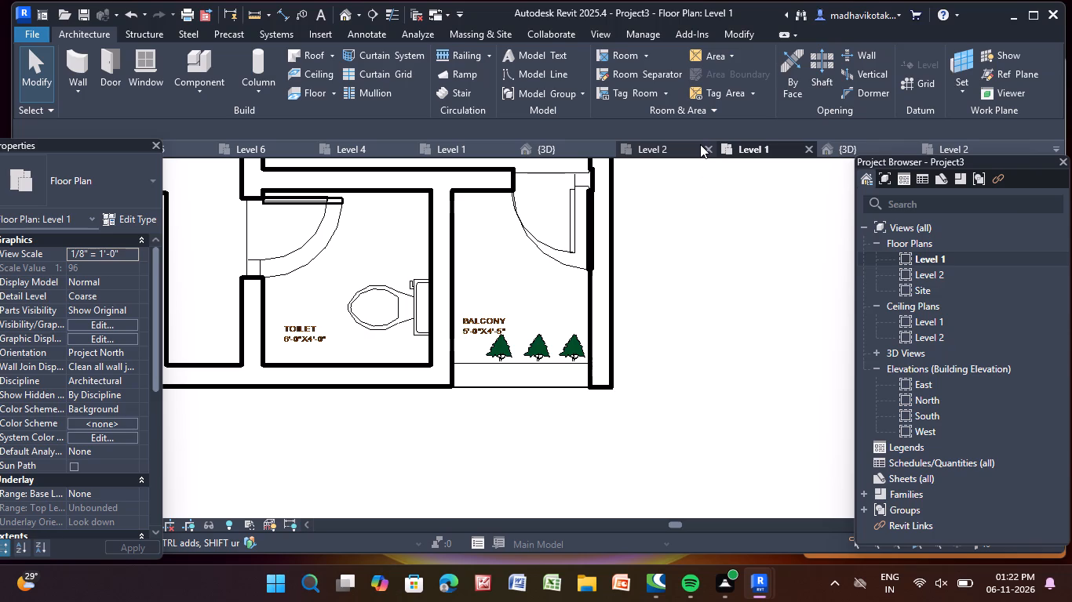
{"action": "left_click", "coordinate": [454, 55]}
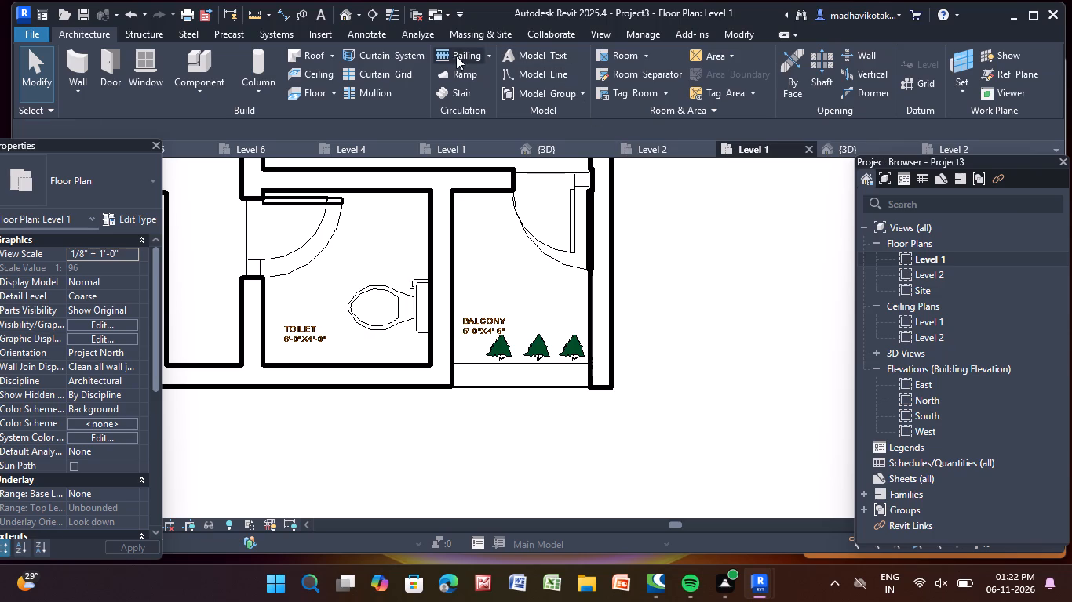
{"action": "left_click", "coordinate": [723, 56]}
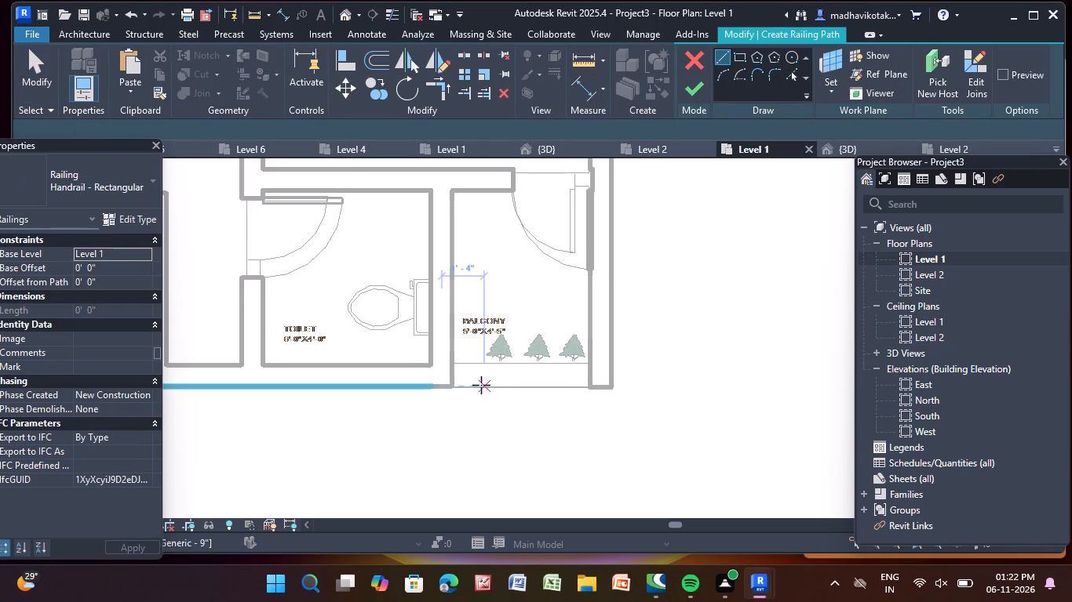
{"action": "scroll", "coordinate": [476, 389], "scroll_direction": "up", "scroll_amount": 7}
{"action": "left_click", "coordinate": [439, 375]}
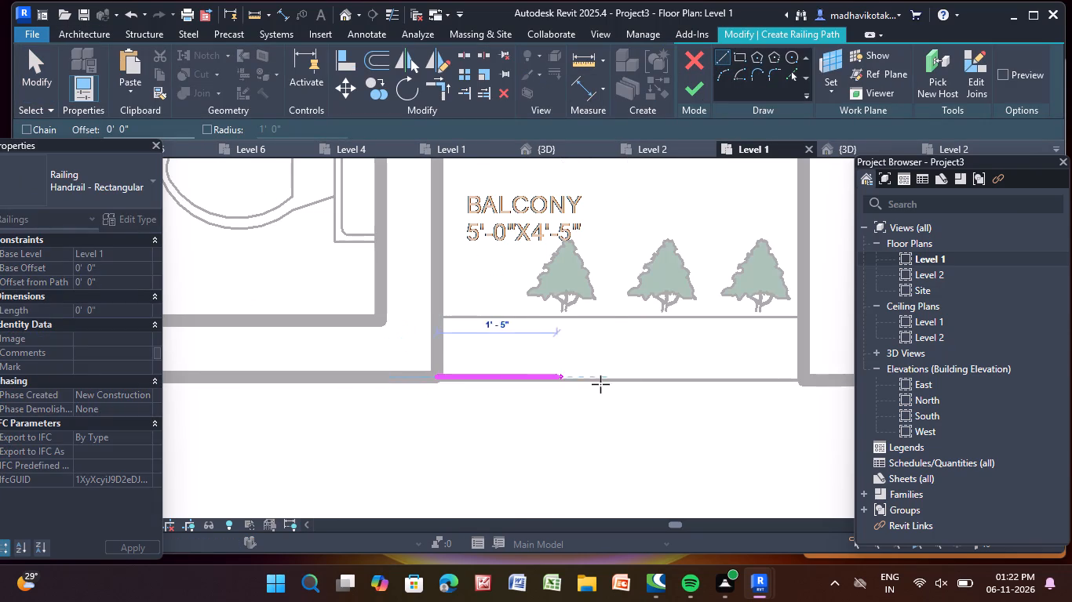
{"action": "left_click", "coordinate": [804, 381]}
{"action": "scroll", "coordinate": [804, 379], "scroll_direction": "down", "scroll_amount": 4}
{"action": "middle_click_drag", "start_coordinate": [804, 379], "coordinate": [596, 401]}
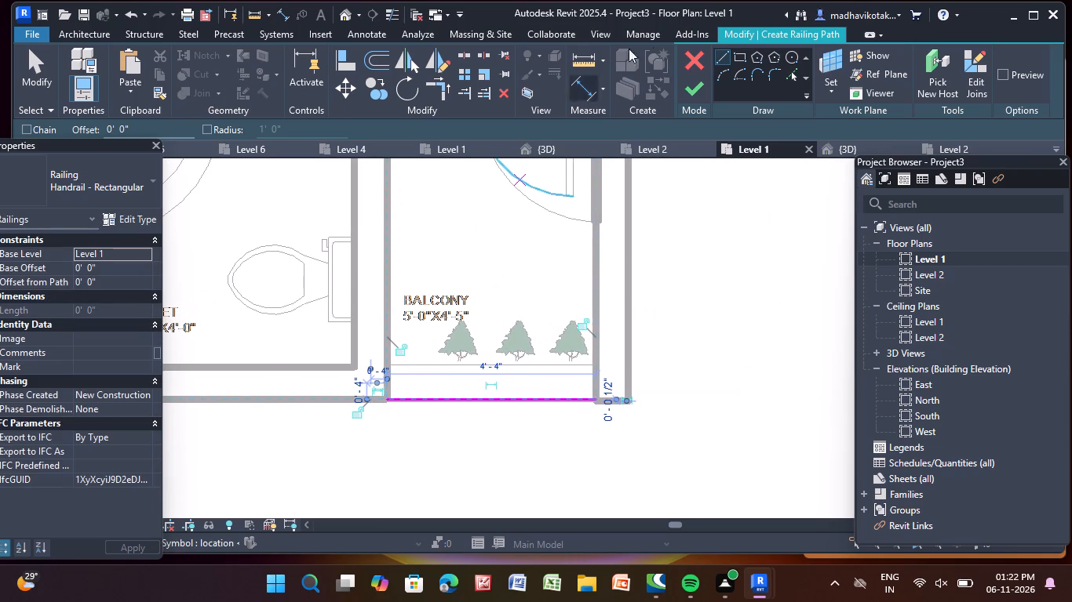
{"action": "left_click", "coordinate": [698, 95]}
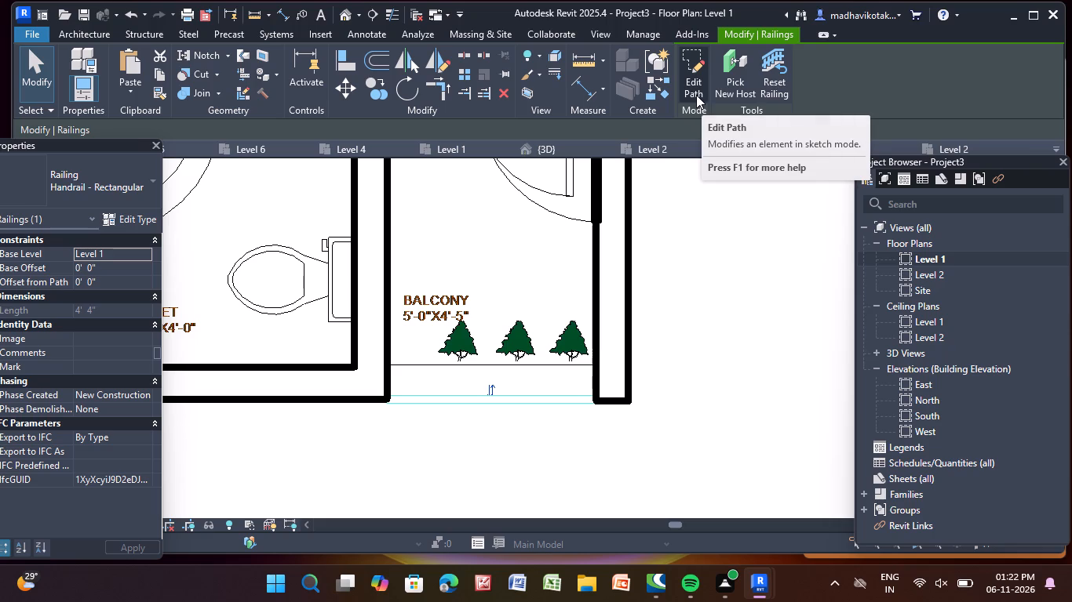
{"action": "left_click", "coordinate": [687, 368]}
Examine the northeast 5'-0" x 4'-5" balcony and the wall ends around its east edge.
{"action": "scroll", "coordinate": [689, 359], "scroll_direction": "down", "scroll_amount": 10}
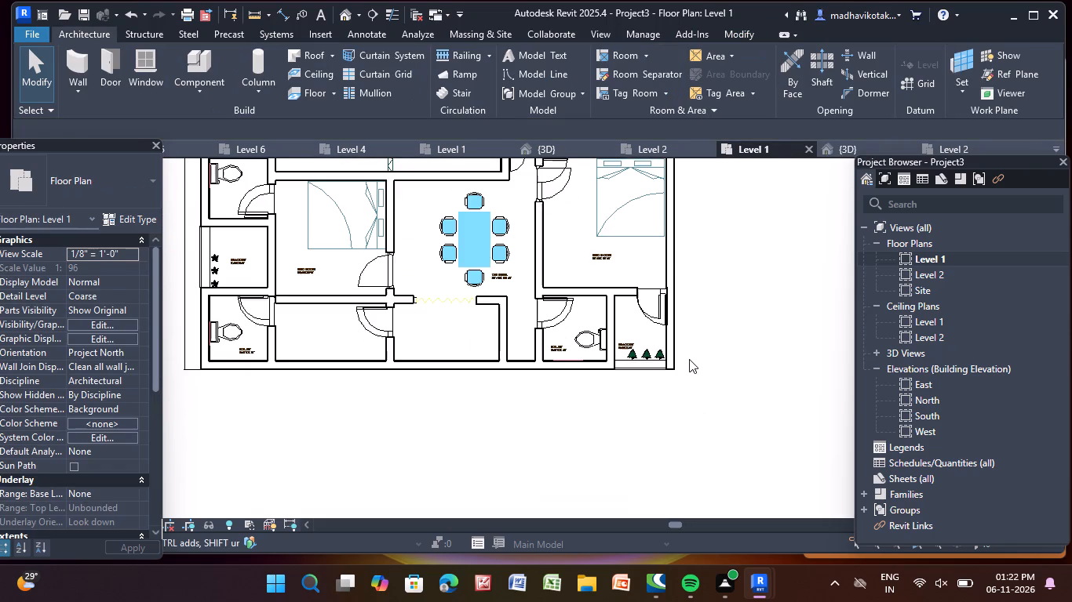
{"action": "middle_click_drag", "start_coordinate": [681, 404], "coordinate": [515, 601]}
{"action": "middle_click_drag", "start_coordinate": [486, 233], "coordinate": [477, 573]}
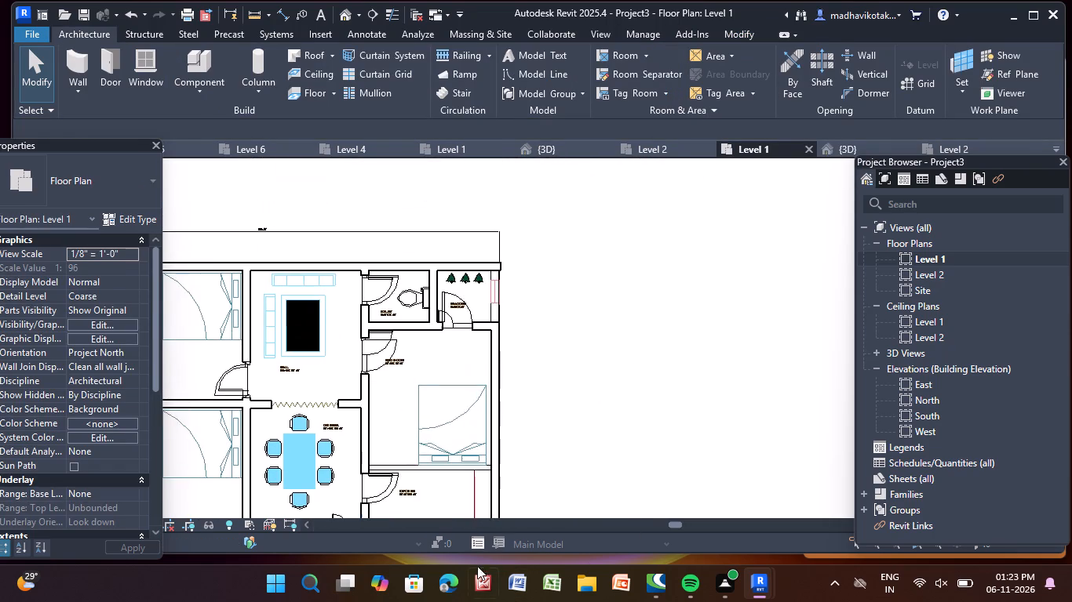
{"action": "scroll", "coordinate": [454, 264], "scroll_direction": "up", "scroll_amount": 9}
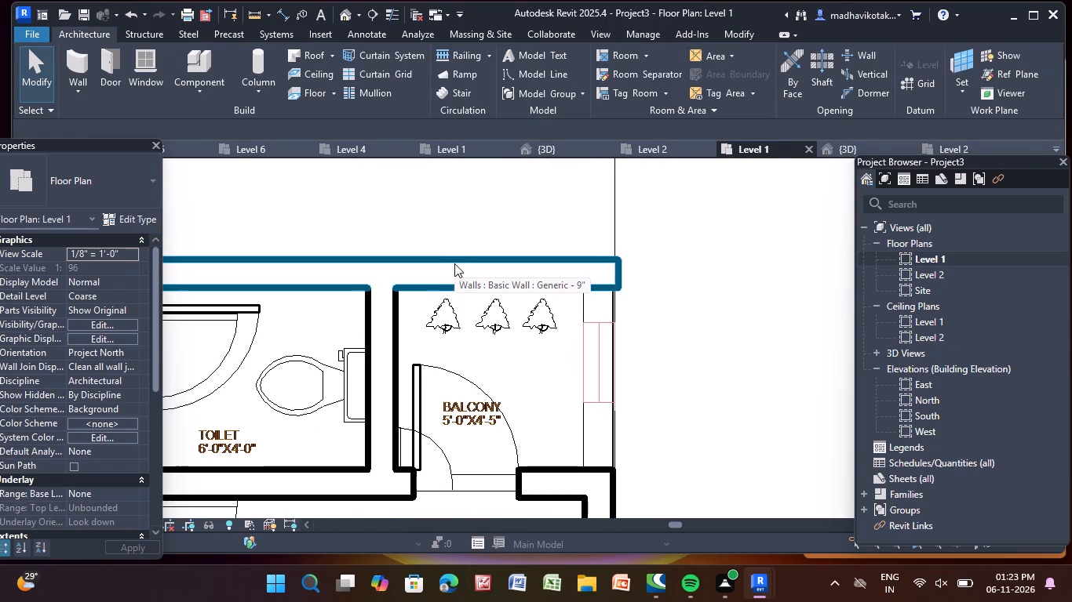
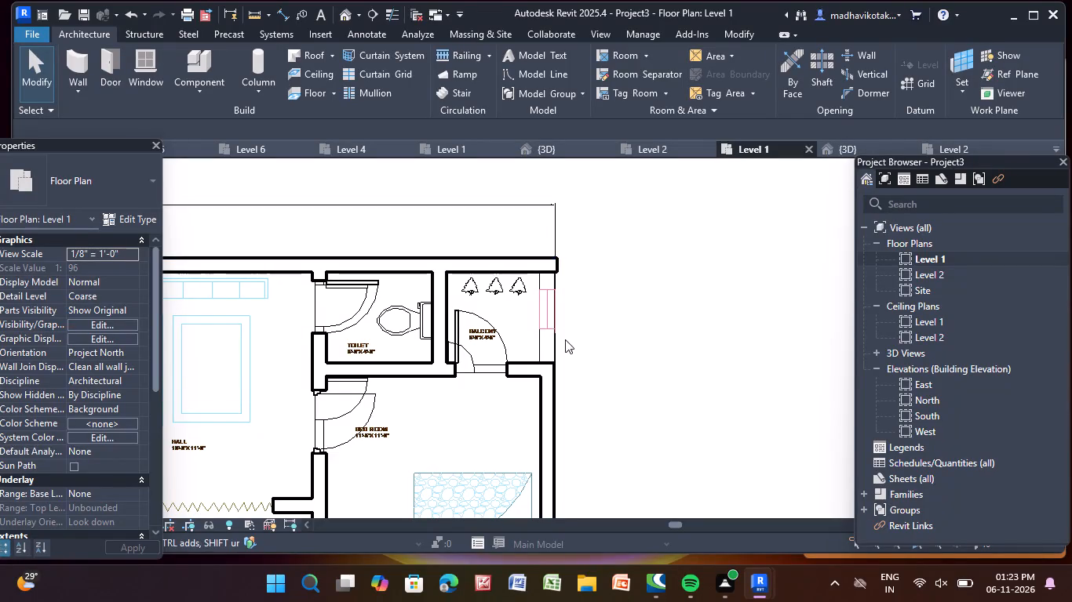
Shorten the north exterior wall to about 34'-1" by pulling its east end back to the partition between the toilet and northeast balcony.
{"action": "left_click", "coordinate": [490, 262]}
{"action": "middle_click_drag", "start_coordinate": [501, 294], "coordinate": [538, 342]}
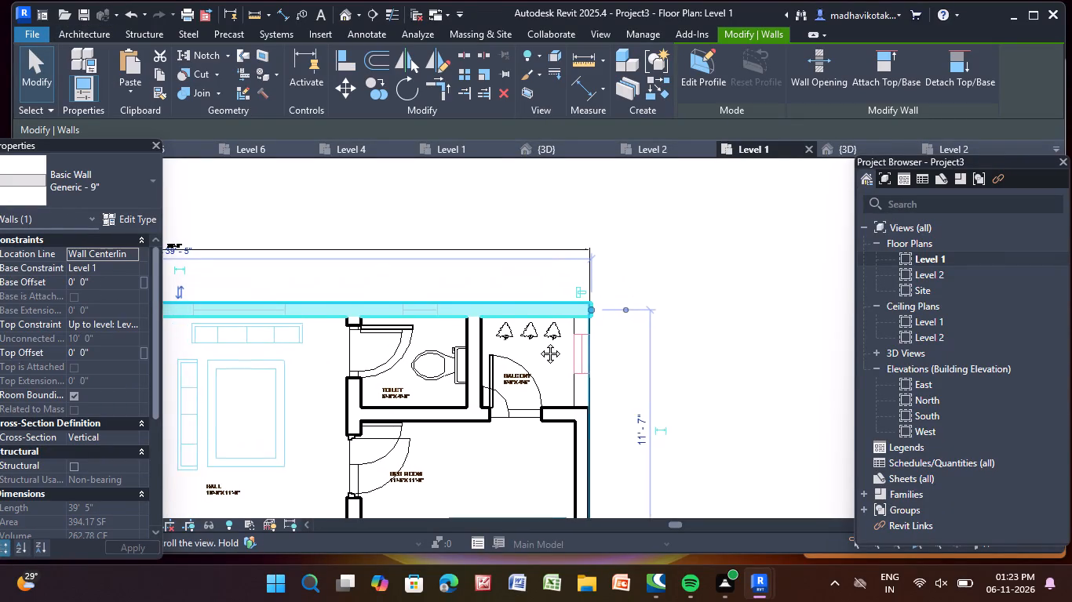
{"action": "middle_click_drag", "start_coordinate": [538, 342], "coordinate": [558, 353]}
{"action": "scroll", "coordinate": [611, 324], "scroll_direction": "up", "scroll_amount": 4}
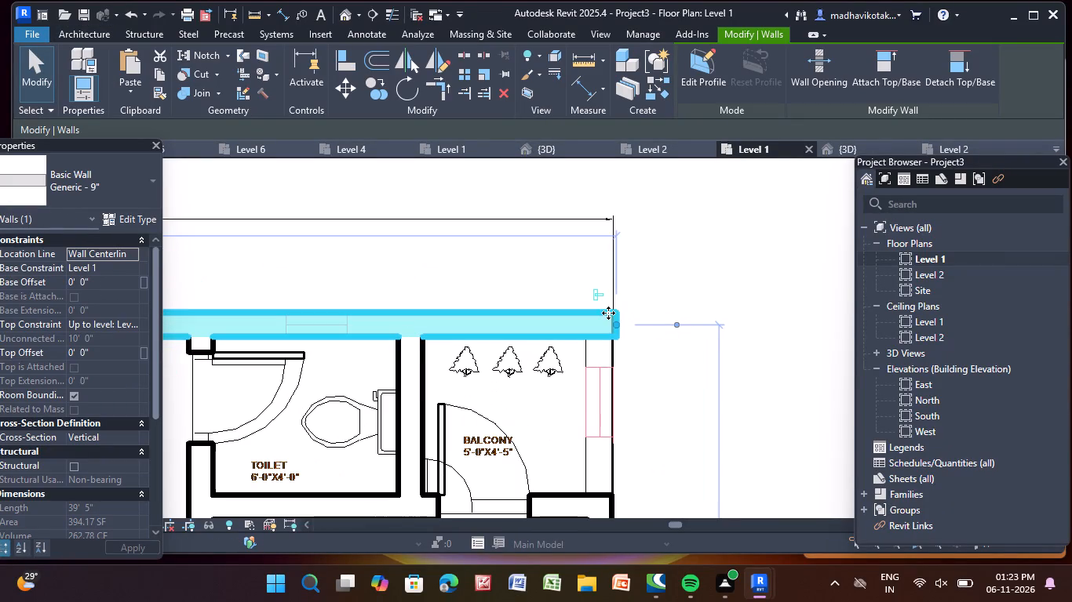
{"action": "left_click_drag", "start_coordinate": [618, 322], "coordinate": [415, 333]}
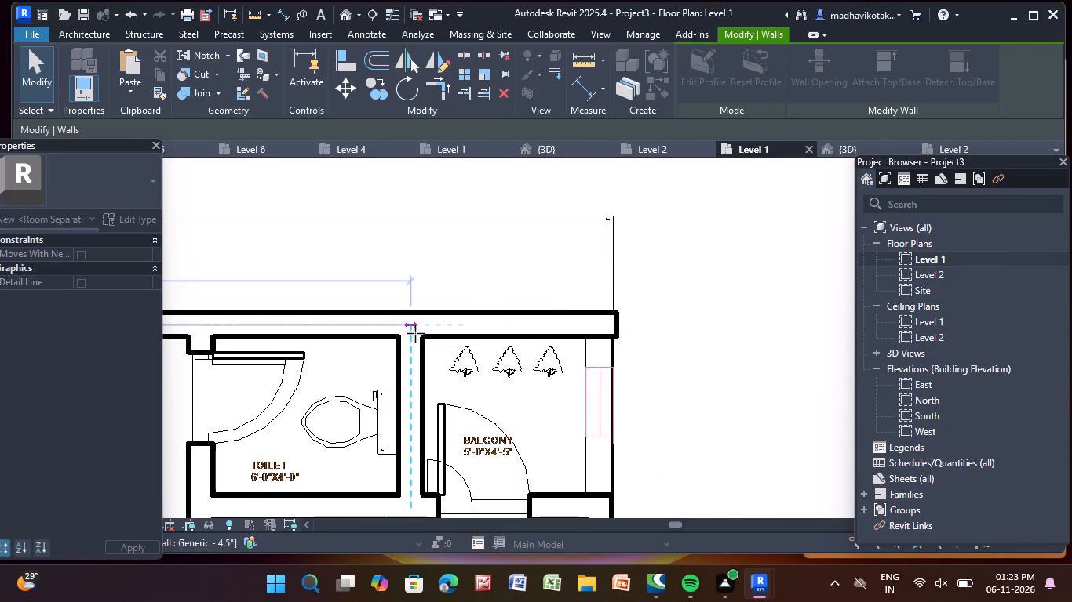
{"action": "left_click_drag", "start_coordinate": [415, 333], "coordinate": [422, 333]}
{"action": "left_click", "coordinate": [693, 269]}
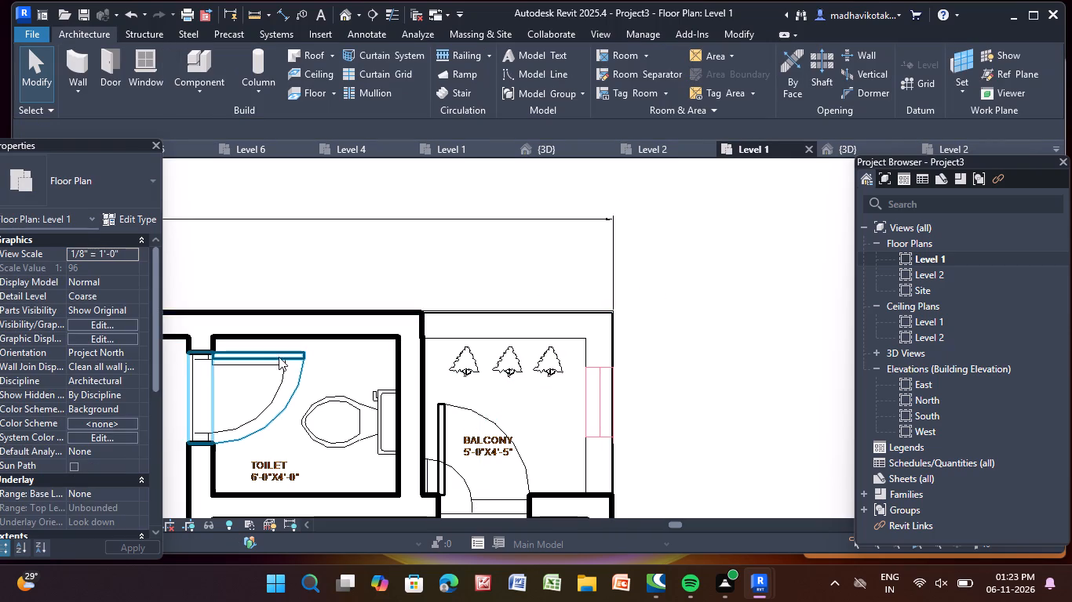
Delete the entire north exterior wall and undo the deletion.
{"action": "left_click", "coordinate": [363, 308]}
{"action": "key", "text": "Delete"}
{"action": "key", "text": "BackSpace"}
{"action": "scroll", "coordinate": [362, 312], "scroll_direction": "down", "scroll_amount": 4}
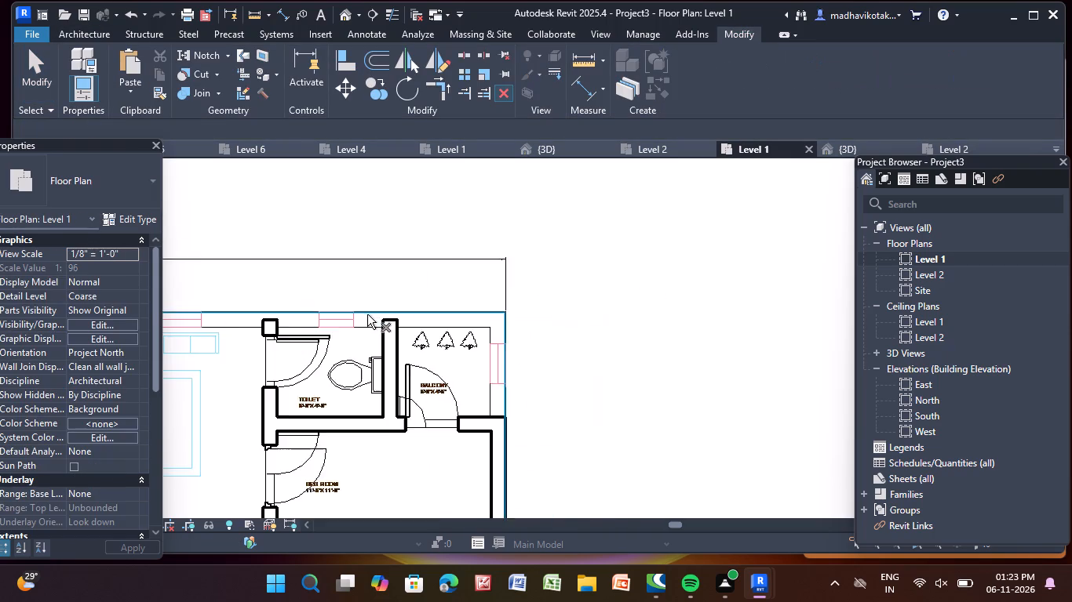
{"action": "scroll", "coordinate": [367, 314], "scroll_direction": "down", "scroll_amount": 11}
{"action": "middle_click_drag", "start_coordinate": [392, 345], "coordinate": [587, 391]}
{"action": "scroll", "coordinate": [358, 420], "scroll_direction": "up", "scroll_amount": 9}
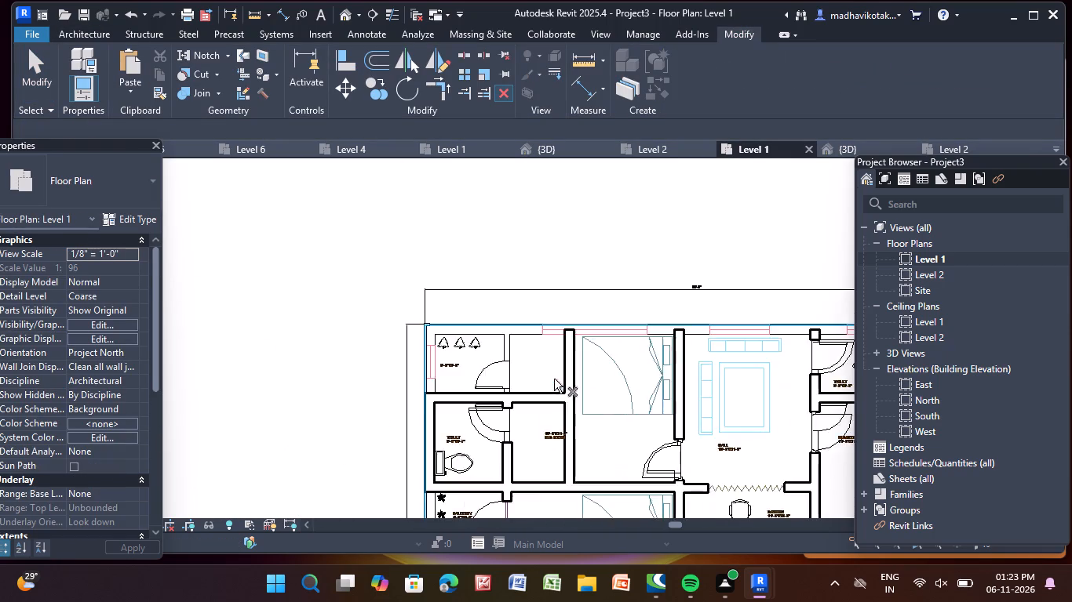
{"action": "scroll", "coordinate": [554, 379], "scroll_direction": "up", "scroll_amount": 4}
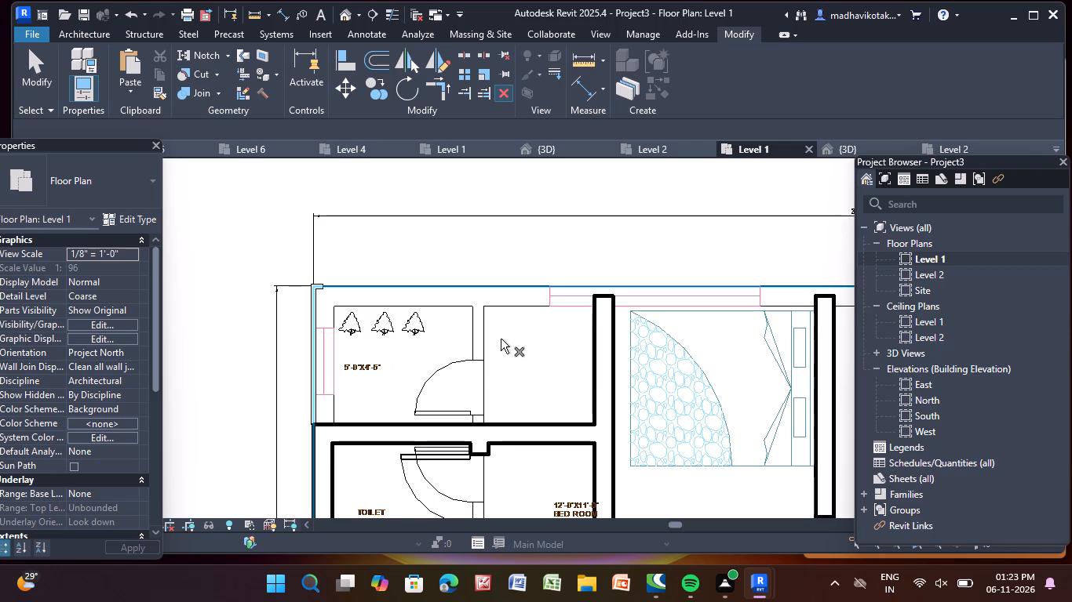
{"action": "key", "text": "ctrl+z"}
Shorten the north exterior wall's west end to the east edge of the northwest 5'-0" x 4'-5" balcony, opening that balcony's north side.
{"action": "scroll", "coordinate": [486, 358], "scroll_direction": "down", "scroll_amount": 3}
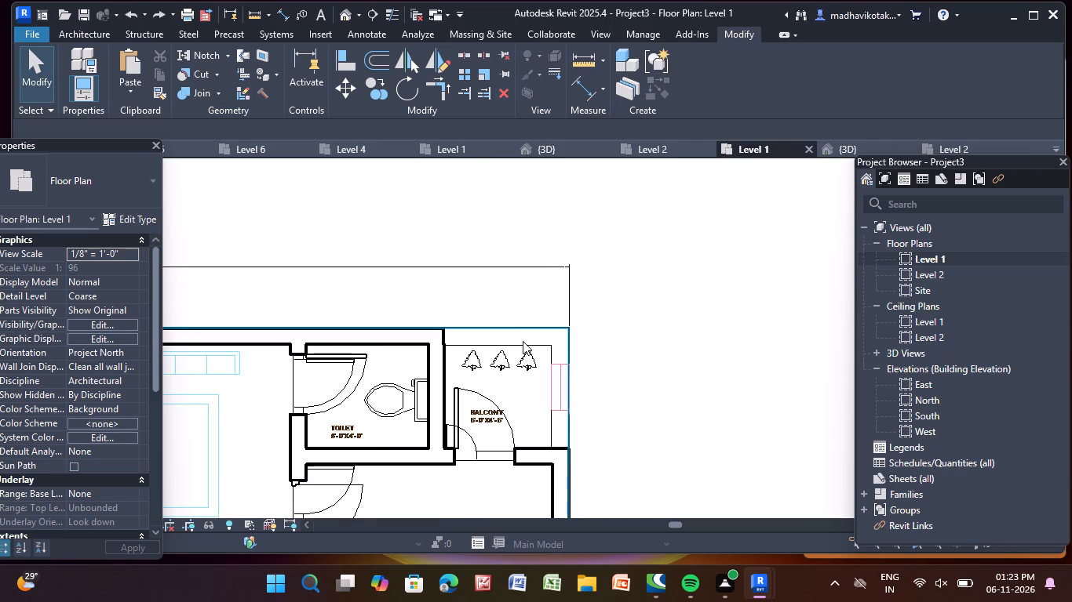
{"action": "scroll", "coordinate": [521, 343], "scroll_direction": "down", "scroll_amount": 1}
{"action": "scroll", "coordinate": [458, 345], "scroll_direction": "down", "scroll_amount": 3}
{"action": "middle_click_drag", "start_coordinate": [458, 345], "coordinate": [805, 353]}
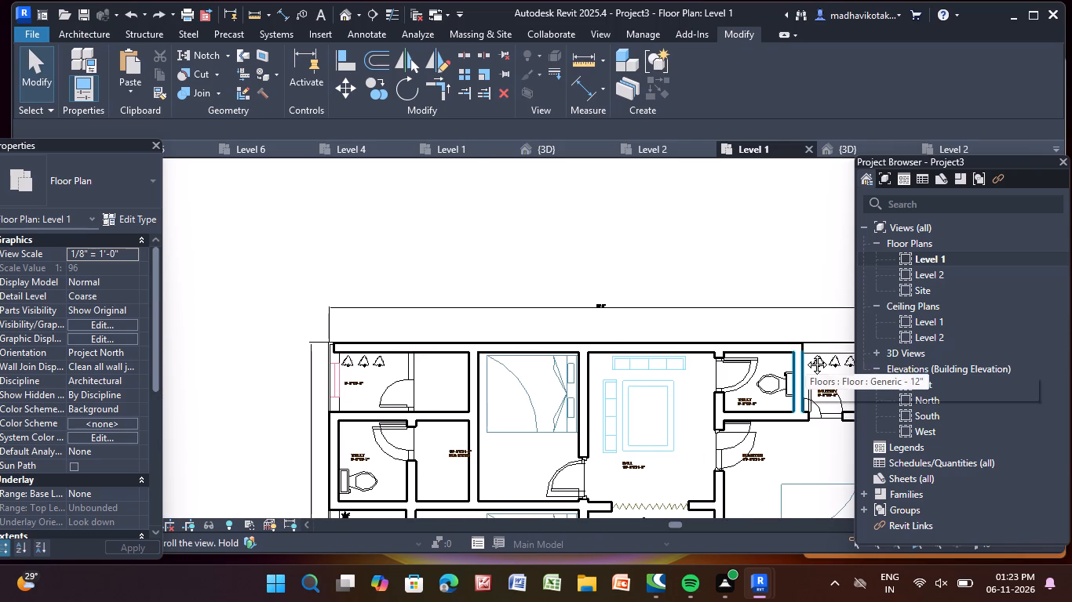
{"action": "middle_click_drag", "start_coordinate": [805, 353], "coordinate": [797, 353]}
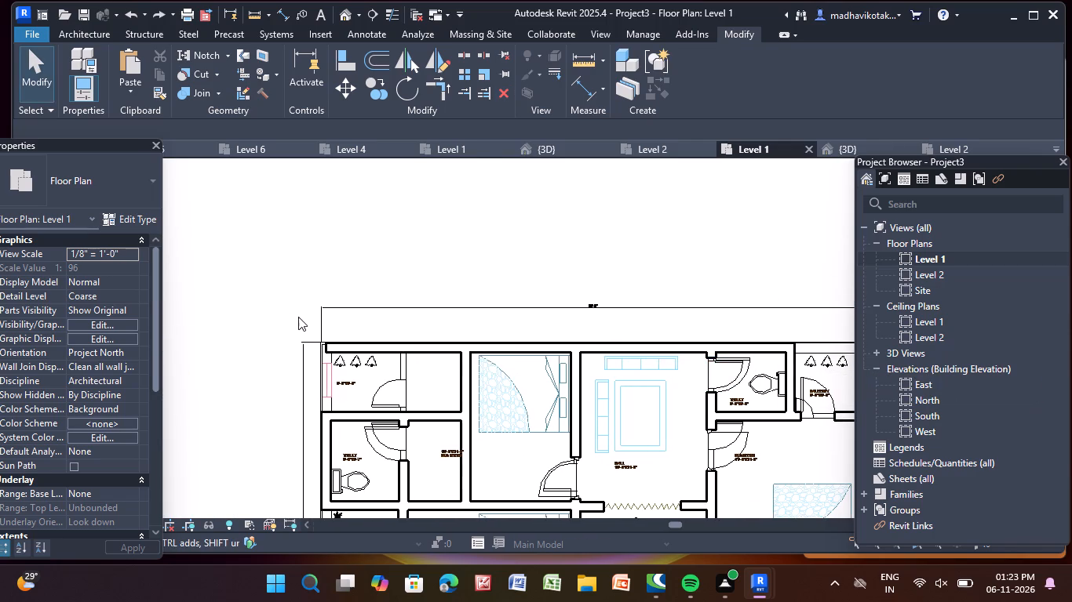
{"action": "scroll", "coordinate": [360, 356], "scroll_direction": "up", "scroll_amount": 5}
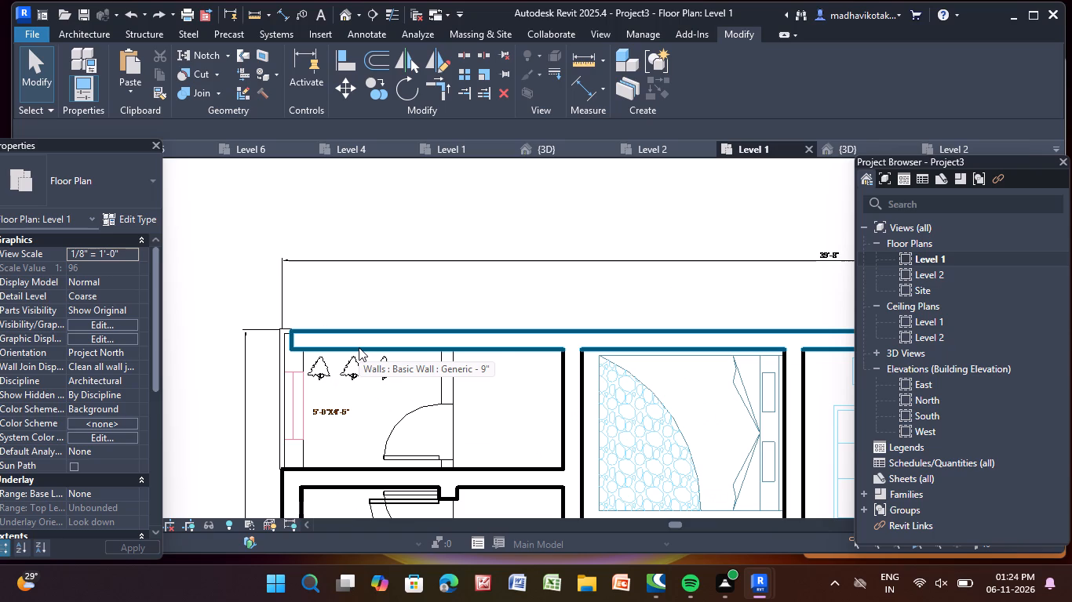
{"action": "left_click", "coordinate": [359, 347]}
{"action": "scroll", "coordinate": [303, 343], "scroll_direction": "up", "scroll_amount": 1}
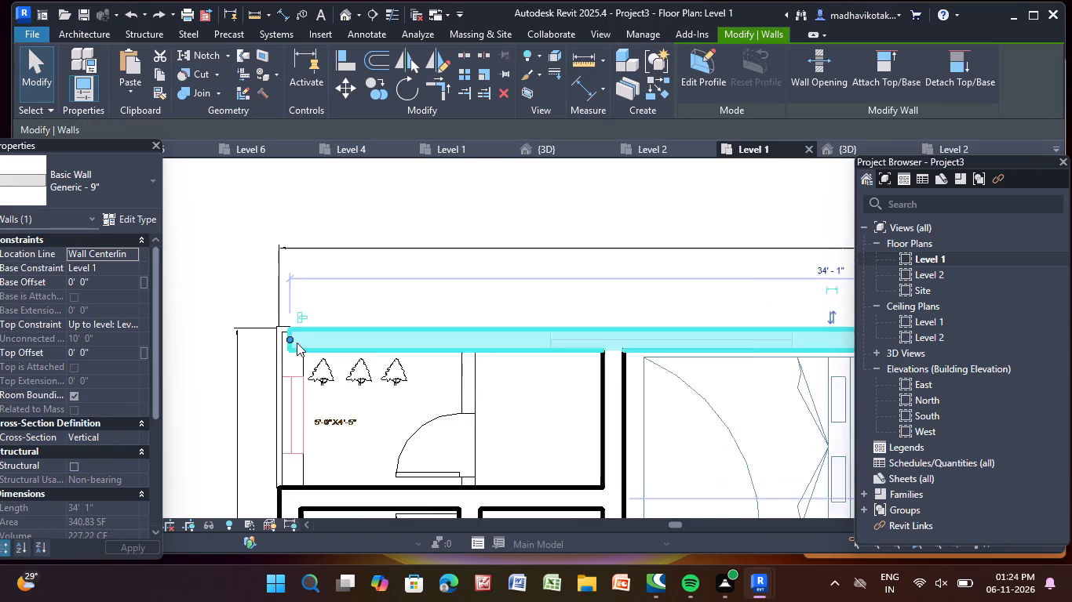
{"action": "scroll", "coordinate": [297, 343], "scroll_direction": "up", "scroll_amount": 2}
{"action": "left_click_drag", "start_coordinate": [289, 335], "coordinate": [536, 346]}
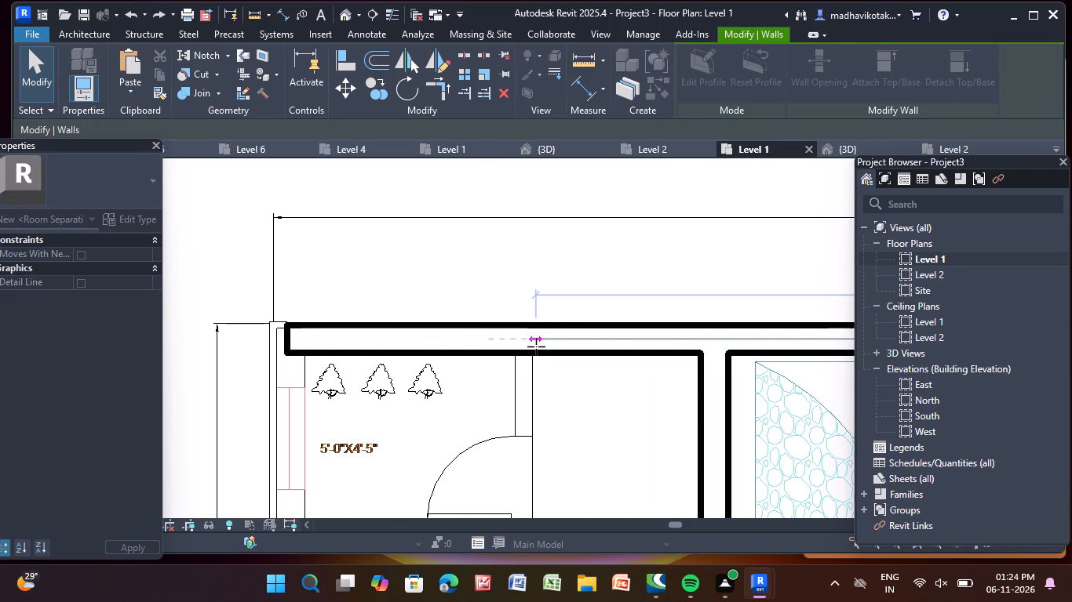
{"action": "left_click_drag", "start_coordinate": [536, 346], "coordinate": [531, 350]}
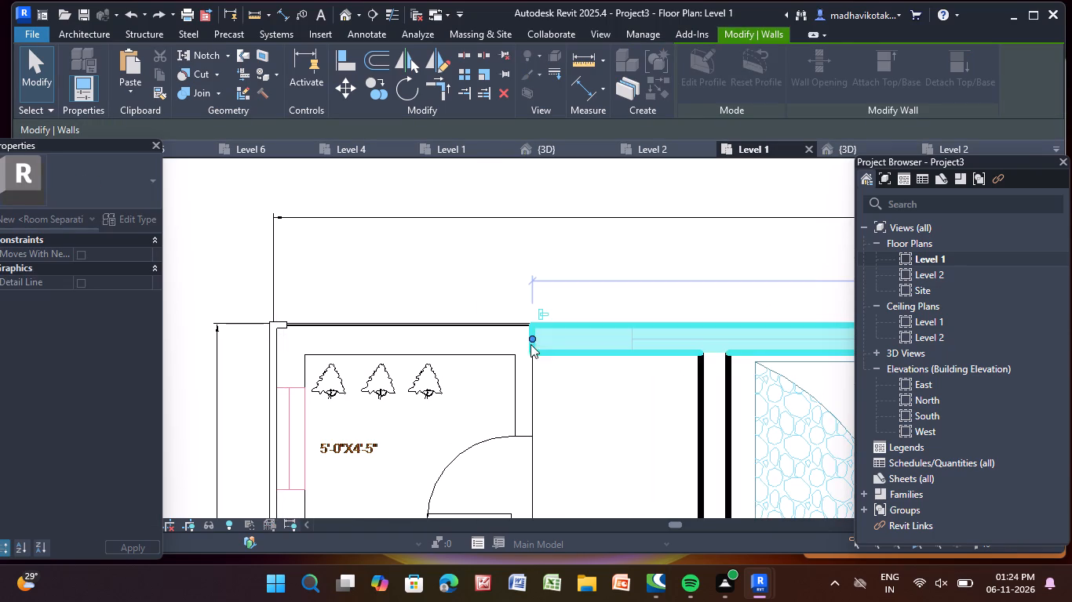
{"action": "left_click", "coordinate": [486, 284]}
Delete the existing handrail along the west edge of the northwest 5'-0" x 4'-5" balcony.
{"action": "scroll", "coordinate": [491, 283], "scroll_direction": "down", "scroll_amount": 6}
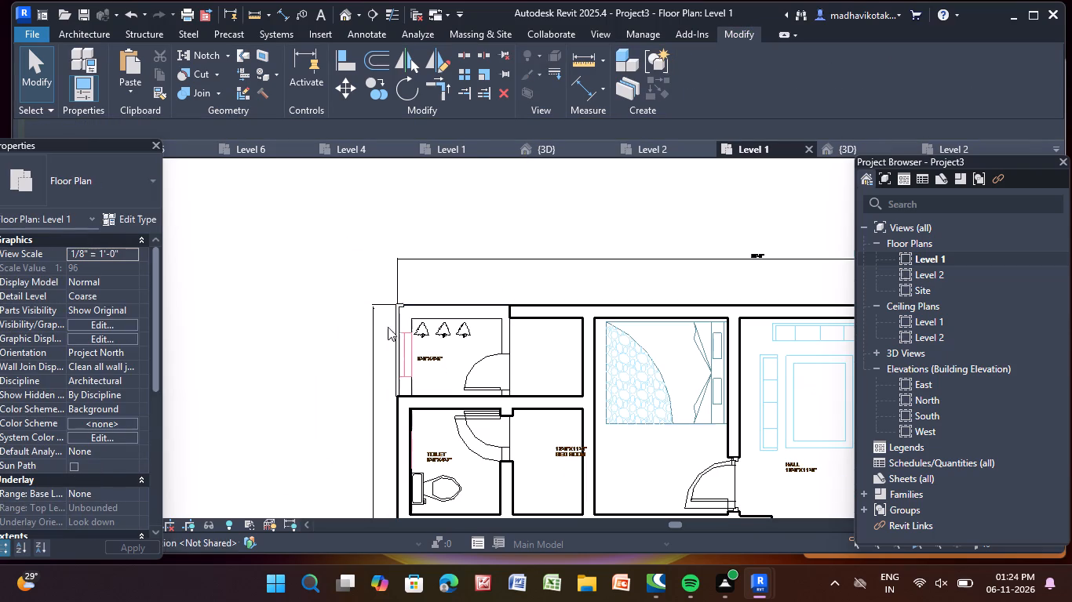
{"action": "left_click", "coordinate": [396, 331]}
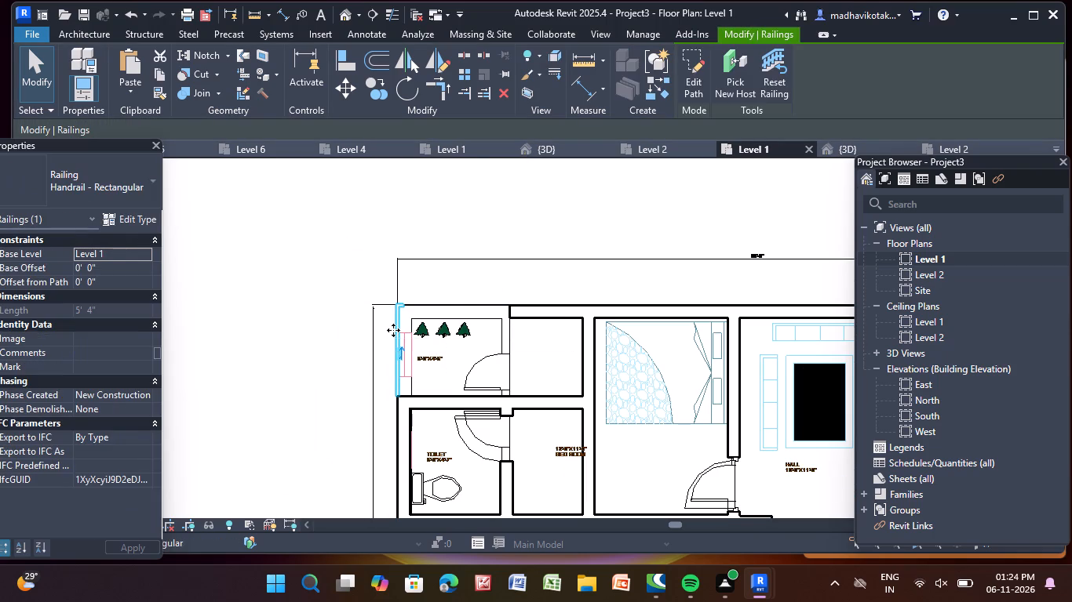
{"action": "scroll", "coordinate": [396, 325], "scroll_direction": "down", "scroll_amount": 5}
{"action": "scroll", "coordinate": [446, 325], "scroll_direction": "up", "scroll_amount": 10}
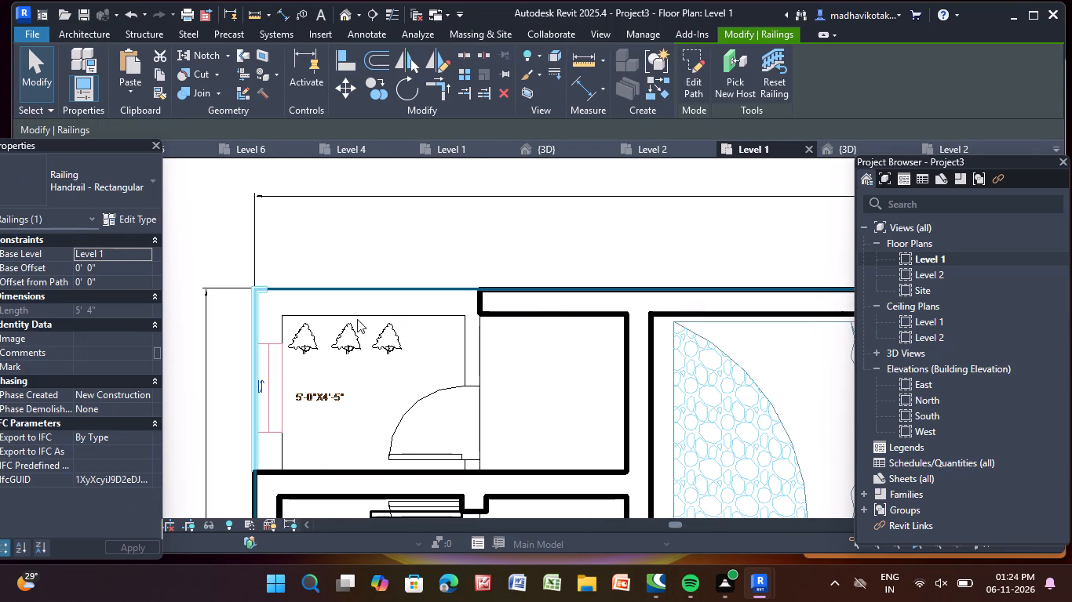
{"action": "left_click", "coordinate": [257, 322]}
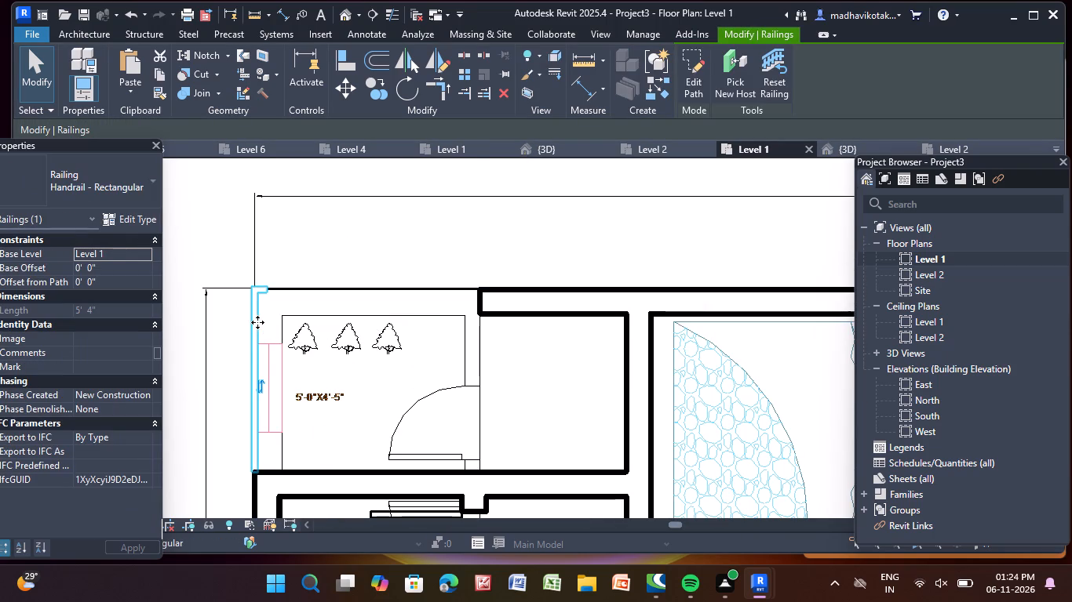
{"action": "key", "text": "Delete"}
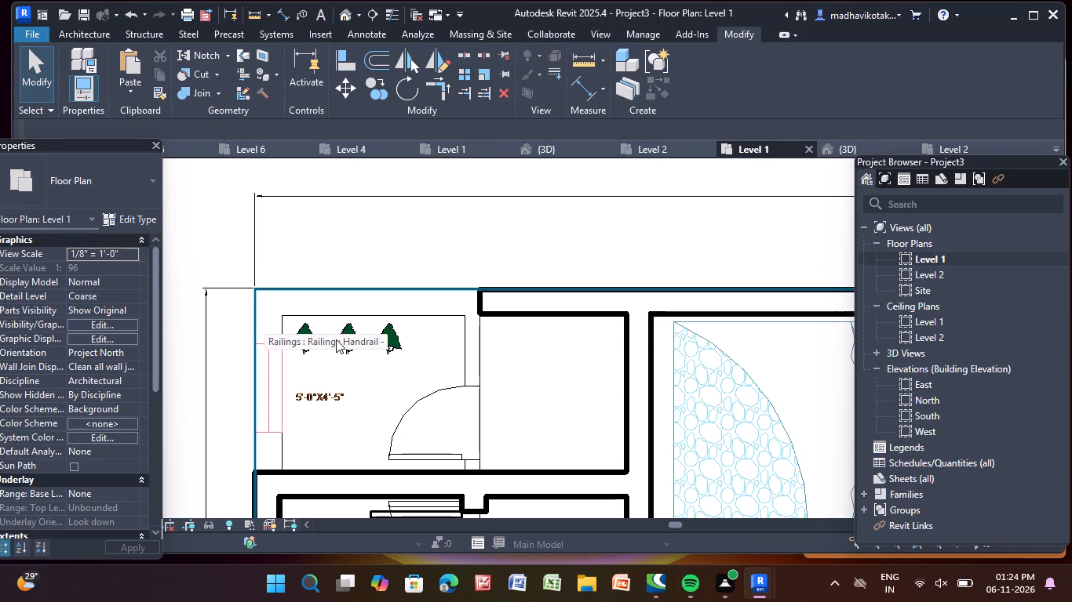
Start a Handrail - Rectangular railing path on Level 1 for the northeast 5'-0" x 4'-5" balcony.
{"action": "scroll", "coordinate": [360, 351], "scroll_direction": "down", "scroll_amount": 11}
{"action": "middle_click_drag", "start_coordinate": [556, 393], "coordinate": [430, 396]}
{"action": "scroll", "coordinate": [644, 396], "scroll_direction": "up", "scroll_amount": 5}
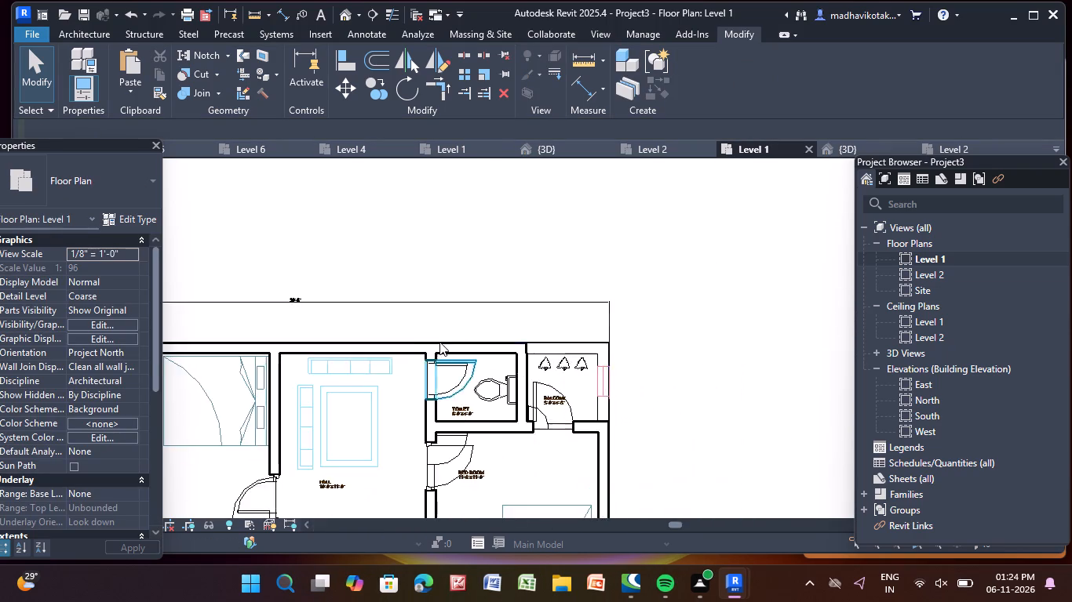
{"action": "scroll", "coordinate": [439, 342], "scroll_direction": "up", "scroll_amount": 4}
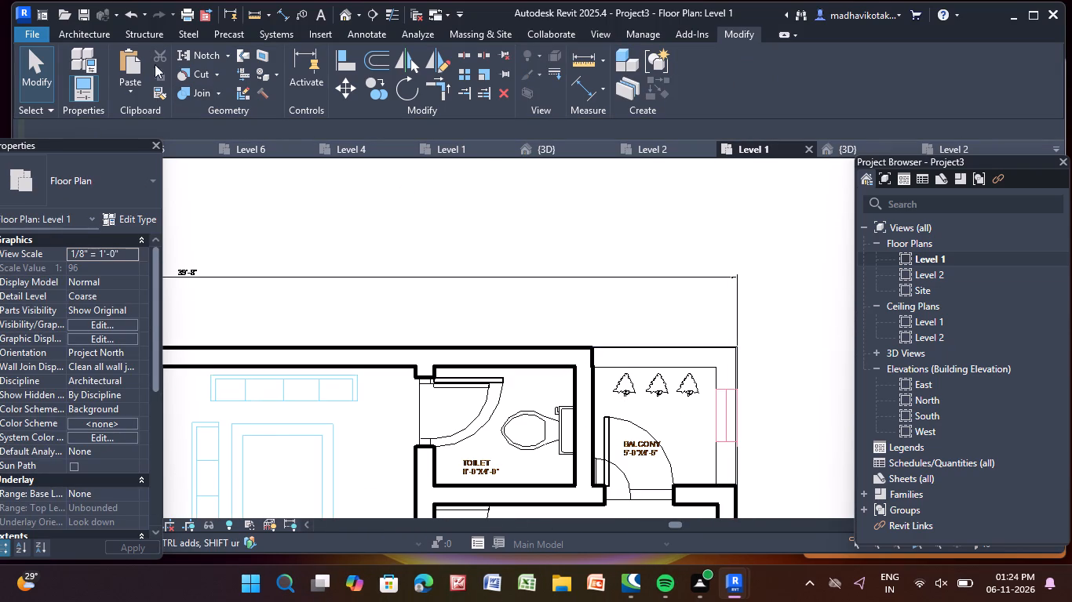
{"action": "left_click", "coordinate": [91, 38]}
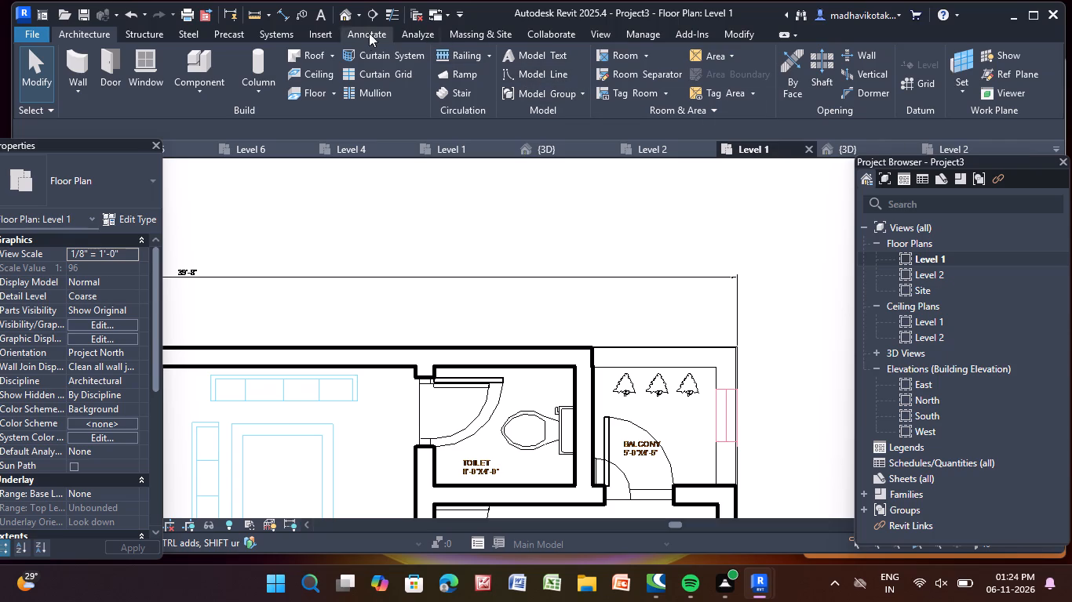
{"action": "left_click", "coordinate": [471, 53]}
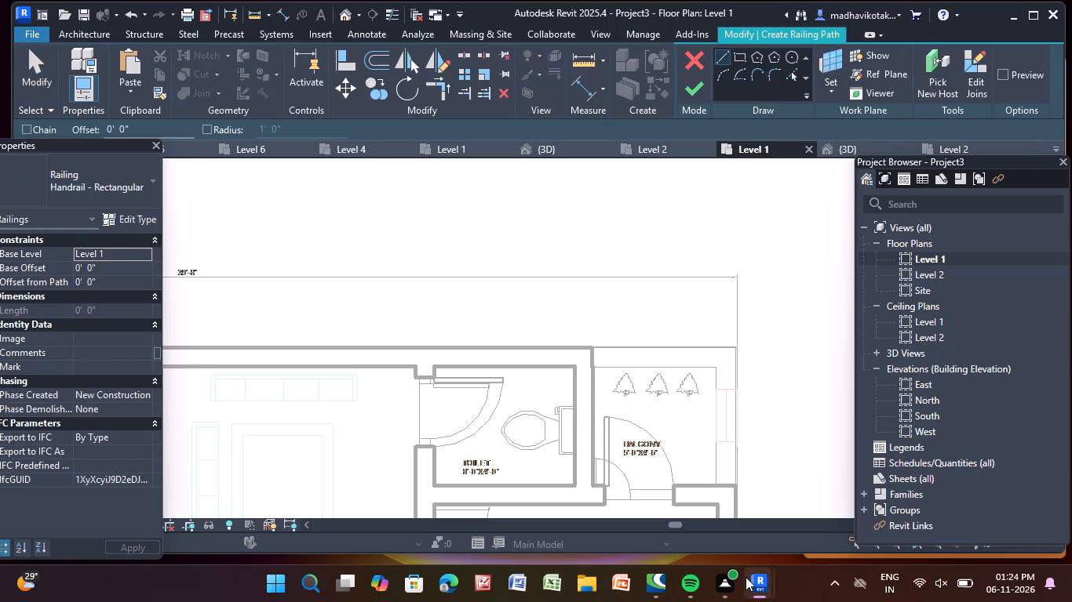
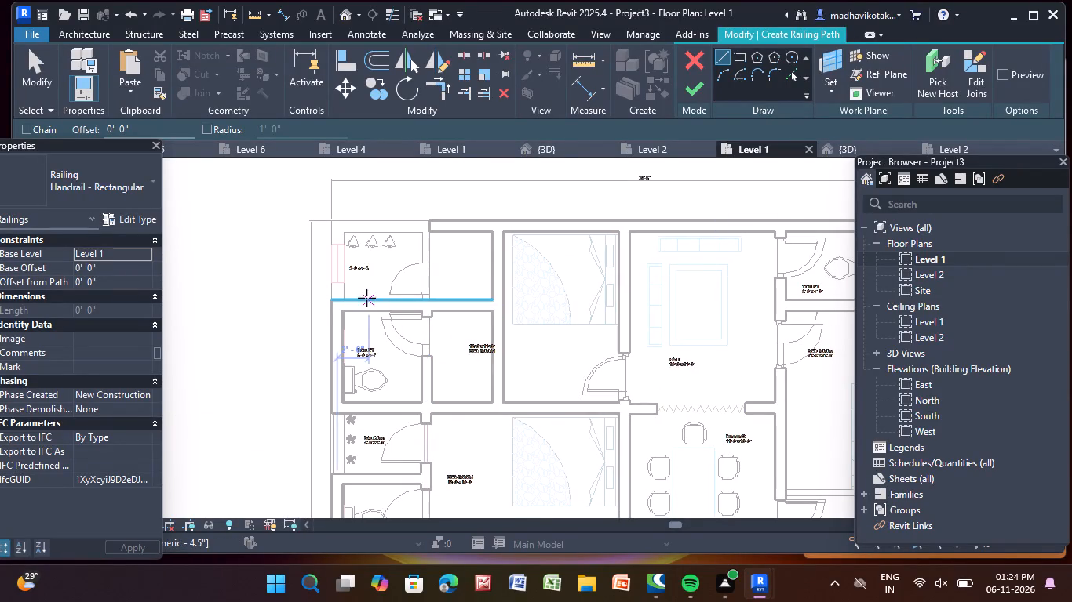
Sketch a straight railing path about 5'-0" long along the west edge of the northwest 5'-0" x 4'-5" balcony and finish the railing.
{"action": "scroll", "coordinate": [334, 271], "scroll_direction": "up", "scroll_amount": 8}
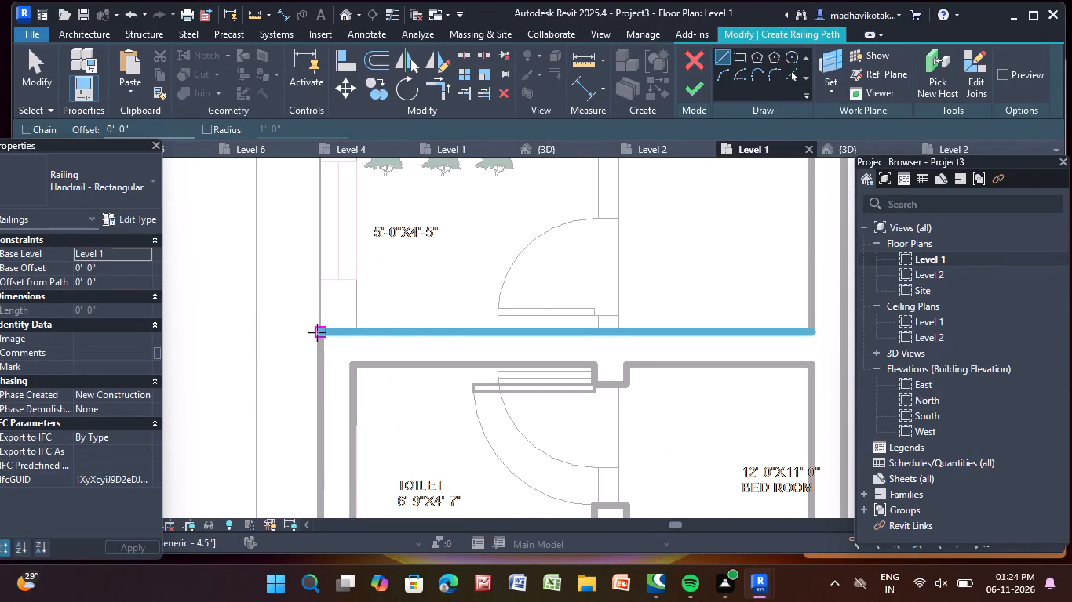
{"action": "left_click", "coordinate": [319, 334]}
{"action": "middle_click_drag", "start_coordinate": [312, 222], "coordinate": [293, 388]}
{"action": "left_click", "coordinate": [301, 255]}
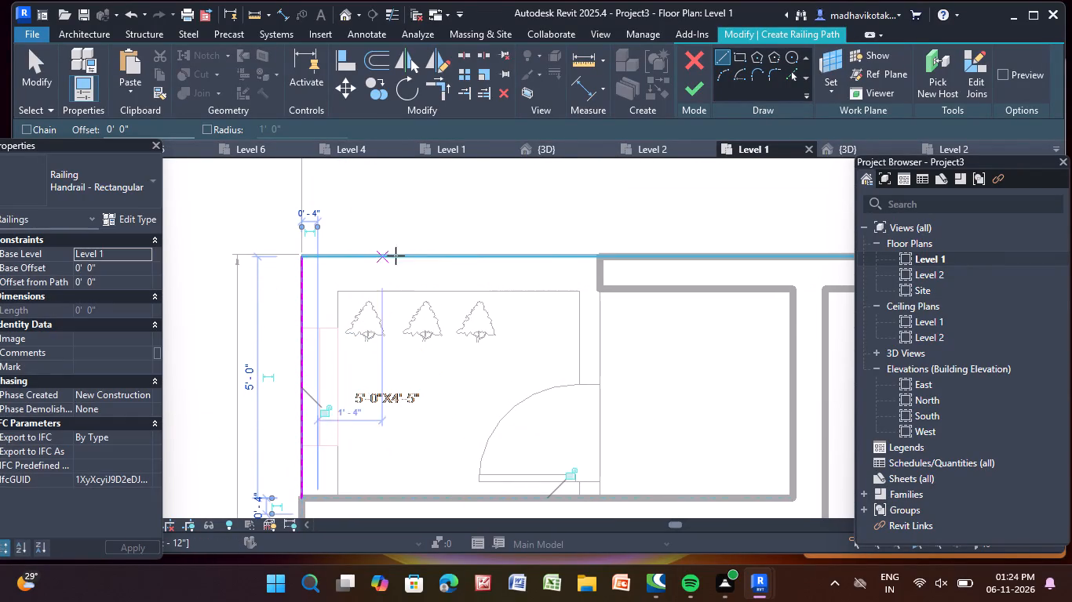
{"action": "left_click", "coordinate": [601, 252]}
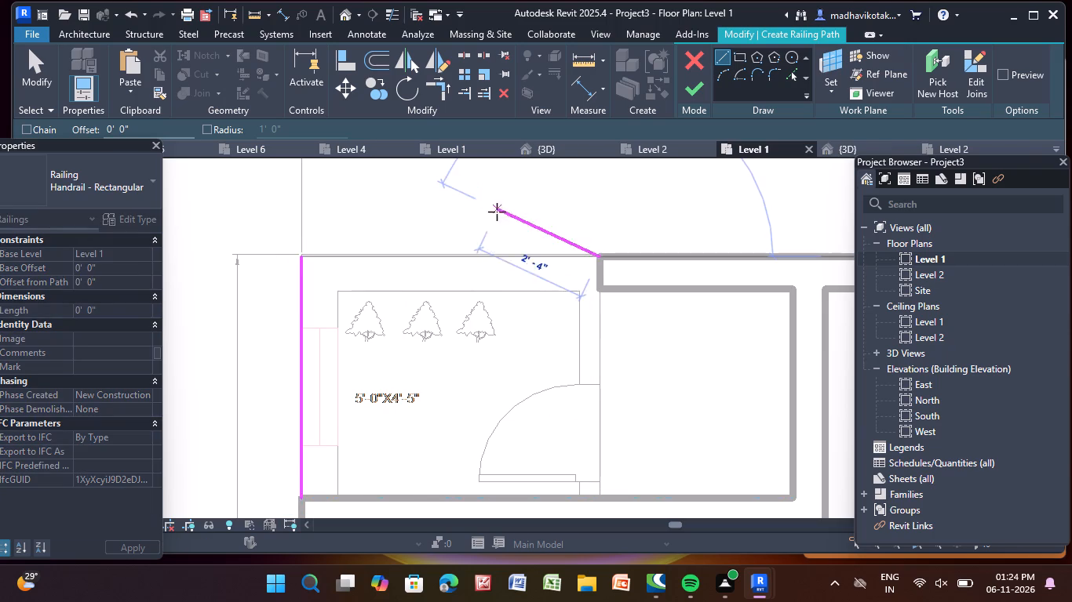
{"action": "key", "text": "Escape"}
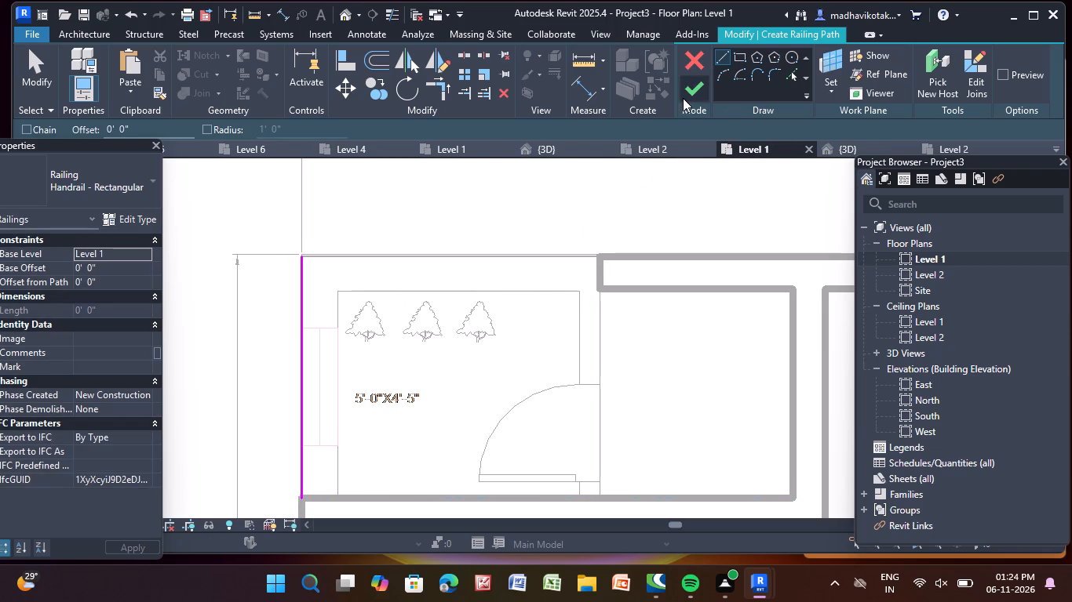
{"action": "left_click", "coordinate": [683, 98]}
{"action": "left_click", "coordinate": [640, 212]}
Add a Handrail - Rectangular railing along the north edge, about 5'-2 1/2" long, and the east edge of the northeast 5'-0" x 4'-5" balcony.
{"action": "scroll", "coordinate": [640, 211], "scroll_direction": "down", "scroll_amount": 5}
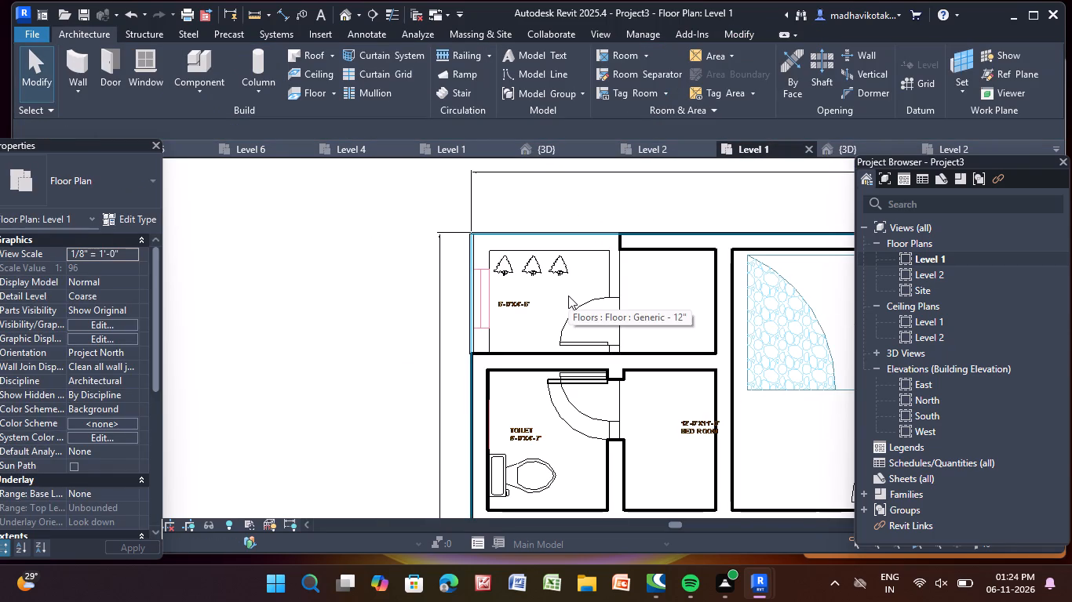
{"action": "scroll", "coordinate": [574, 284], "scroll_direction": "down", "scroll_amount": 6}
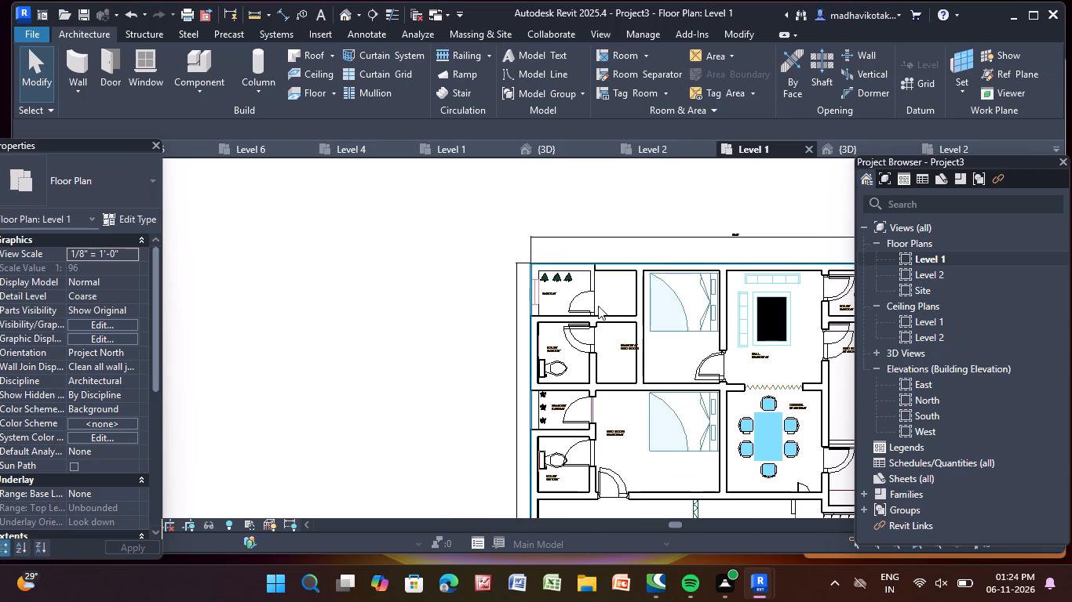
{"action": "middle_click_drag", "start_coordinate": [490, 304], "coordinate": [181, 343]}
{"action": "scroll", "coordinate": [563, 319], "scroll_direction": "up", "scroll_amount": 4}
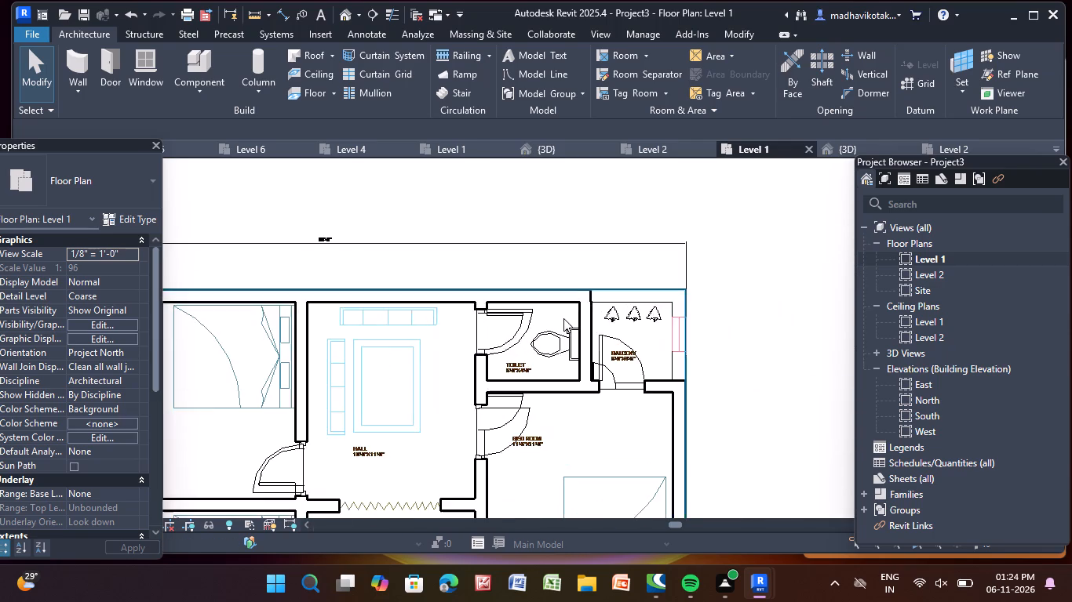
{"action": "scroll", "coordinate": [555, 262], "scroll_direction": "up", "scroll_amount": 3}
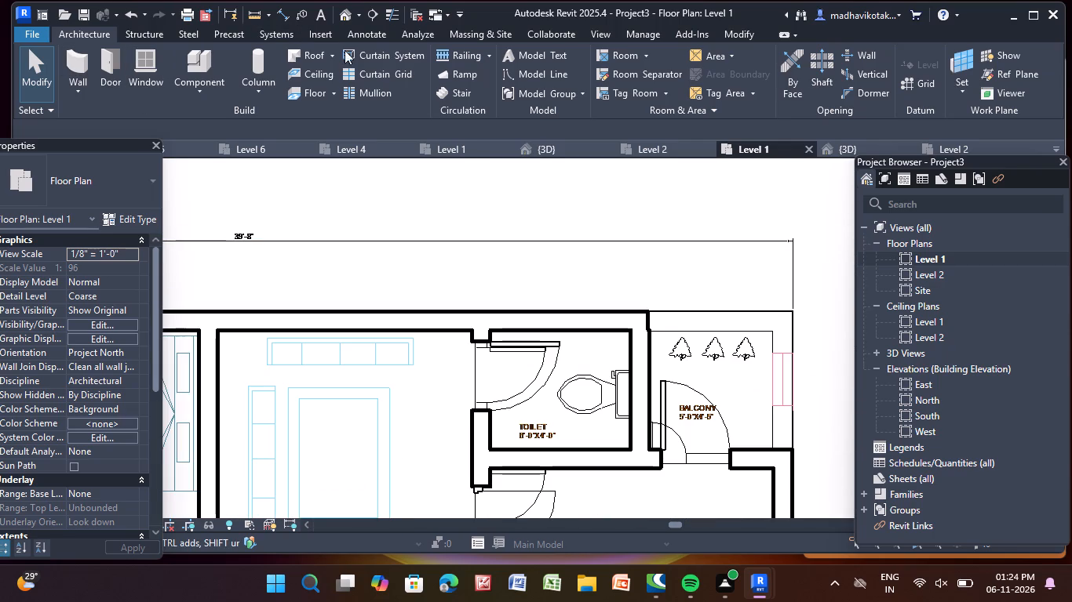
{"action": "left_click", "coordinate": [461, 58]}
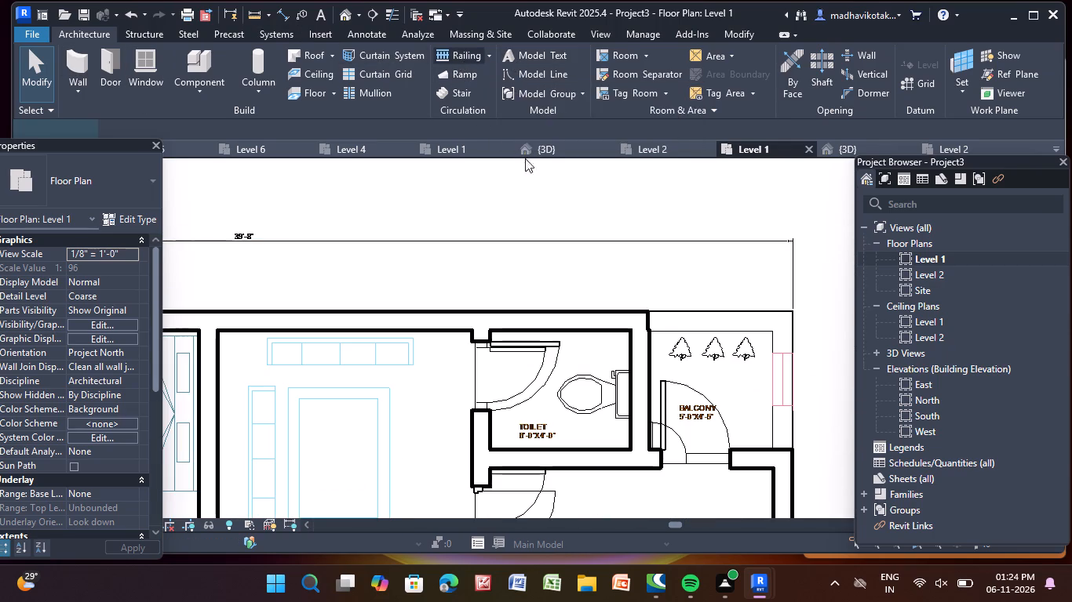
{"action": "scroll", "coordinate": [655, 306], "scroll_direction": "up", "scroll_amount": 8}
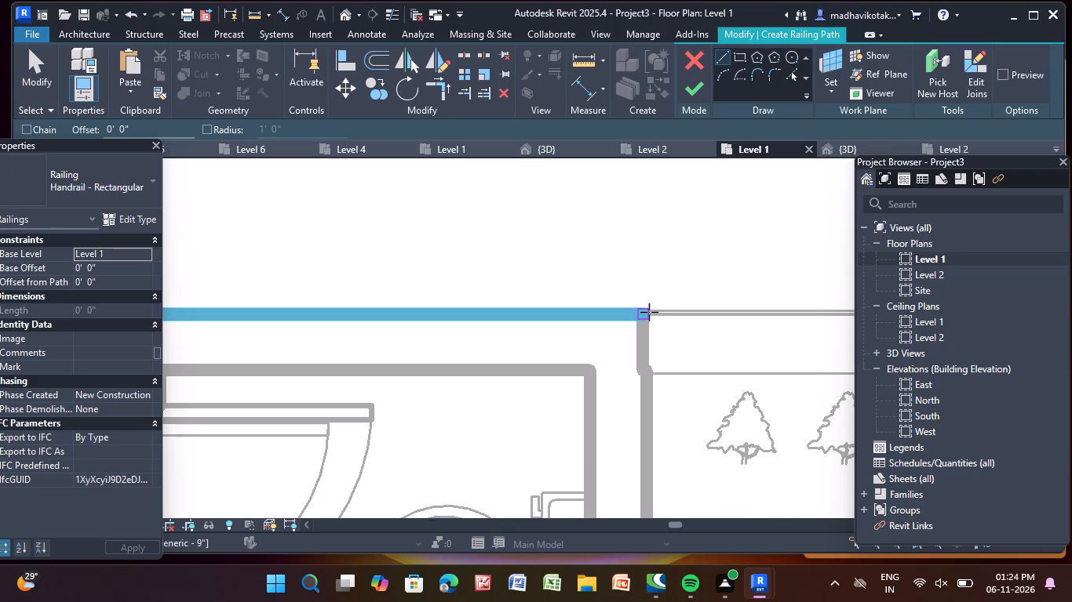
{"action": "left_click", "coordinate": [648, 308]}
{"action": "scroll", "coordinate": [814, 309], "scroll_direction": "down", "scroll_amount": 2}
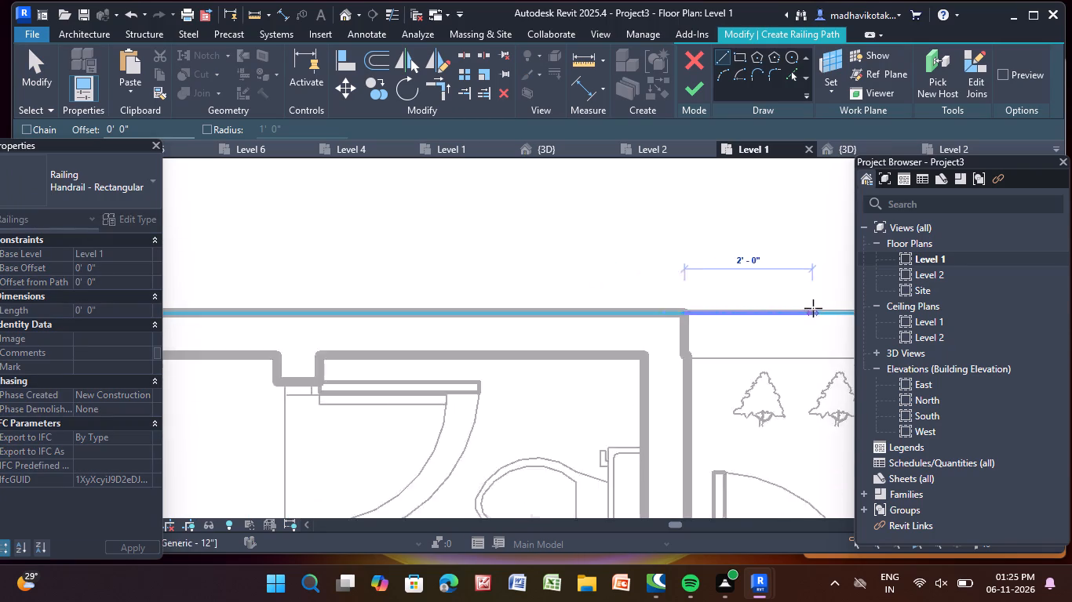
{"action": "scroll", "coordinate": [813, 308], "scroll_direction": "down", "scroll_amount": 2}
{"action": "middle_click_drag", "start_coordinate": [812, 306], "coordinate": [364, 318]}
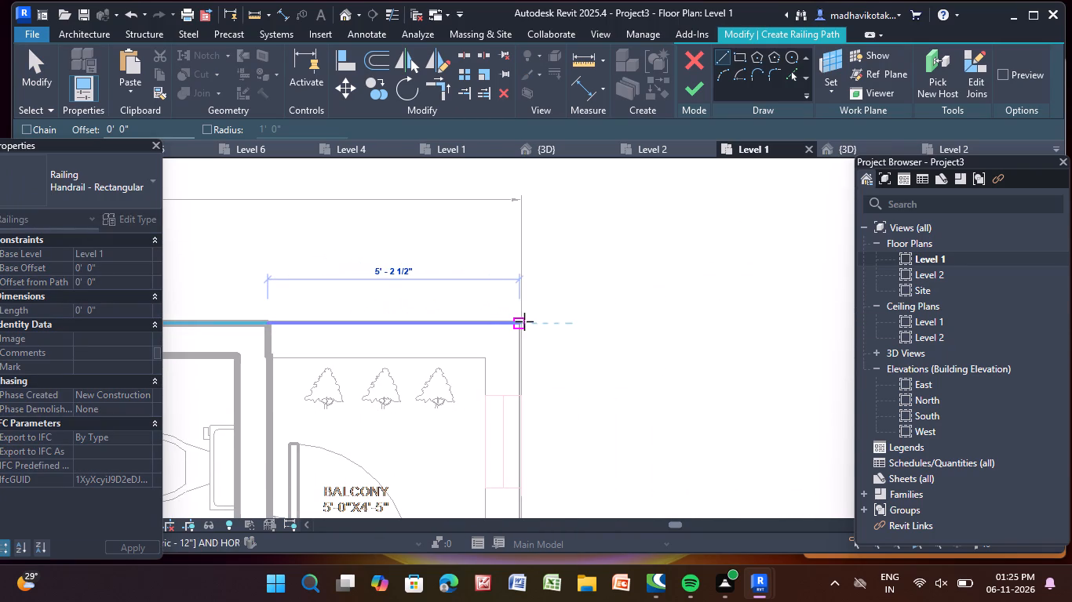
{"action": "left_click", "coordinate": [524, 321]}
{"action": "middle_click_drag", "start_coordinate": [524, 436], "coordinate": [482, 224]}
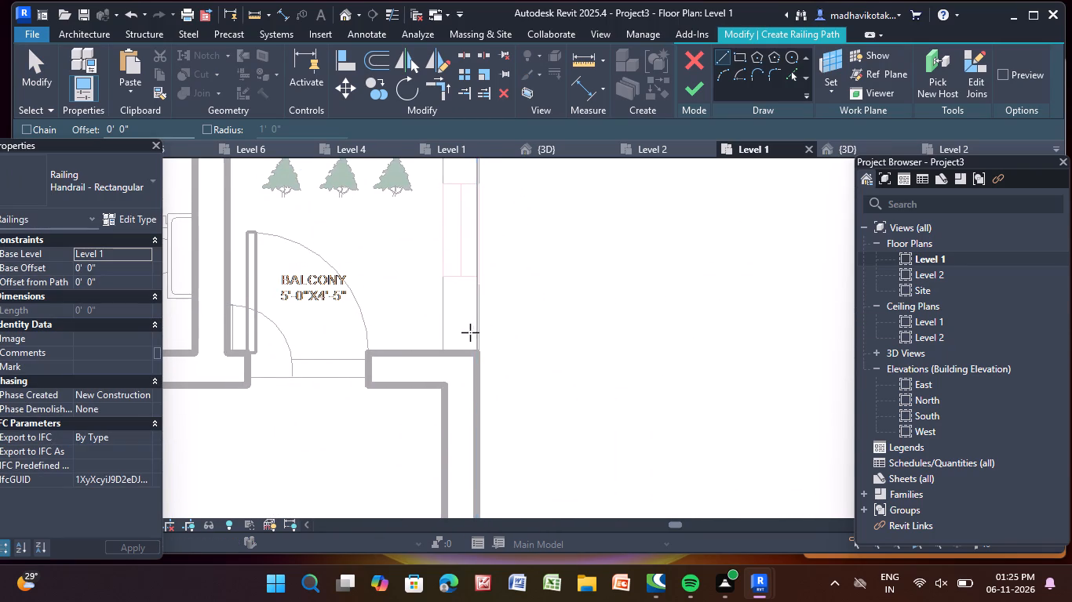
{"action": "left_click", "coordinate": [477, 351]}
{"action": "middle_click_drag", "start_coordinate": [473, 234], "coordinate": [482, 554]}
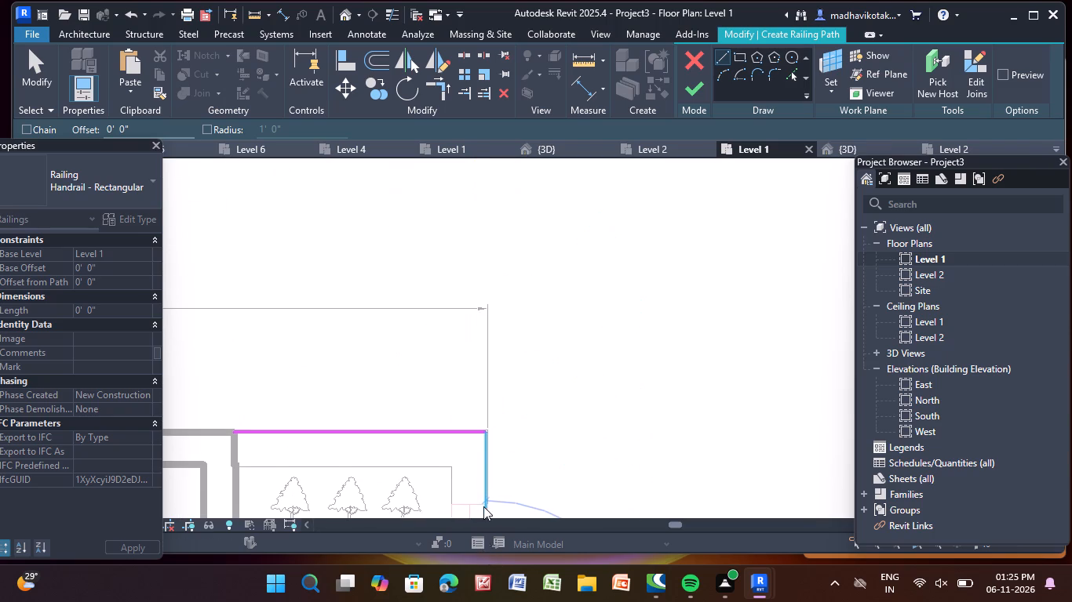
{"action": "left_click", "coordinate": [490, 432]}
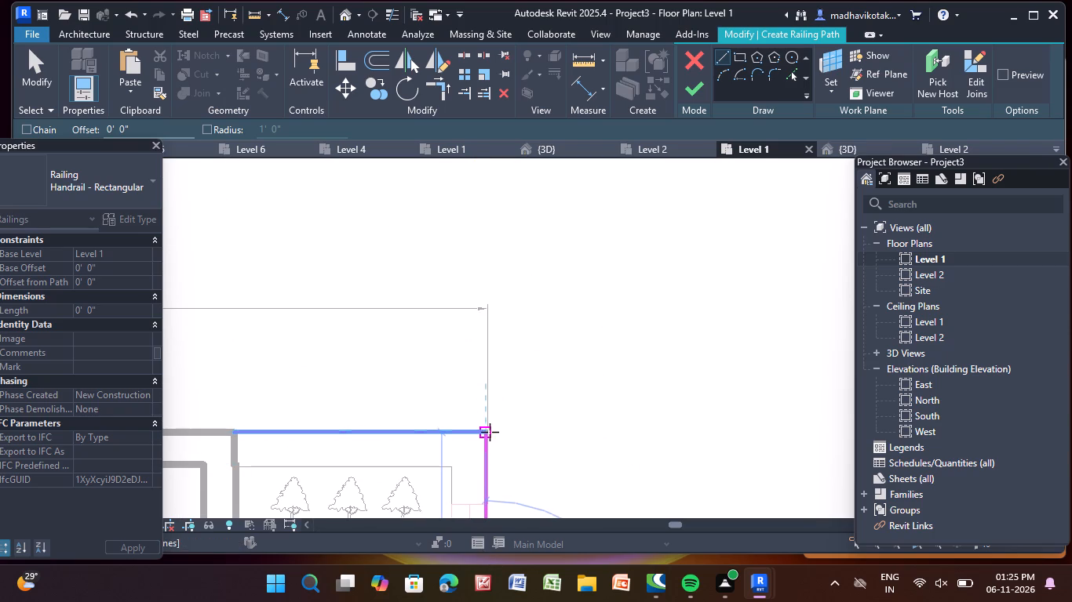
{"action": "left_click", "coordinate": [689, 88]}
{"action": "left_click", "coordinate": [626, 328]}
Examine the building's corner balconies in 3D to check which open edges have railings.
{"action": "scroll", "coordinate": [625, 341], "scroll_direction": "down", "scroll_amount": 5}
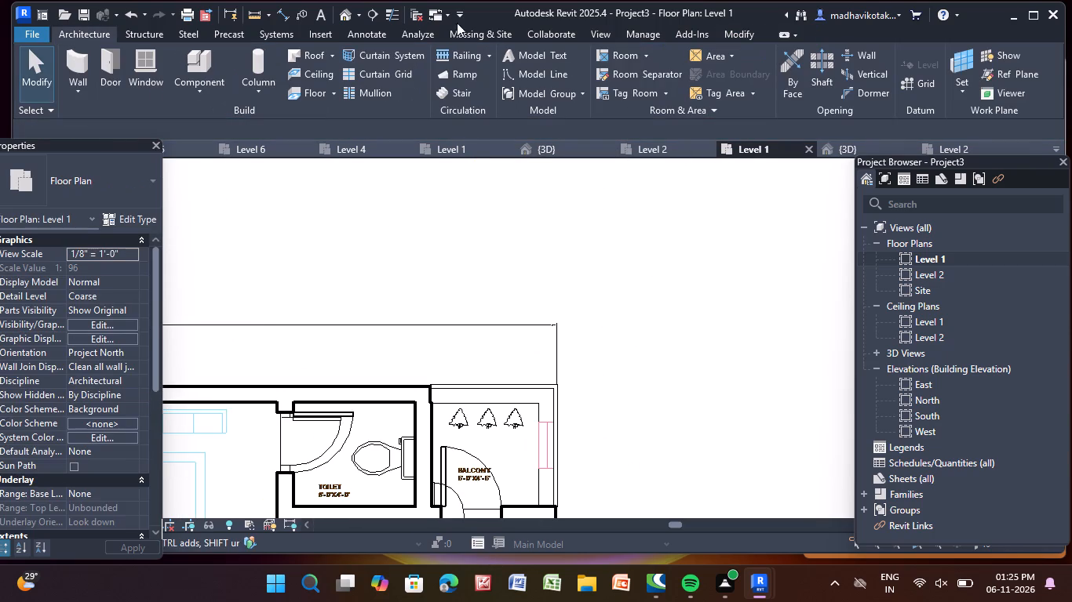
{"action": "left_click", "coordinate": [340, 12]}
{"action": "scroll", "coordinate": [616, 372], "scroll_direction": "down", "scroll_amount": 4}
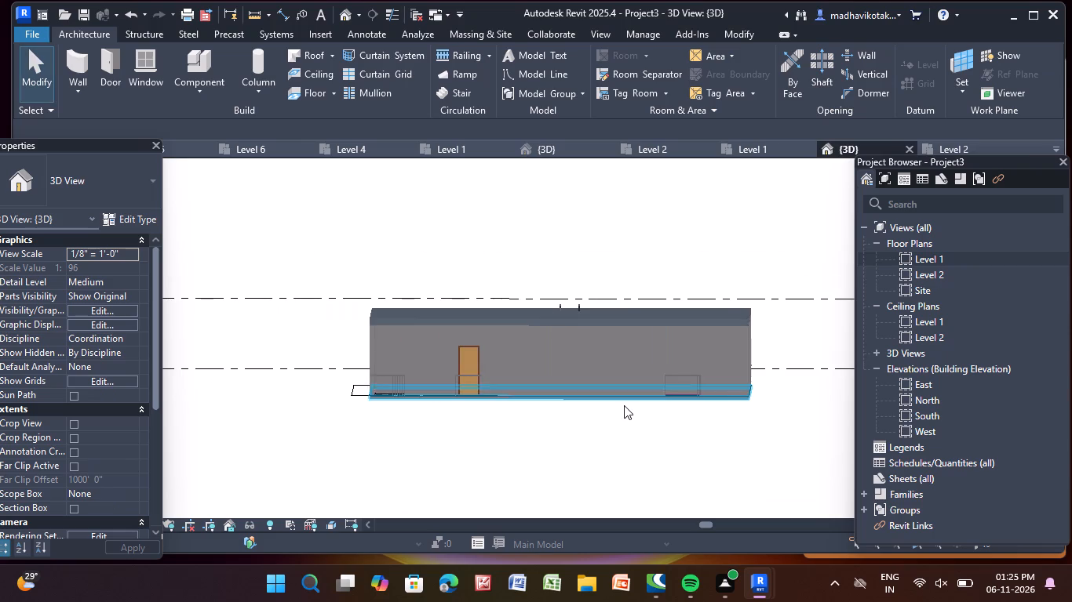
{"action": "middle_click_drag", "start_coordinate": [682, 418], "coordinate": [498, 441]}
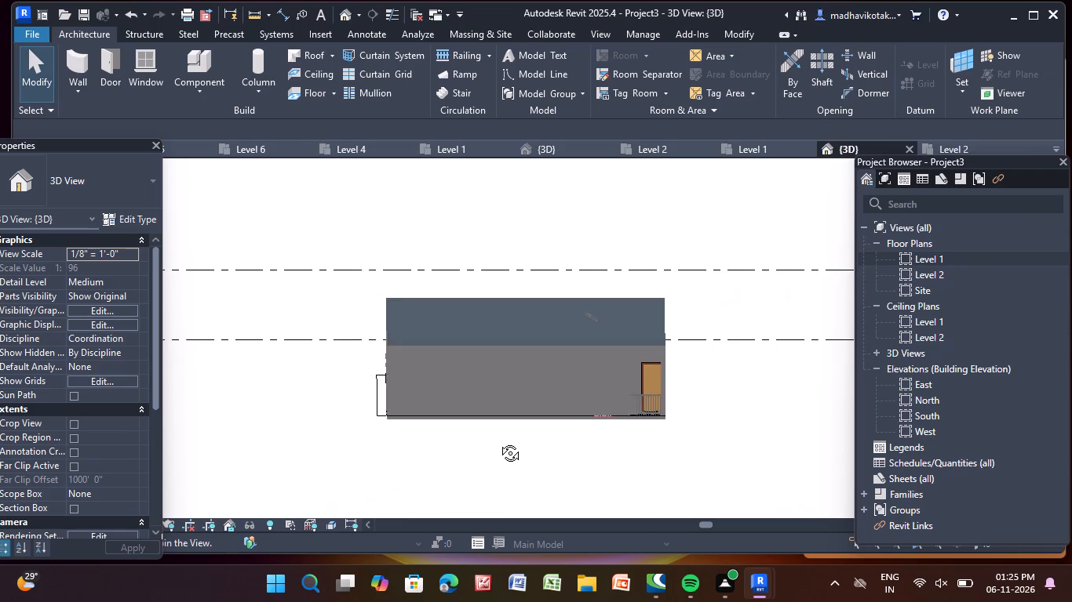
{"action": "middle_click_drag", "start_coordinate": [498, 441], "coordinate": [498, 439]}
{"action": "scroll", "coordinate": [653, 412], "scroll_direction": "up", "scroll_amount": 11}
{"action": "middle_click_drag", "start_coordinate": [727, 372], "coordinate": [711, 381], "text": "shift"}
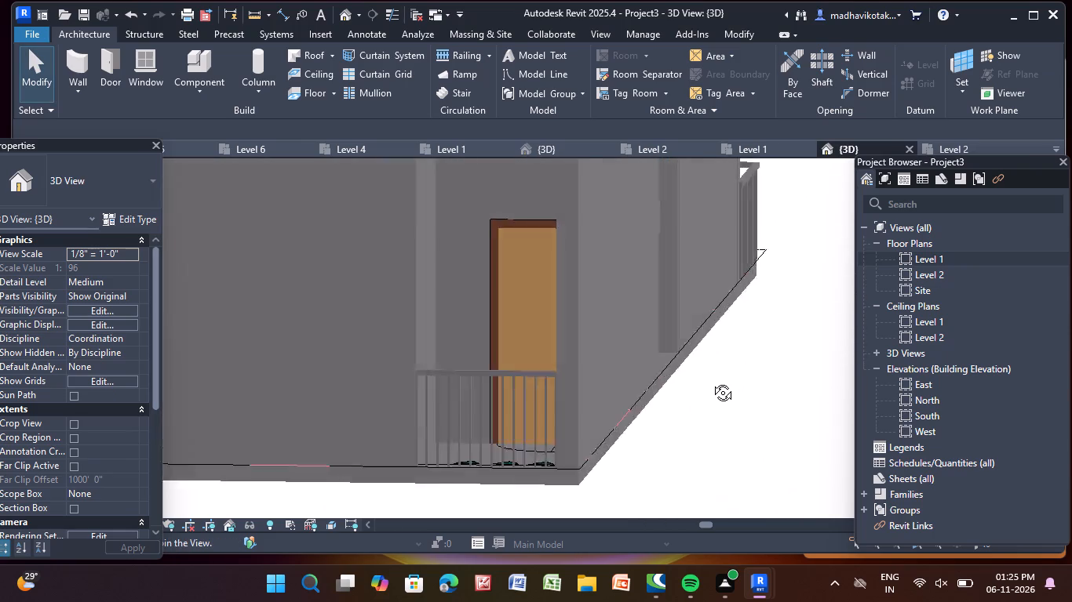
{"action": "middle_click_drag", "start_coordinate": [711, 381], "coordinate": [536, 415], "text": "shift"}
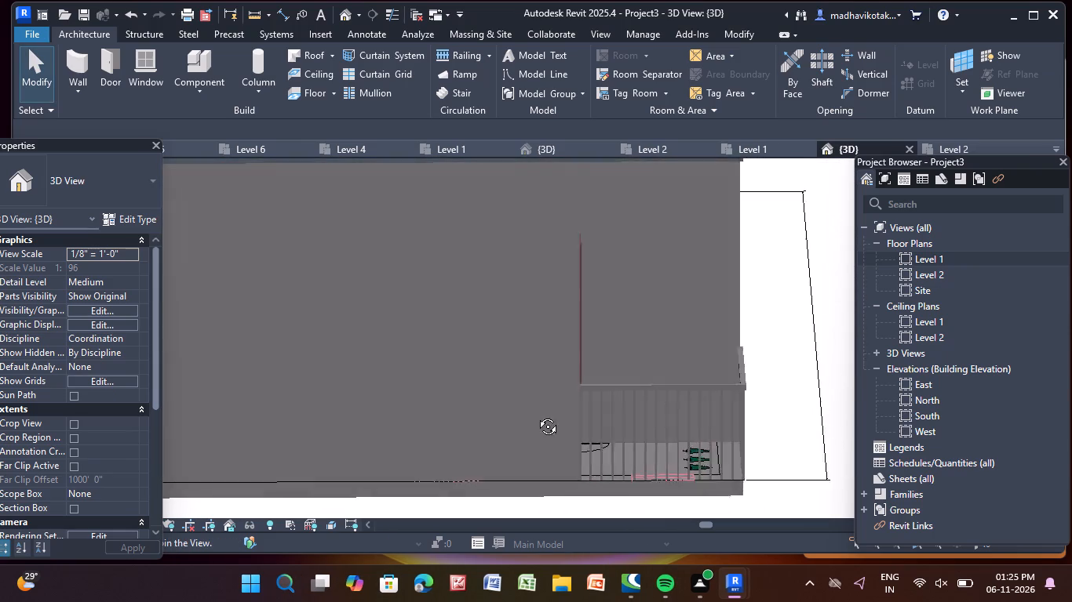
{"action": "middle_click_drag", "start_coordinate": [536, 415], "coordinate": [385, 402], "text": "shift"}
{"action": "scroll", "coordinate": [714, 424], "scroll_direction": "up", "scroll_amount": 2}
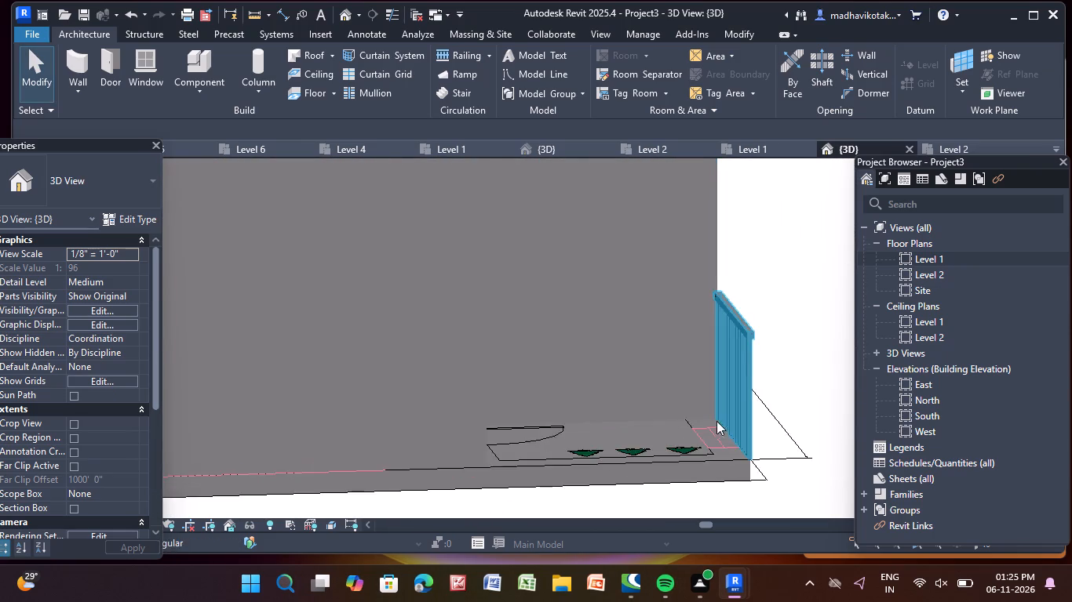
{"action": "scroll", "coordinate": [716, 421], "scroll_direction": "up", "scroll_amount": 3}
{"action": "scroll", "coordinate": [778, 413], "scroll_direction": "down", "scroll_amount": 6}
{"action": "middle_click_drag", "start_coordinate": [775, 414], "coordinate": [665, 437], "text": "shift"}
{"action": "scroll", "coordinate": [663, 421], "scroll_direction": "down", "scroll_amount": 4}
{"action": "middle_click_drag", "start_coordinate": [672, 415], "coordinate": [746, 386]}
On the Level 1 floor plan, add a Handrail - Rectangular railing about 6'-2" long along the northwest balcony's open north edge.
{"action": "triple_click", "coordinate": [948, 254]}
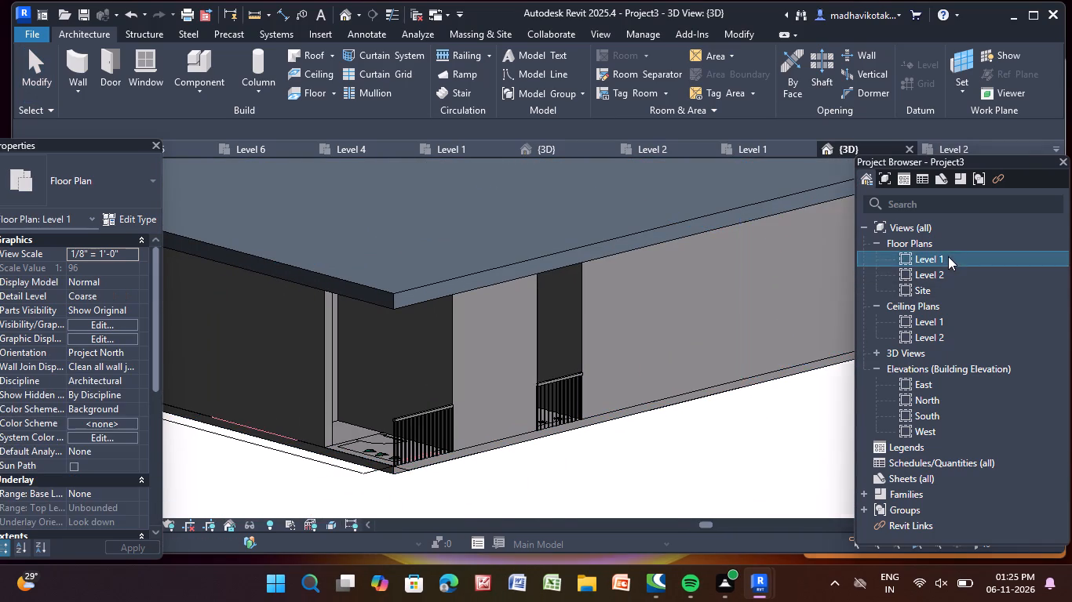
{"action": "scroll", "coordinate": [590, 258], "scroll_direction": "down", "scroll_amount": 4}
{"action": "scroll", "coordinate": [480, 408], "scroll_direction": "up", "scroll_amount": 4}
{"action": "scroll", "coordinate": [499, 375], "scroll_direction": "down", "scroll_amount": 5}
{"action": "middle_click_drag", "start_coordinate": [437, 368], "coordinate": [748, 368]}
{"action": "left_click", "coordinate": [662, 149]}
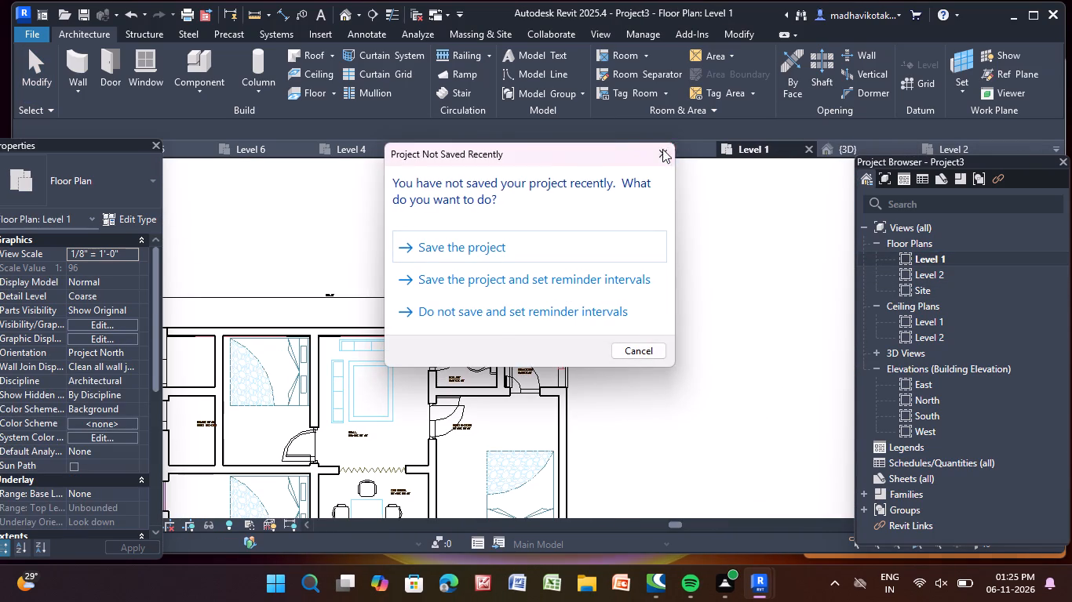
{"action": "scroll", "coordinate": [538, 233], "scroll_direction": "down", "scroll_amount": 3}
{"action": "middle_click_drag", "start_coordinate": [540, 234], "coordinate": [799, 230]}
{"action": "scroll", "coordinate": [604, 285], "scroll_direction": "up", "scroll_amount": 4}
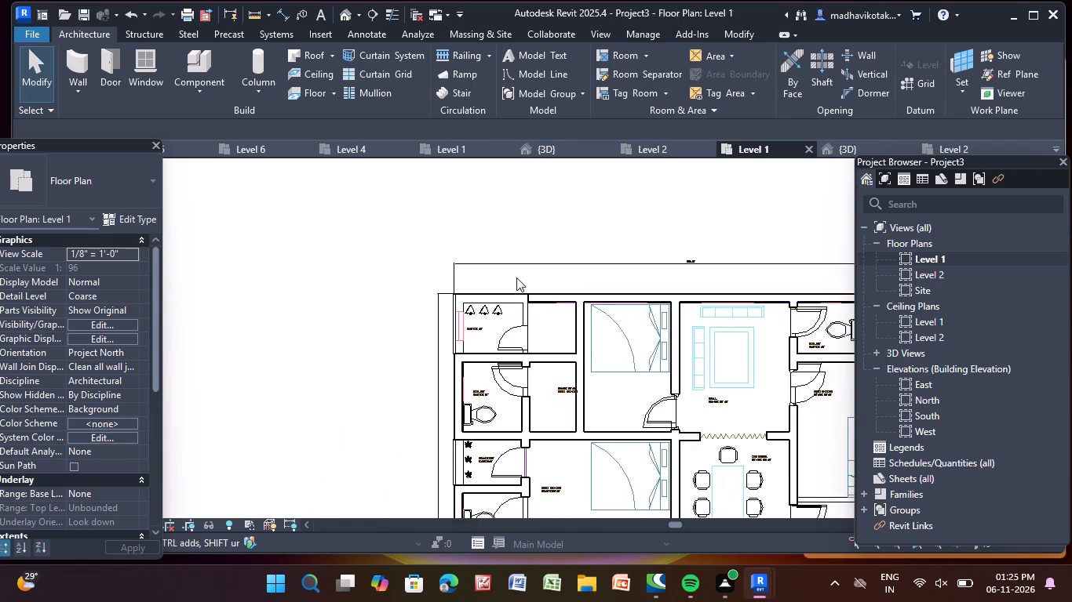
{"action": "scroll", "coordinate": [516, 277], "scroll_direction": "up", "scroll_amount": 9}
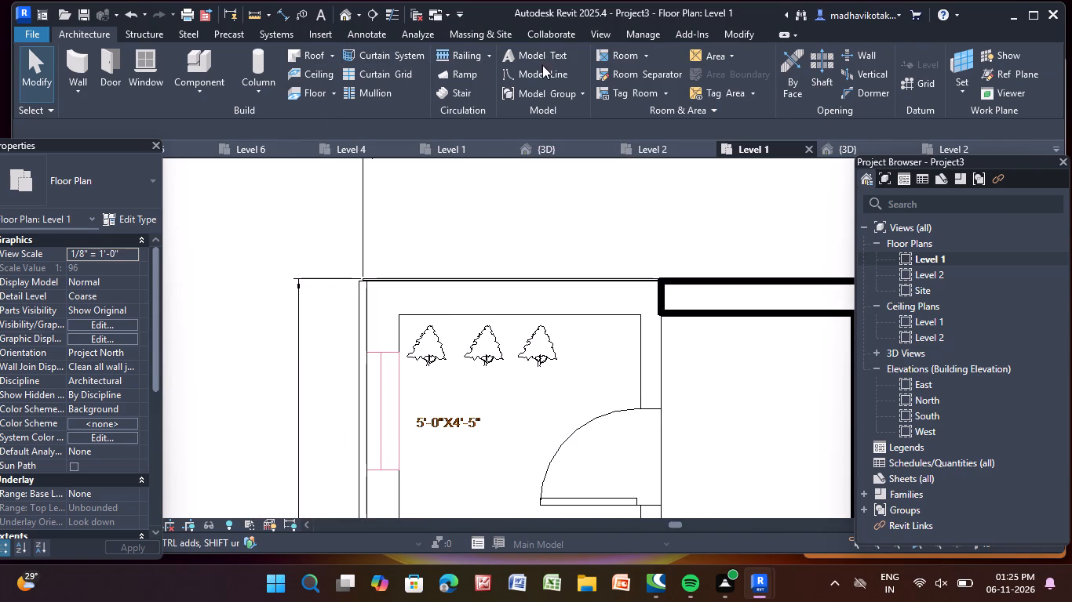
{"action": "left_click", "coordinate": [463, 51]}
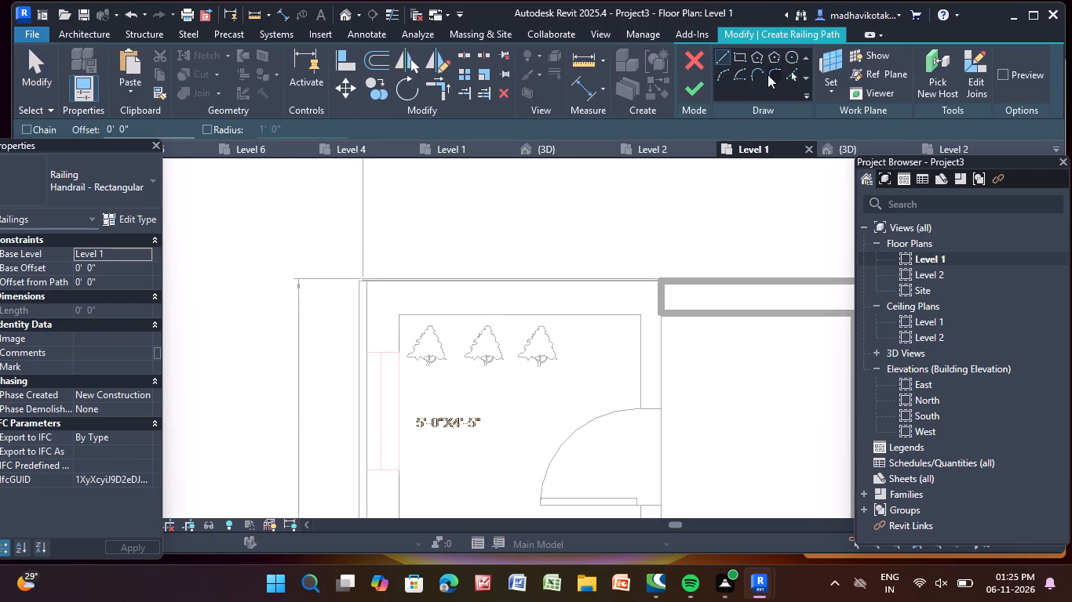
{"action": "left_click", "coordinate": [719, 53]}
{"action": "scroll", "coordinate": [256, 282], "scroll_direction": "up", "scroll_amount": 7}
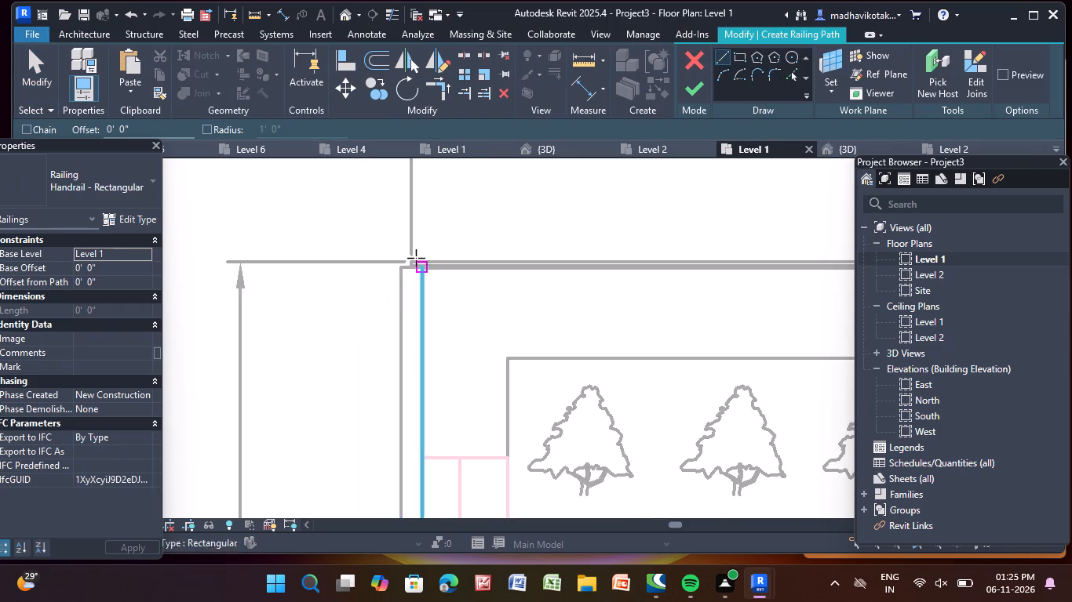
{"action": "scroll", "coordinate": [416, 257], "scroll_direction": "up", "scroll_amount": 3}
{"action": "left_click", "coordinate": [410, 267]}
{"action": "scroll", "coordinate": [811, 277], "scroll_direction": "down", "scroll_amount": 4}
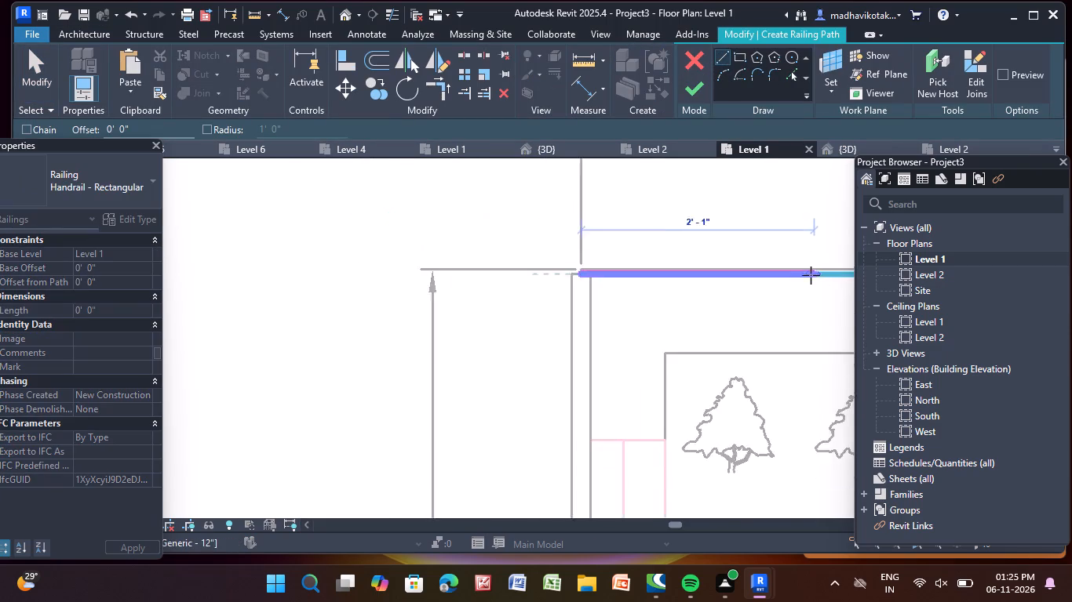
{"action": "middle_click_drag", "start_coordinate": [809, 275], "coordinate": [261, 322]}
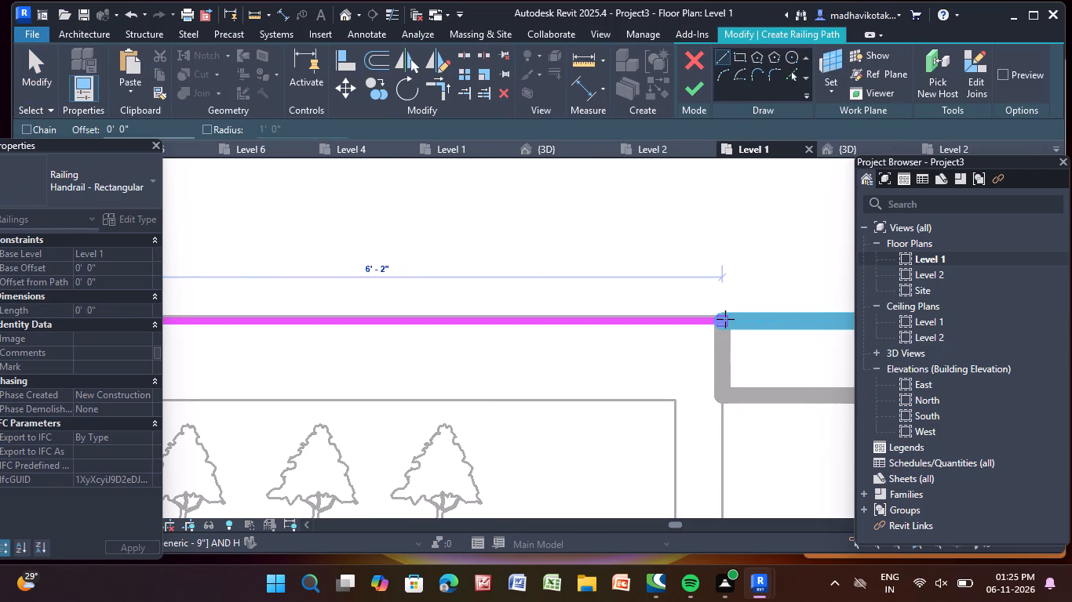
{"action": "left_click", "coordinate": [725, 319]}
{"action": "left_click", "coordinate": [704, 87]}
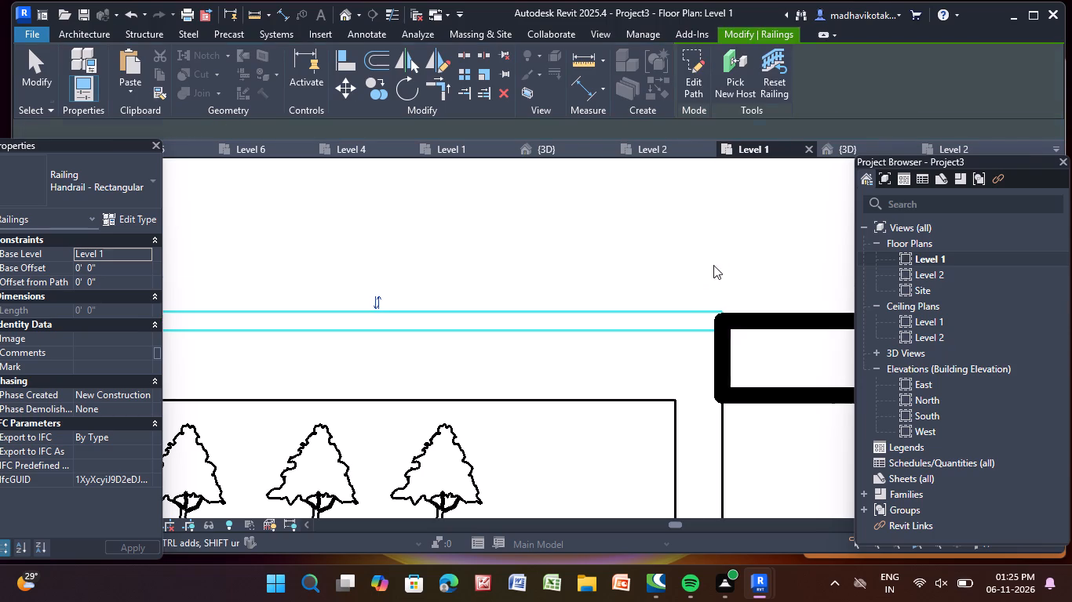
{"action": "left_click", "coordinate": [585, 242]}
Review the Level 1 plan from the north balconies down to the south side for balcony edges and railings.
{"action": "scroll", "coordinate": [585, 240], "scroll_direction": "down", "scroll_amount": 10}
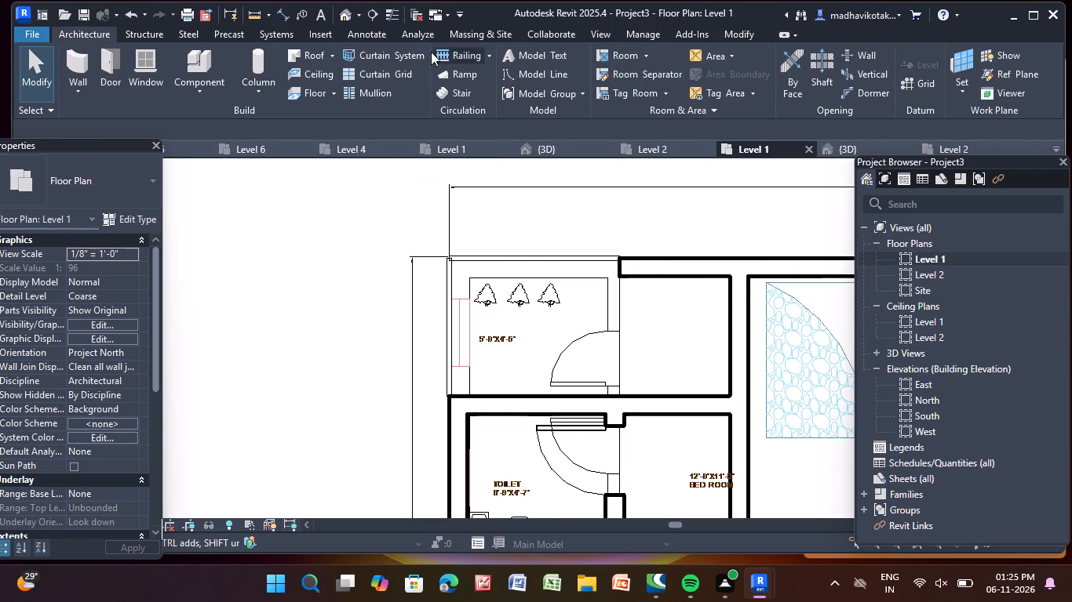
{"action": "scroll", "coordinate": [714, 524], "scroll_direction": "down", "scroll_amount": 4}
{"action": "scroll", "coordinate": [629, 435], "scroll_direction": "down", "scroll_amount": 5}
{"action": "middle_click_drag", "start_coordinate": [599, 390], "coordinate": [389, 296]}
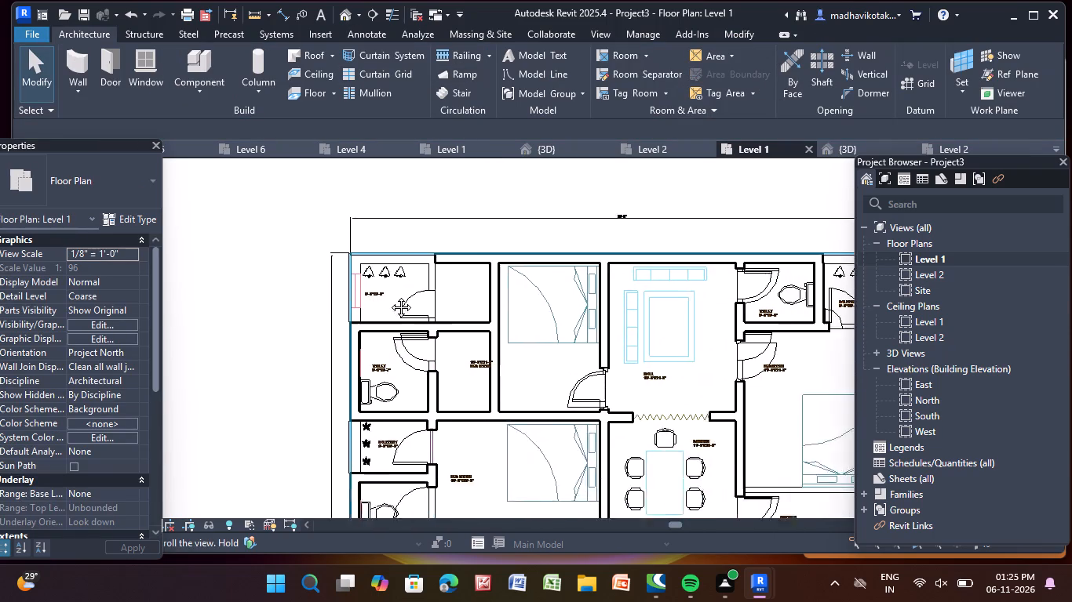
{"action": "middle_click_drag", "start_coordinate": [389, 296], "coordinate": [373, 306]}
{"action": "scroll", "coordinate": [380, 313], "scroll_direction": "down", "scroll_amount": 4}
{"action": "middle_click_drag", "start_coordinate": [426, 281], "coordinate": [429, 158]}
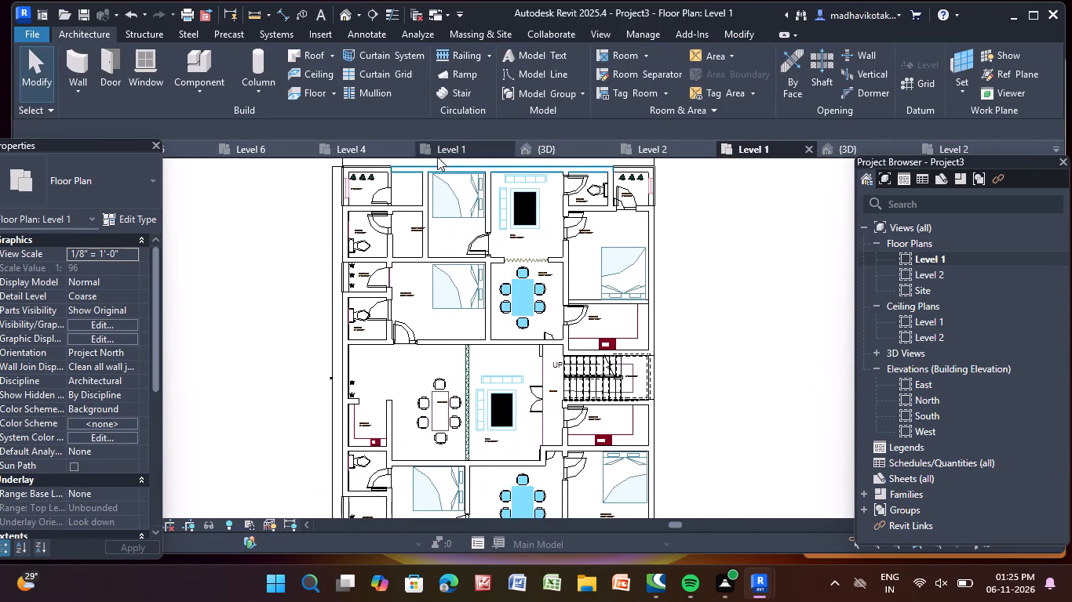
{"action": "middle_click_drag", "start_coordinate": [486, 462], "coordinate": [526, 201]}
{"action": "scroll", "coordinate": [505, 347], "scroll_direction": "up", "scroll_amount": 5}
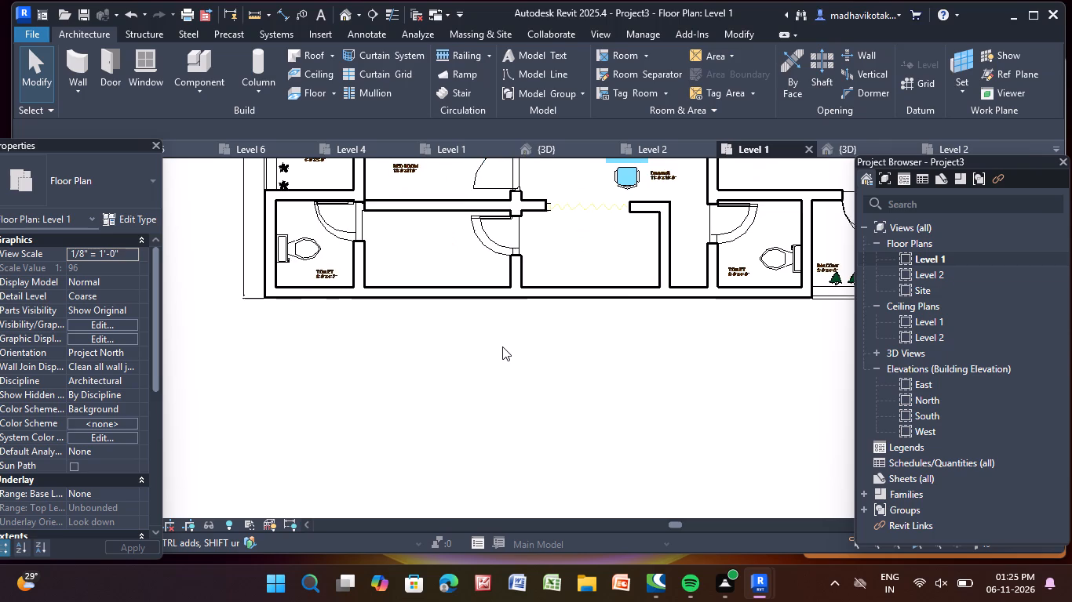
{"action": "scroll", "coordinate": [502, 346], "scroll_direction": "down", "scroll_amount": 4}
{"action": "middle_click_drag", "start_coordinate": [502, 346], "coordinate": [449, 421]}
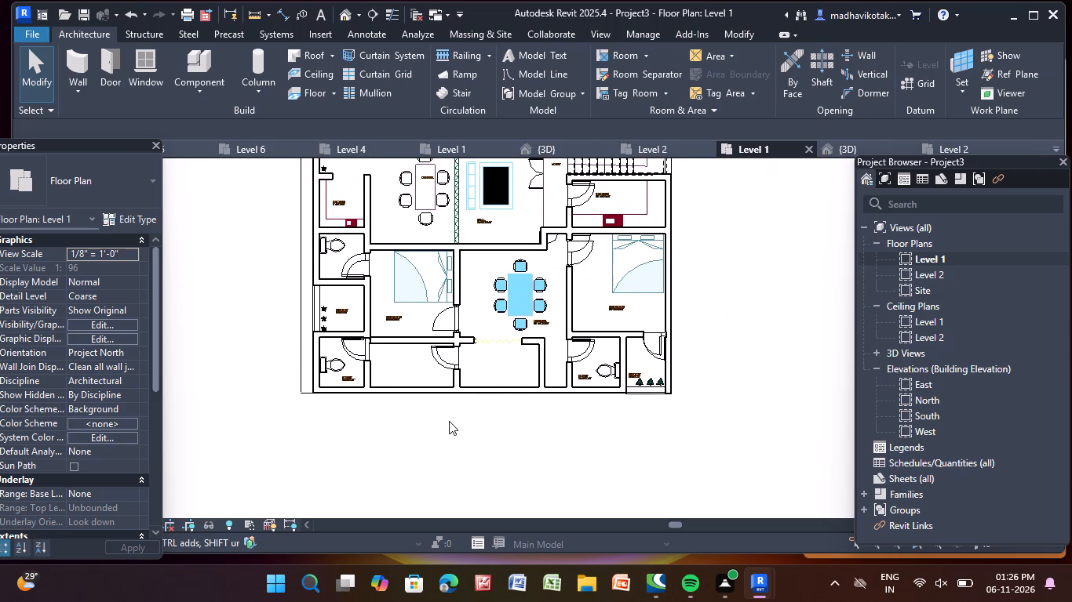
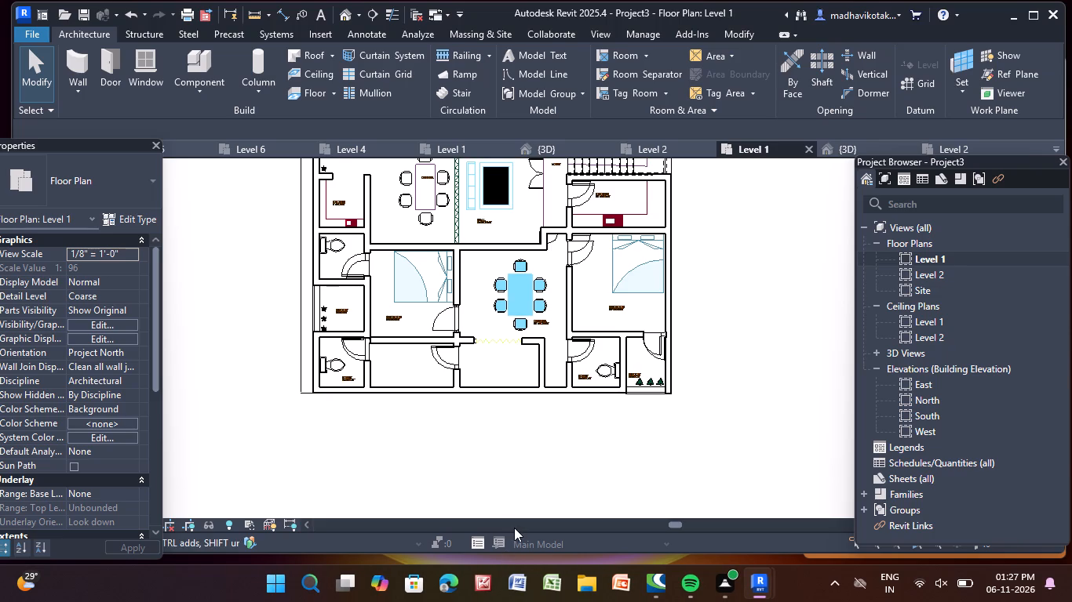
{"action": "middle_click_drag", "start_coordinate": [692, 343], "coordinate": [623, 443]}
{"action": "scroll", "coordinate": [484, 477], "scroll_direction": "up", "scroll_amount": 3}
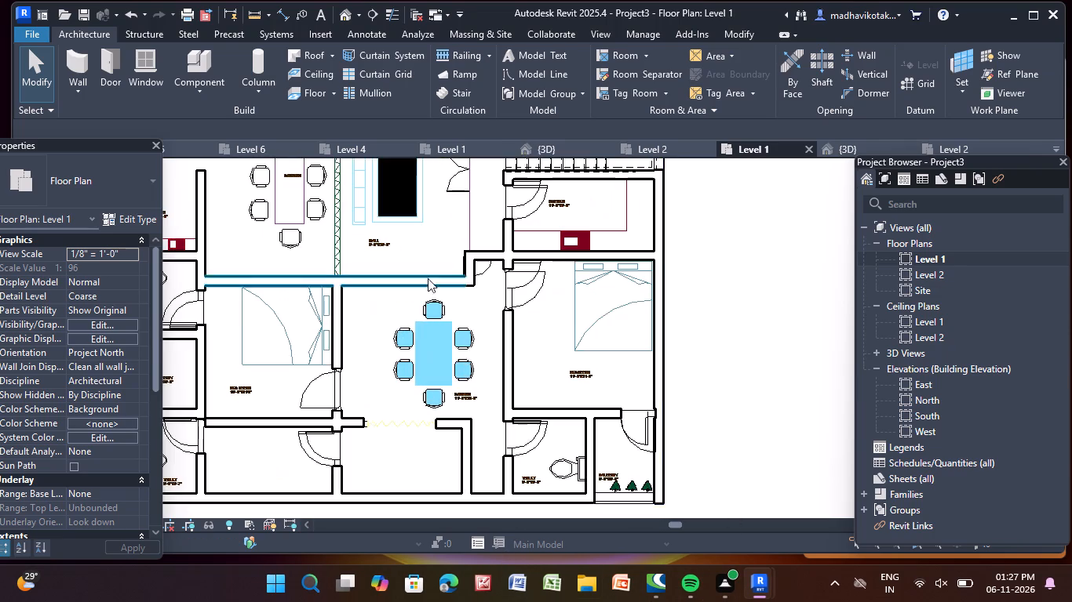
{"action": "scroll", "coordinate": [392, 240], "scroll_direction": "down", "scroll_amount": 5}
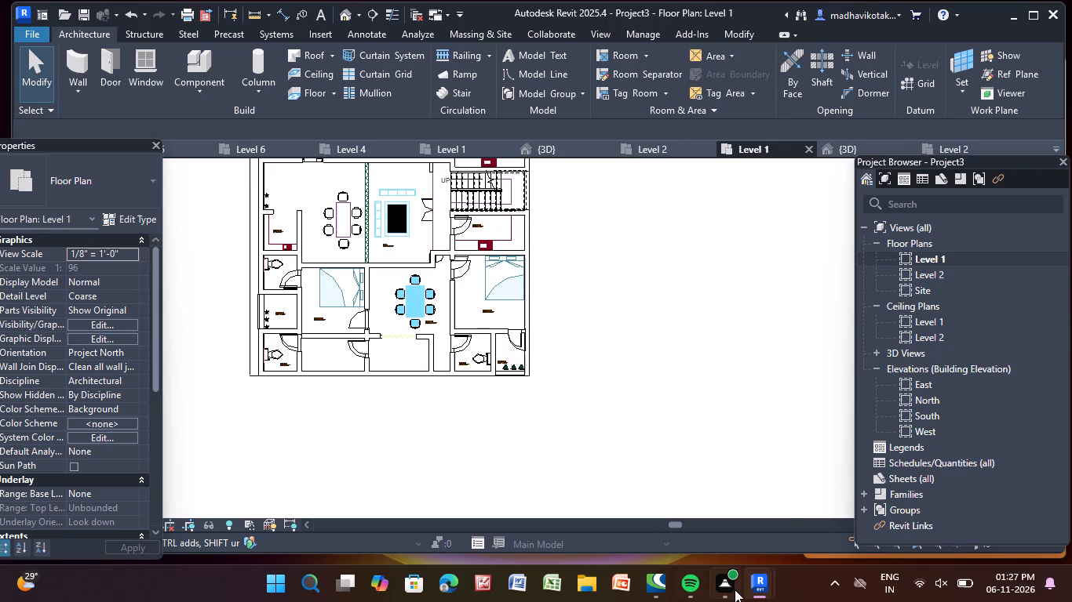
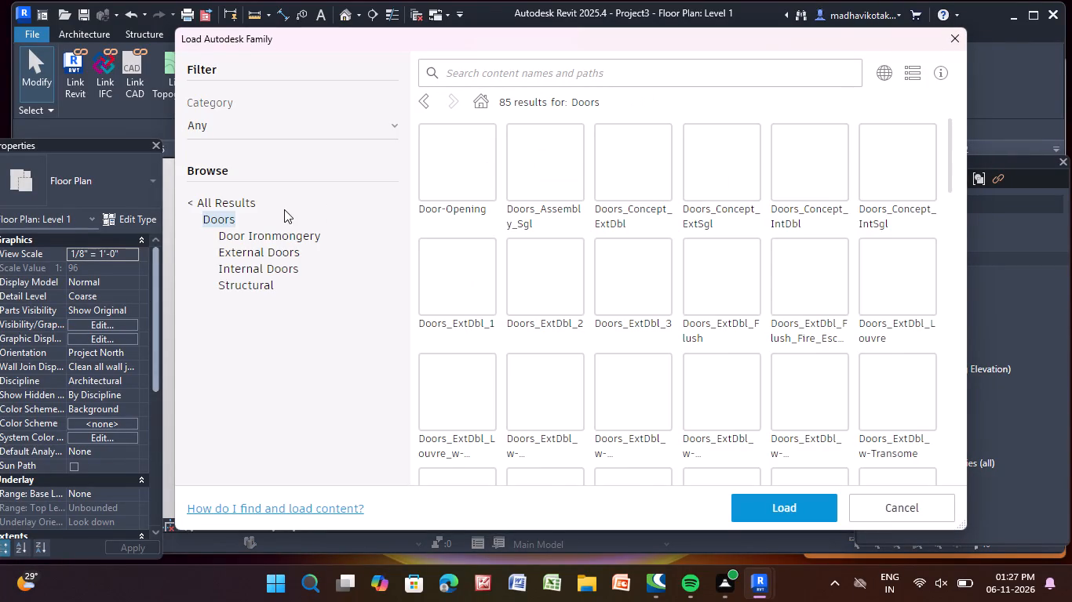
Load the Windows_Bay_Splayed family from the Windows category of the Autodesk family library.
{"action": "left_click", "coordinate": [251, 208]}
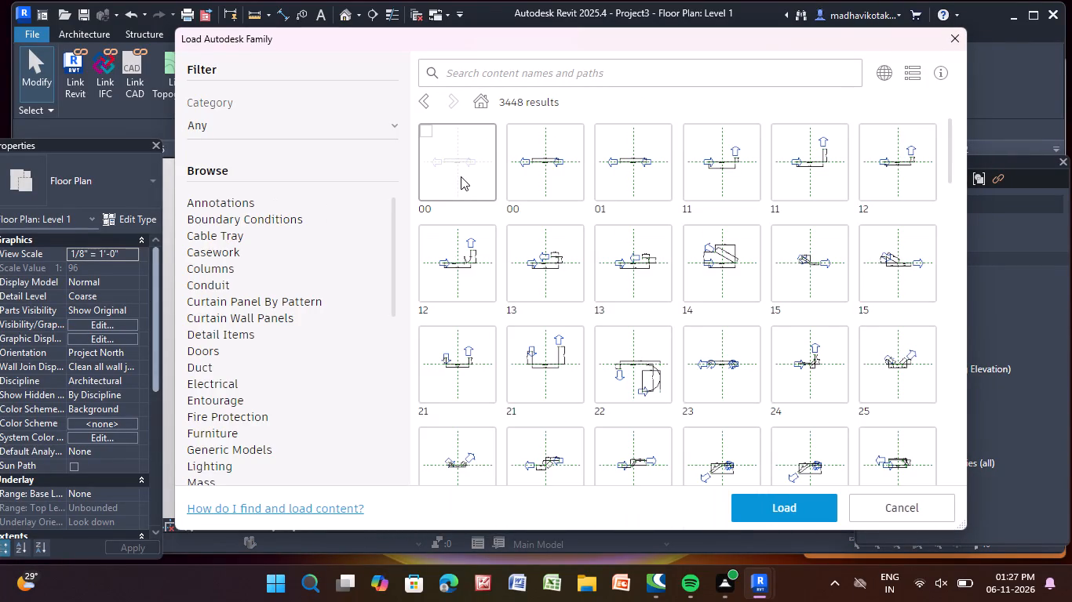
{"action": "scroll", "coordinate": [231, 353], "scroll_direction": "down", "scroll_amount": 3}
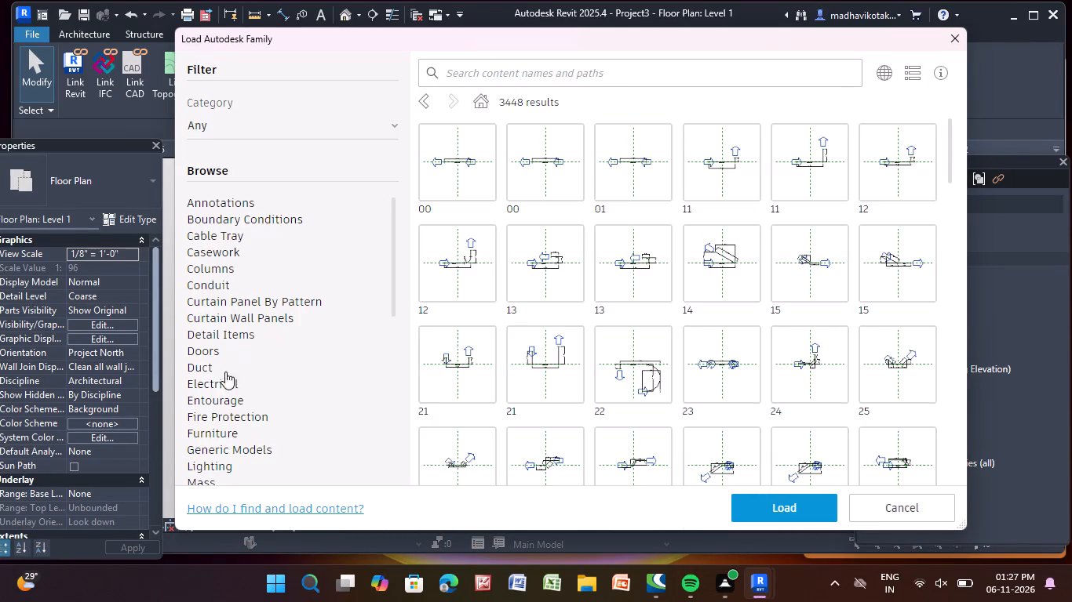
{"action": "scroll", "coordinate": [225, 372], "scroll_direction": "down", "scroll_amount": 4}
{"action": "left_click", "coordinate": [233, 481]}
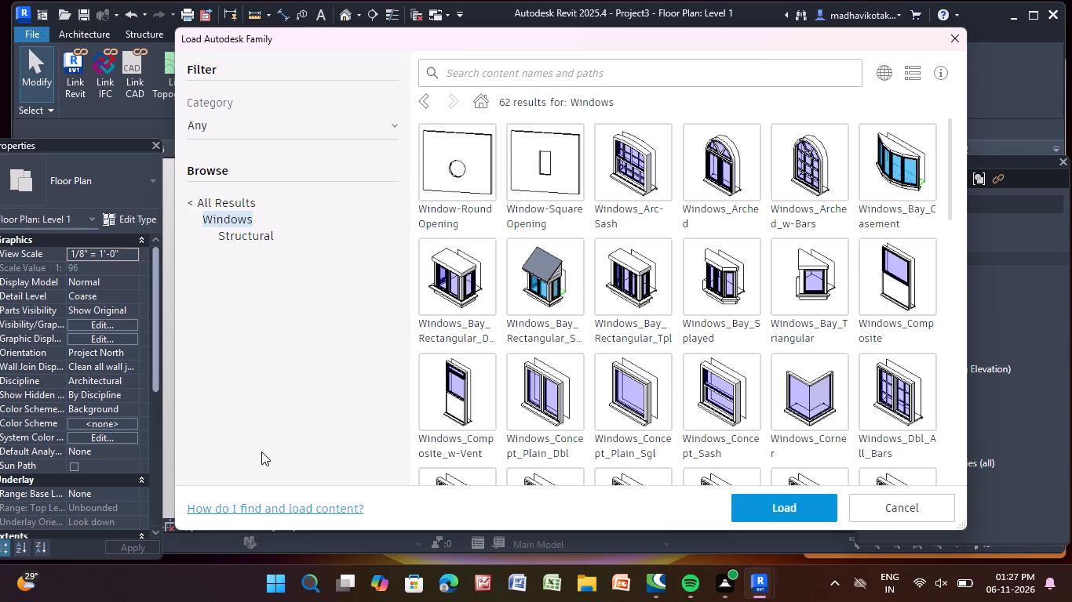
{"action": "scroll", "coordinate": [454, 392], "scroll_direction": "down", "scroll_amount": 6}
{"action": "scroll", "coordinate": [600, 385], "scroll_direction": "down", "scroll_amount": 5}
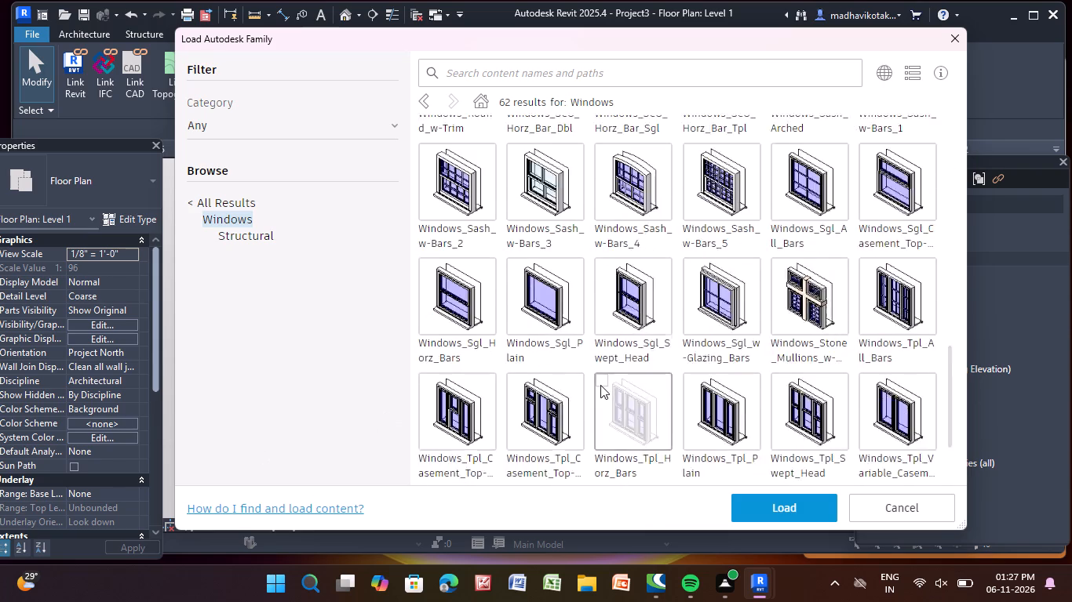
{"action": "scroll", "coordinate": [634, 263], "scroll_direction": "up", "scroll_amount": 2}
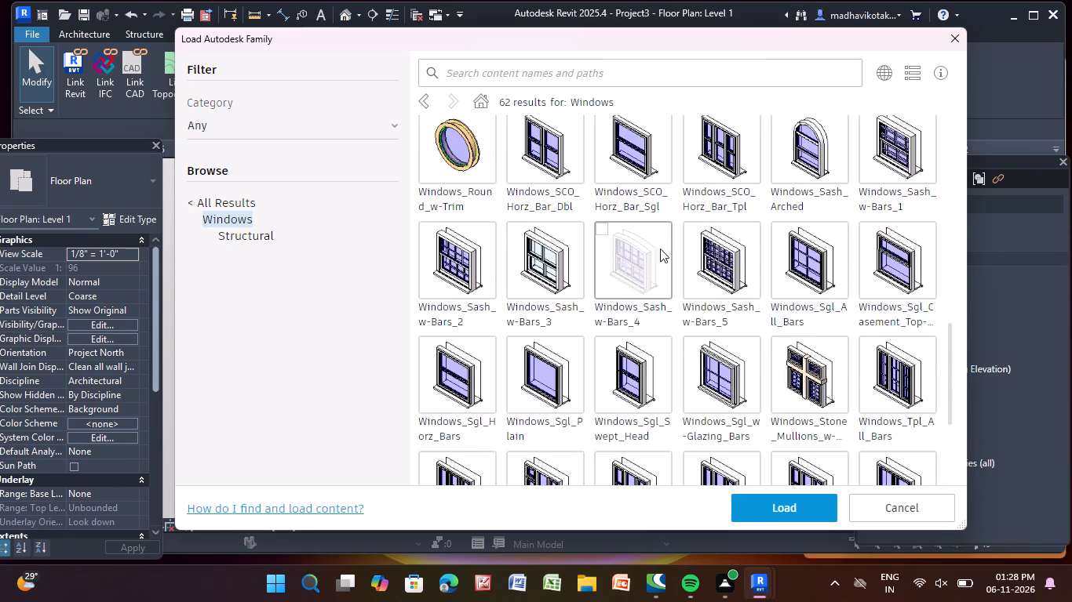
{"action": "scroll", "coordinate": [714, 201], "scroll_direction": "up", "scroll_amount": 2}
{"action": "scroll", "coordinate": [777, 271], "scroll_direction": "up", "scroll_amount": 3}
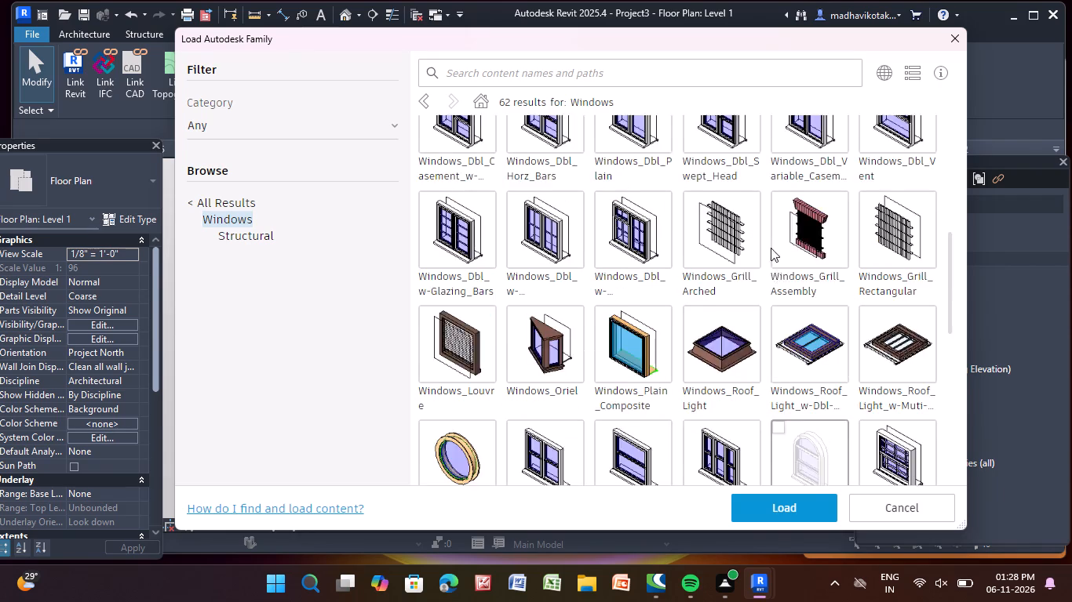
{"action": "scroll", "coordinate": [776, 203], "scroll_direction": "up", "scroll_amount": 3}
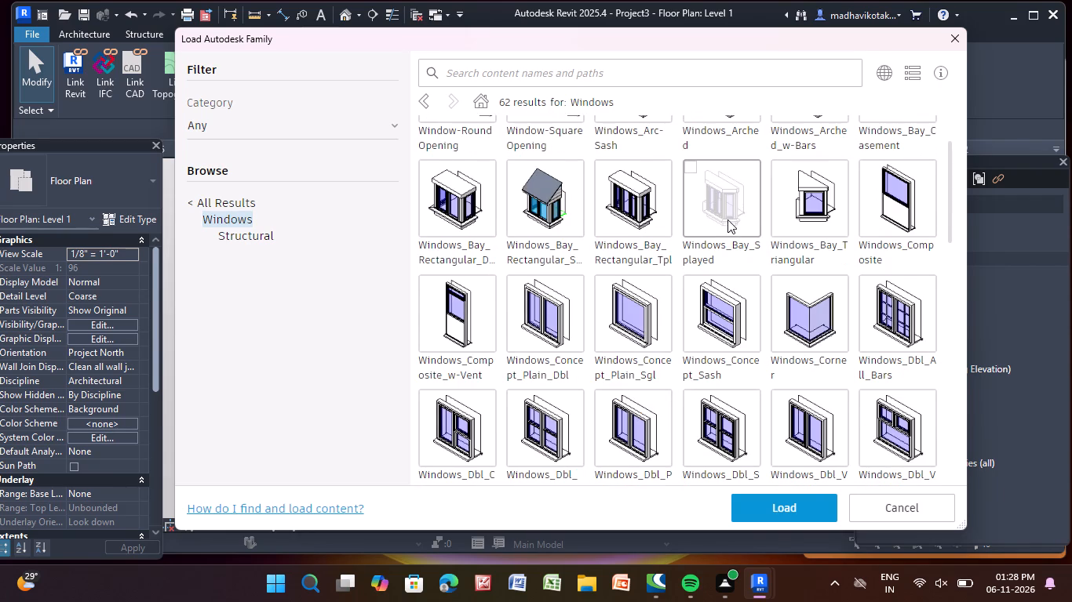
{"action": "left_click", "coordinate": [727, 219]}
{"action": "left_click", "coordinate": [776, 500]}
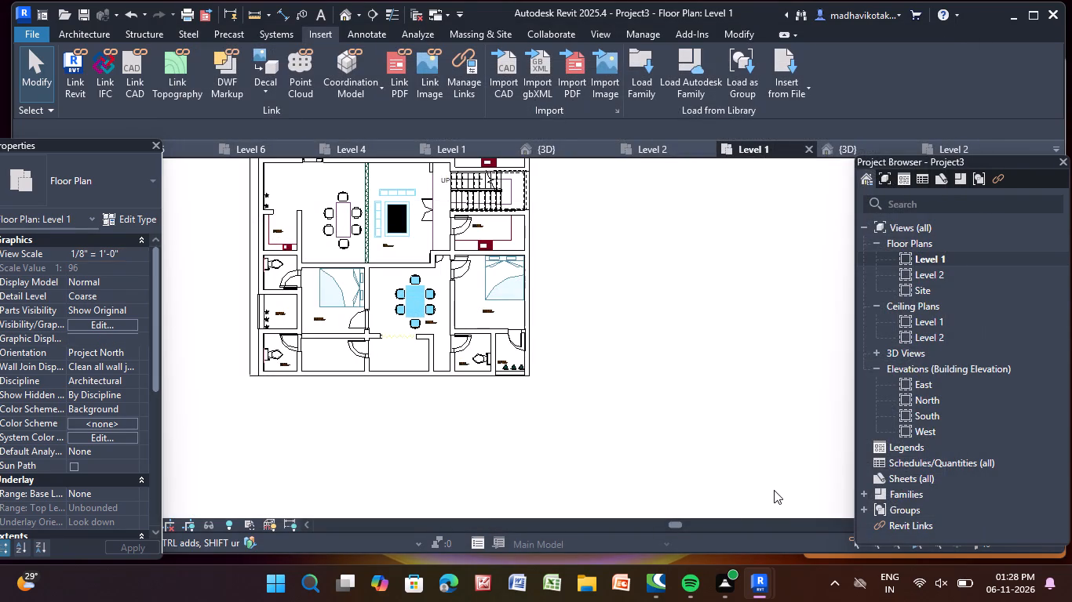
Place 910x910mm splayed bay windows in the east exterior wall, one centred on the southeast bedroom, one about 6'-0" from the northeast bedroom's north wall.
{"action": "middle_click_drag", "start_coordinate": [774, 490], "coordinate": [873, 481]}
{"action": "scroll", "coordinate": [567, 401], "scroll_direction": "up", "scroll_amount": 2}
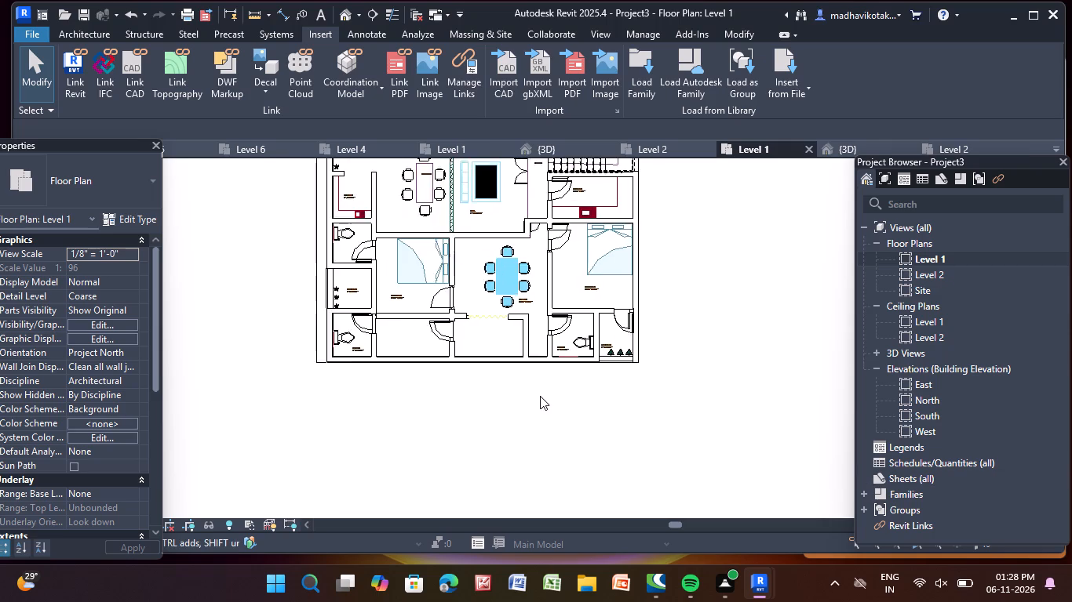
{"action": "scroll", "coordinate": [473, 350], "scroll_direction": "up", "scroll_amount": 1}
{"action": "left_click", "coordinate": [86, 28]}
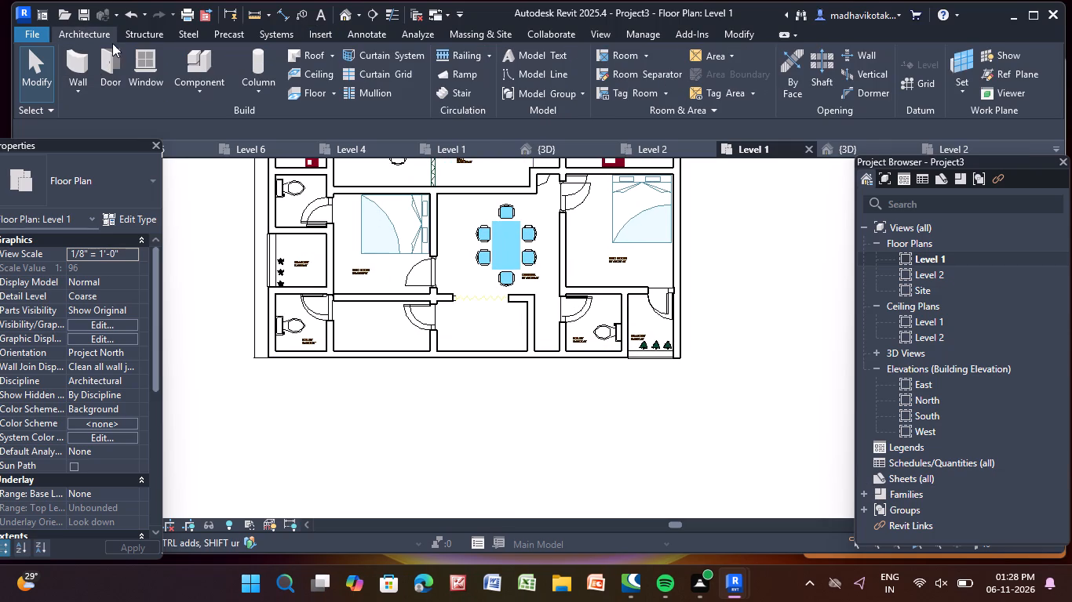
{"action": "left_click", "coordinate": [155, 71]}
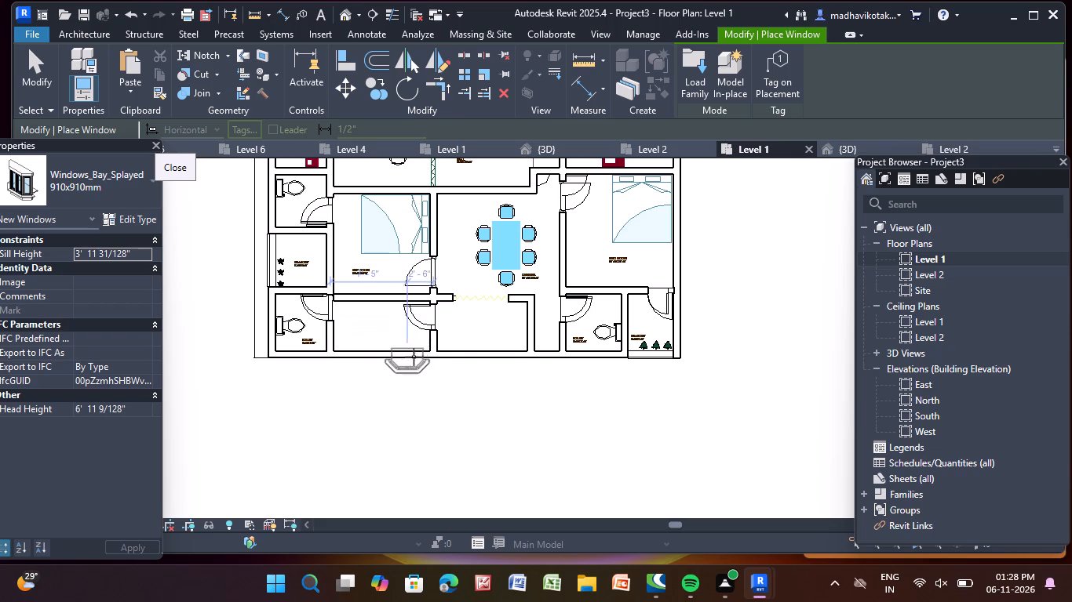
{"action": "middle_click_drag", "start_coordinate": [661, 223], "coordinate": [398, 341]}
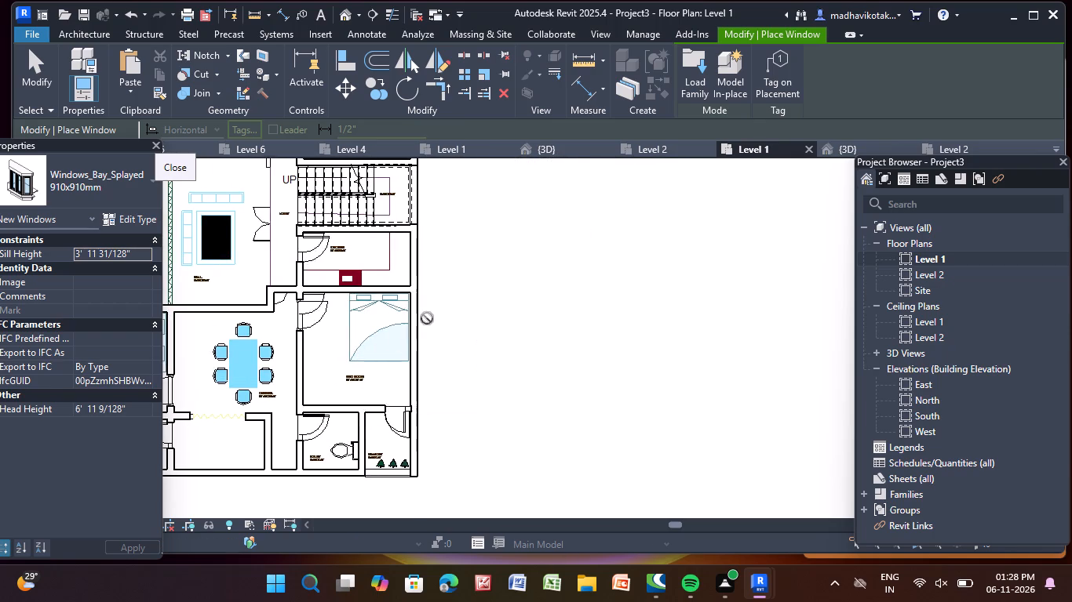
{"action": "scroll", "coordinate": [427, 318], "scroll_direction": "up", "scroll_amount": 2}
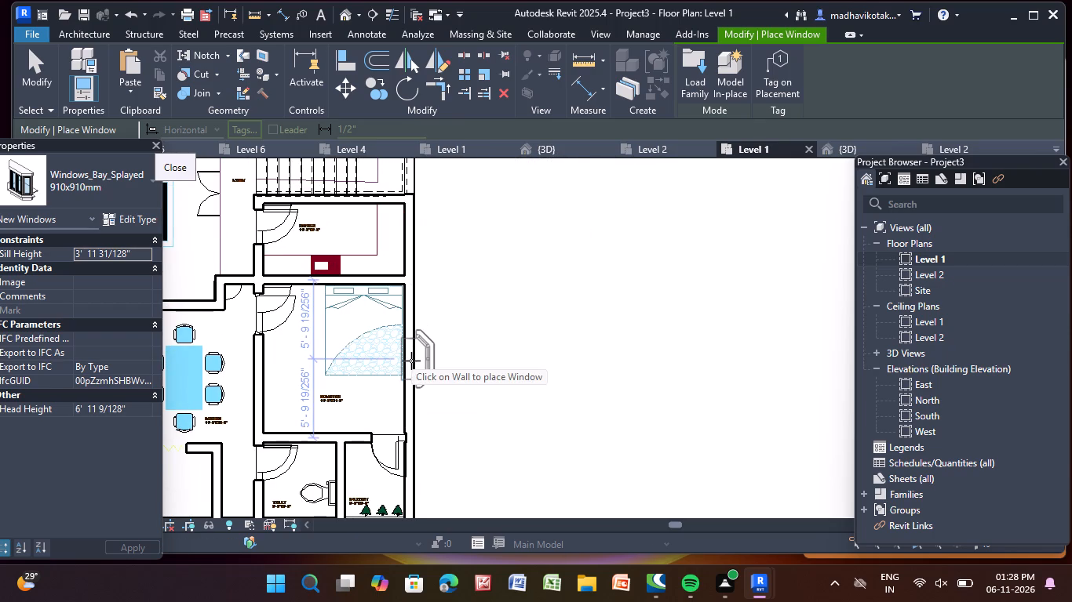
{"action": "left_click", "coordinate": [411, 360]}
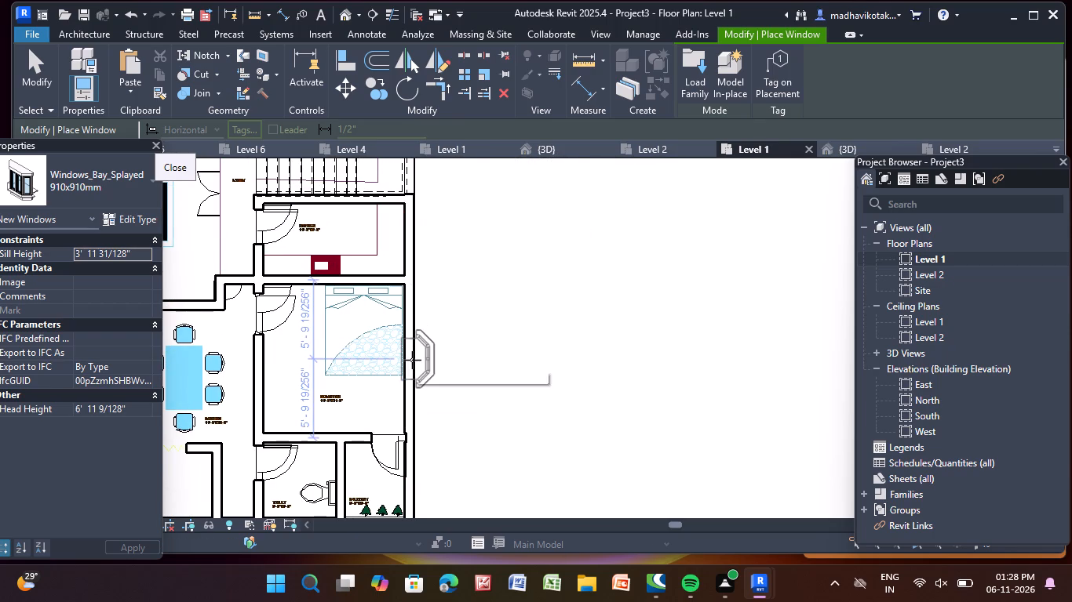
{"action": "scroll", "coordinate": [425, 340], "scroll_direction": "down", "scroll_amount": 1}
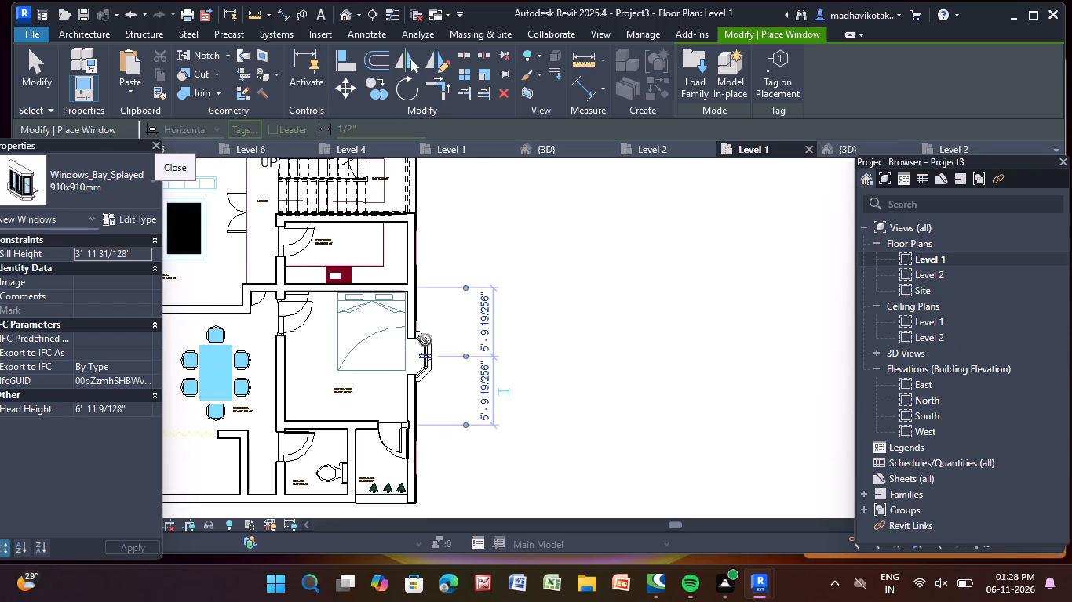
{"action": "middle_click_drag", "start_coordinate": [425, 340], "coordinate": [443, 568]}
{"action": "middle_click_drag", "start_coordinate": [410, 282], "coordinate": [410, 455]}
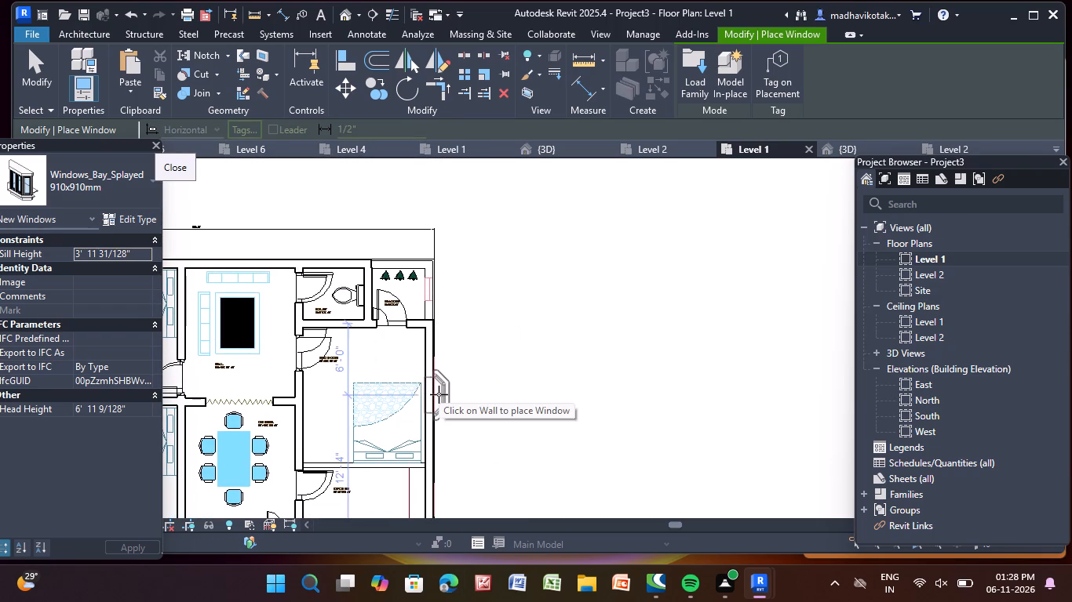
{"action": "left_click", "coordinate": [439, 394]}
Place splayed bay windows in the north exterior wall, one centred on the hall and one about 3'-6" from the adjacent bedroom's west partition.
{"action": "scroll", "coordinate": [439, 394], "scroll_direction": "down", "scroll_amount": 3}
{"action": "middle_click_drag", "start_coordinate": [439, 394], "coordinate": [550, 409]}
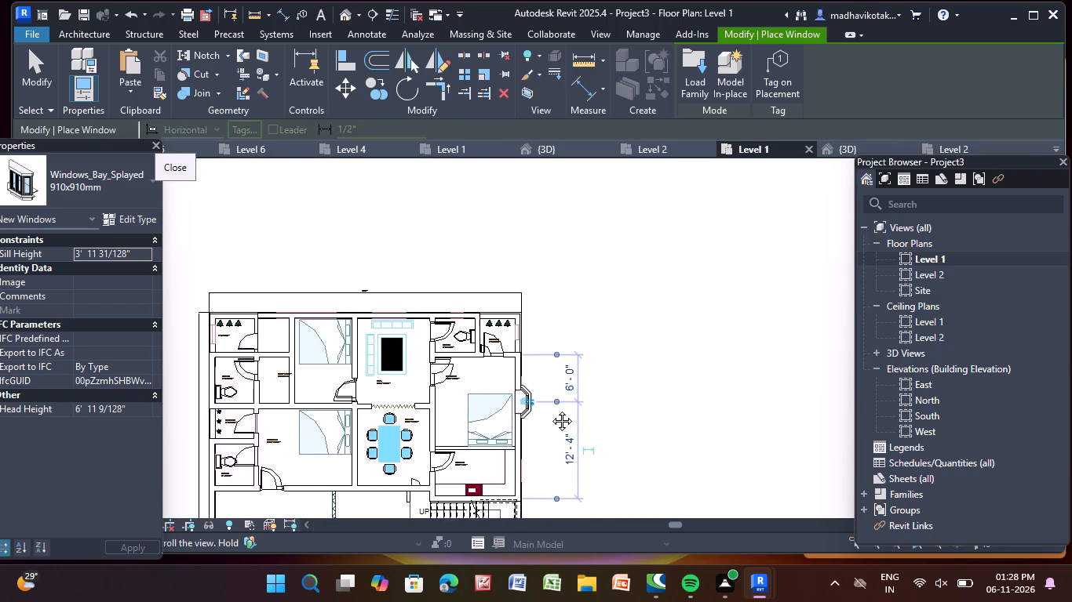
{"action": "middle_click_drag", "start_coordinate": [550, 409], "coordinate": [620, 424]}
{"action": "scroll", "coordinate": [498, 332], "scroll_direction": "up", "scroll_amount": 3}
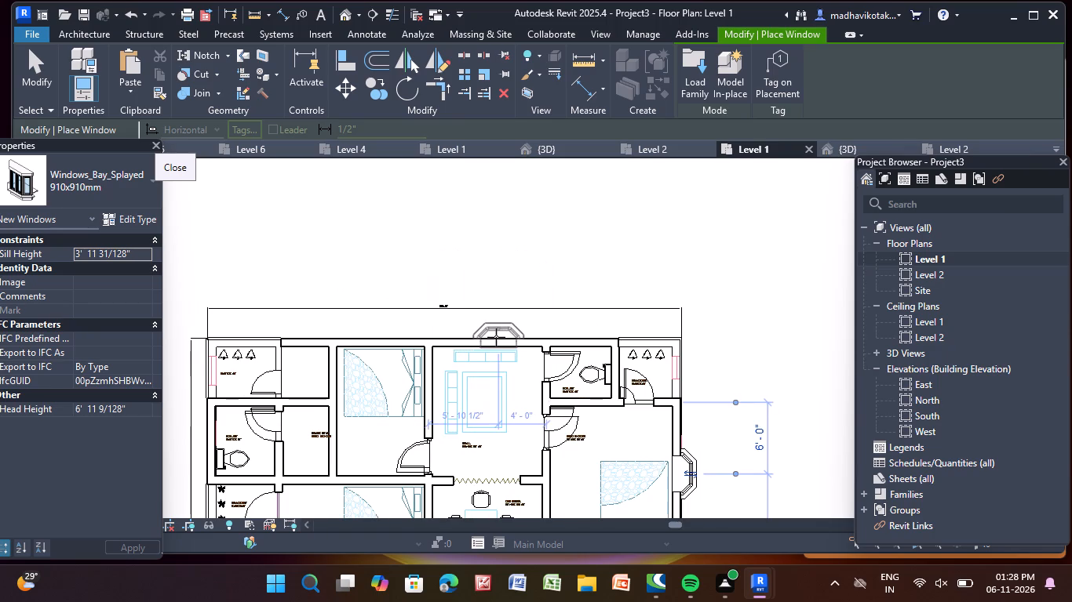
{"action": "left_click", "coordinate": [494, 338]}
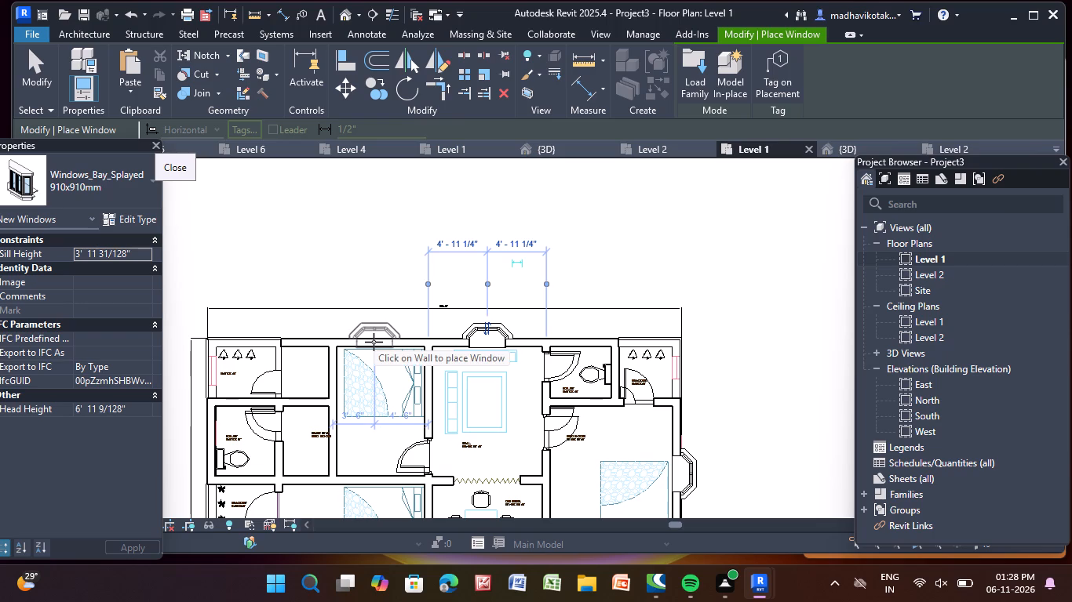
{"action": "left_click", "coordinate": [374, 342]}
Place a splayed bay window in the west exterior wall of the central dining area, about 3'-0" from its north wall.
{"action": "scroll", "coordinate": [374, 342], "scroll_direction": "down", "scroll_amount": 2}
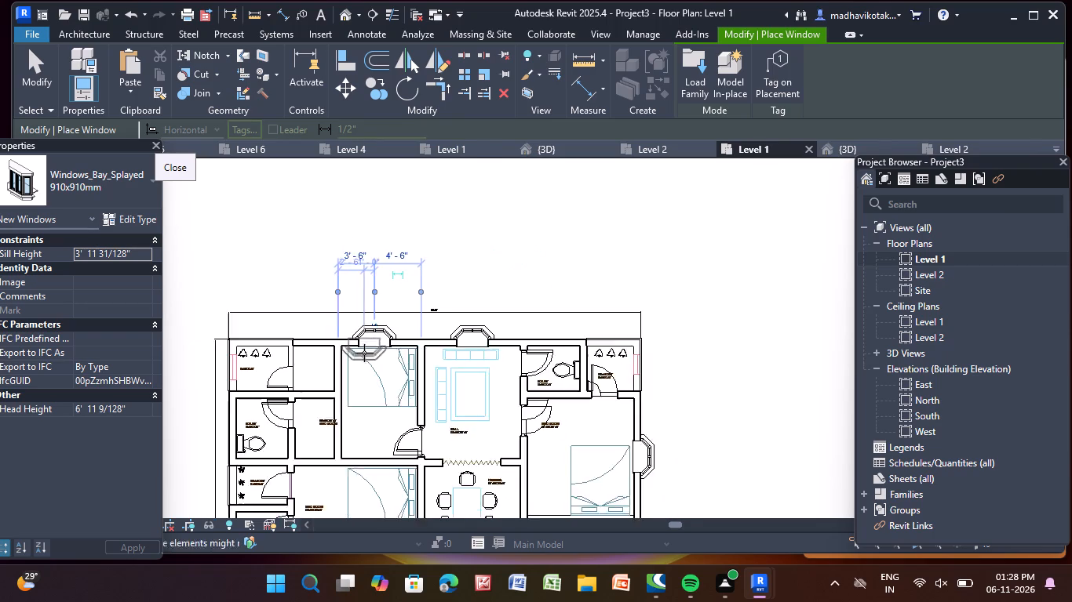
{"action": "middle_click_drag", "start_coordinate": [347, 451], "coordinate": [366, 204]}
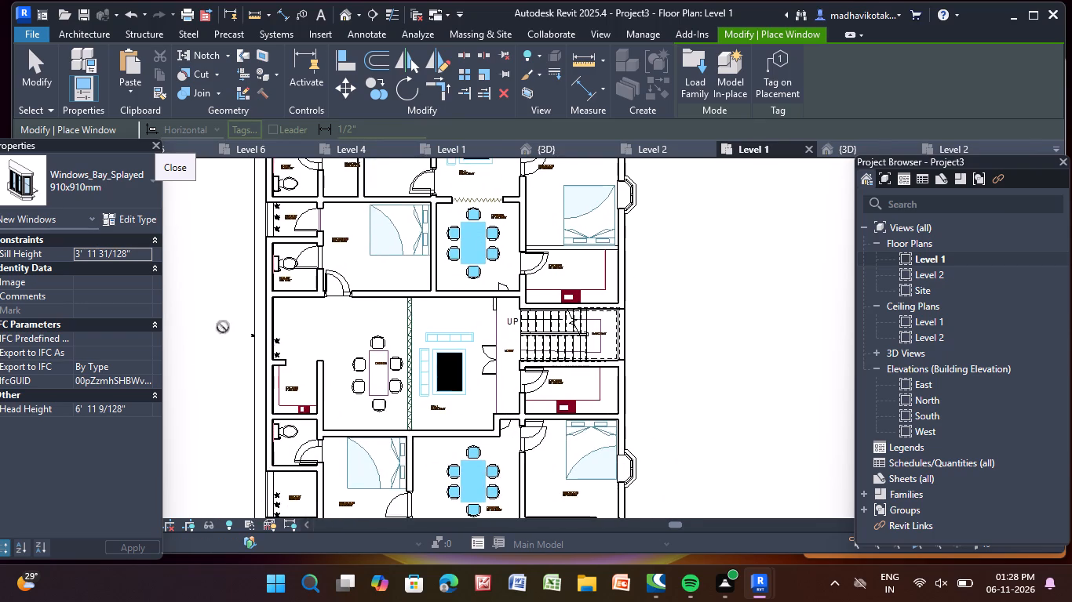
{"action": "scroll", "coordinate": [200, 355], "scroll_direction": "up", "scroll_amount": 3}
{"action": "scroll", "coordinate": [330, 323], "scroll_direction": "up", "scroll_amount": 3}
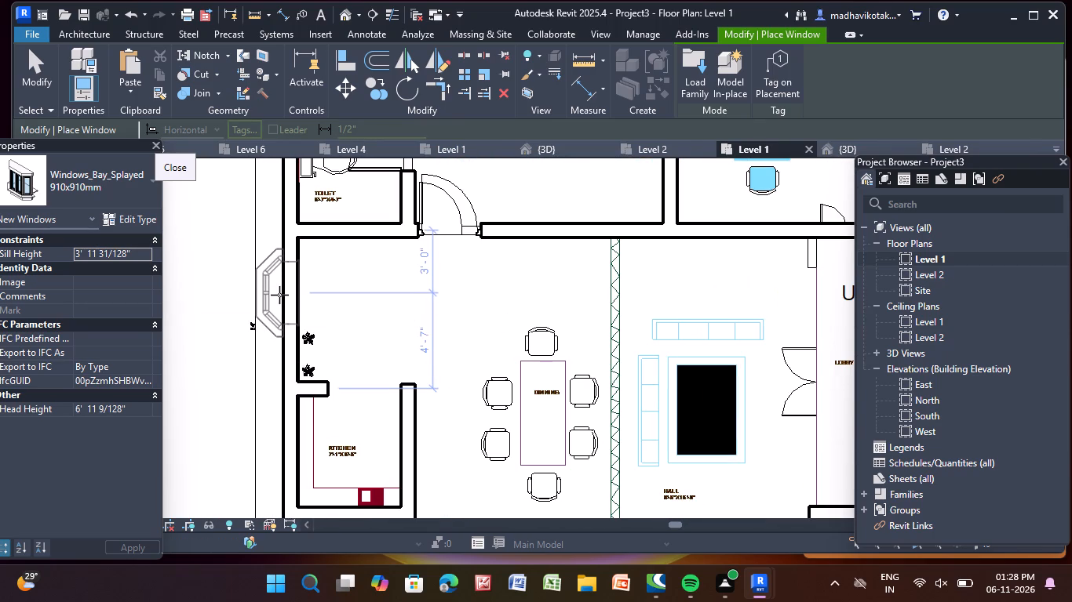
{"action": "left_click", "coordinate": [279, 295]}
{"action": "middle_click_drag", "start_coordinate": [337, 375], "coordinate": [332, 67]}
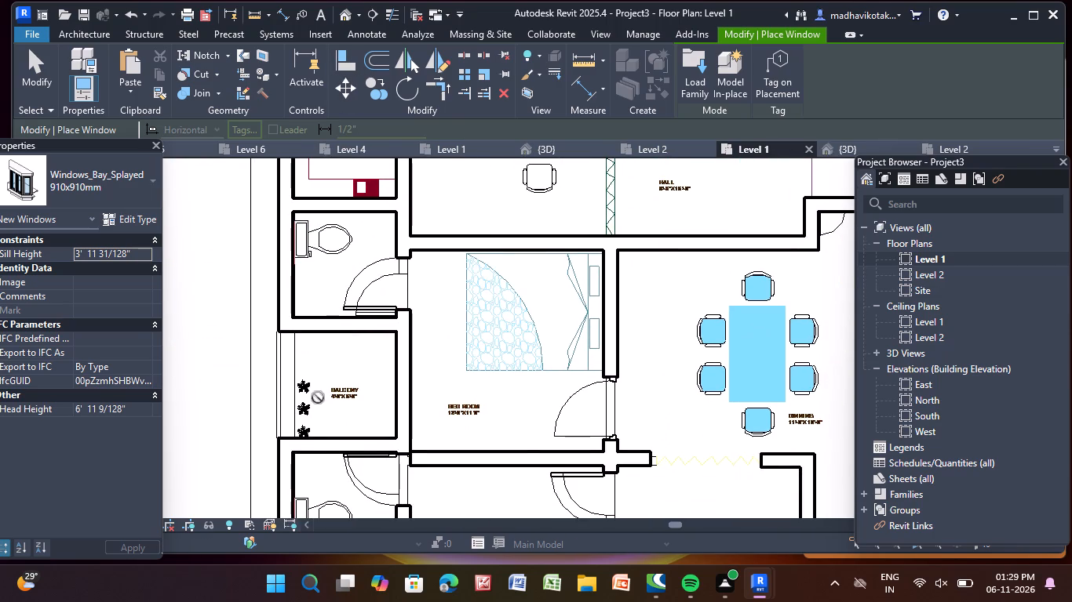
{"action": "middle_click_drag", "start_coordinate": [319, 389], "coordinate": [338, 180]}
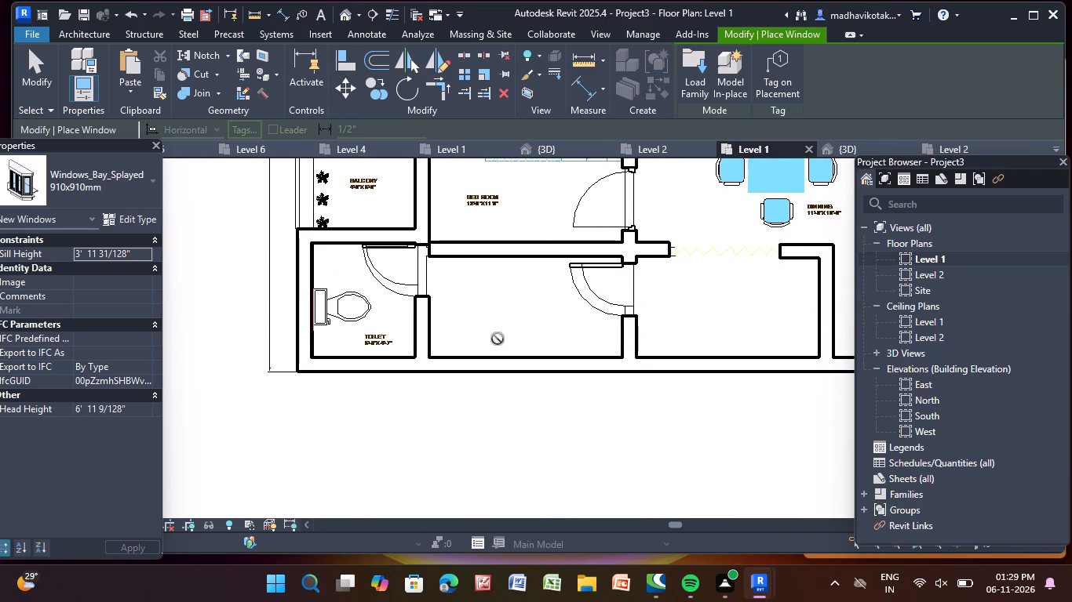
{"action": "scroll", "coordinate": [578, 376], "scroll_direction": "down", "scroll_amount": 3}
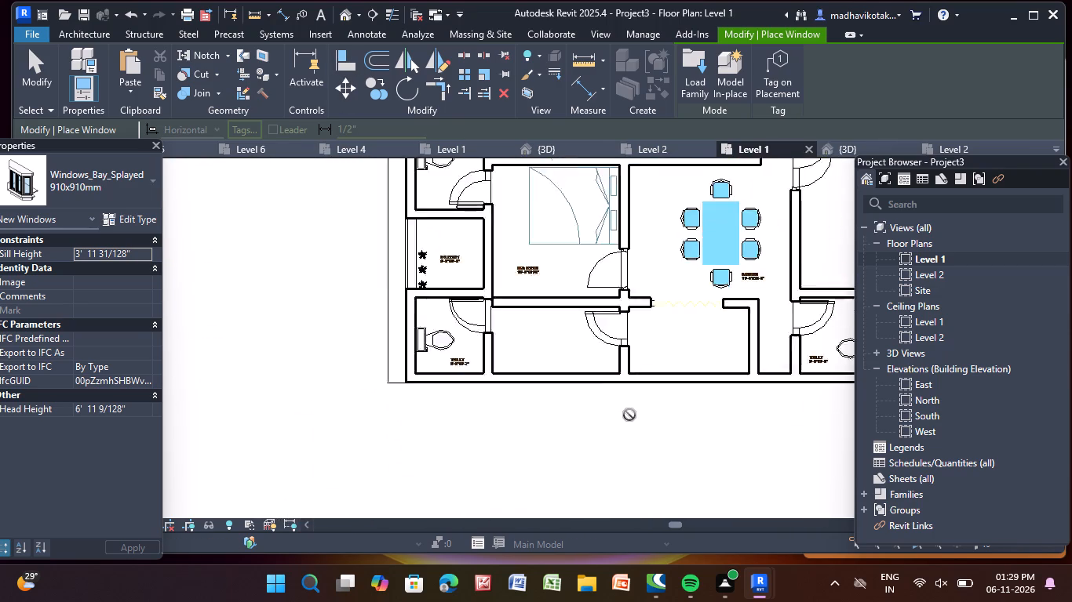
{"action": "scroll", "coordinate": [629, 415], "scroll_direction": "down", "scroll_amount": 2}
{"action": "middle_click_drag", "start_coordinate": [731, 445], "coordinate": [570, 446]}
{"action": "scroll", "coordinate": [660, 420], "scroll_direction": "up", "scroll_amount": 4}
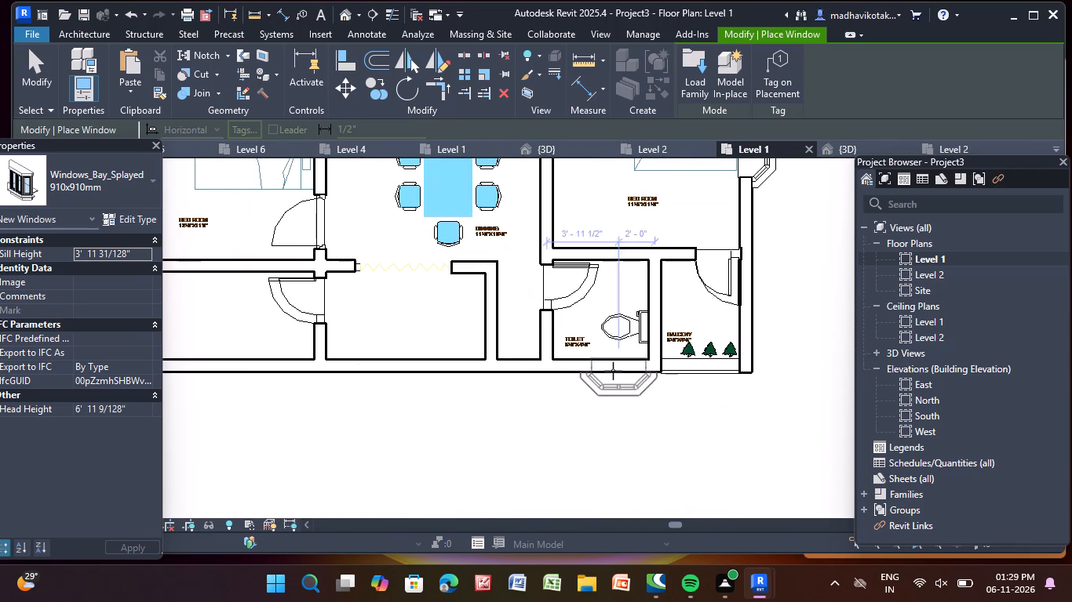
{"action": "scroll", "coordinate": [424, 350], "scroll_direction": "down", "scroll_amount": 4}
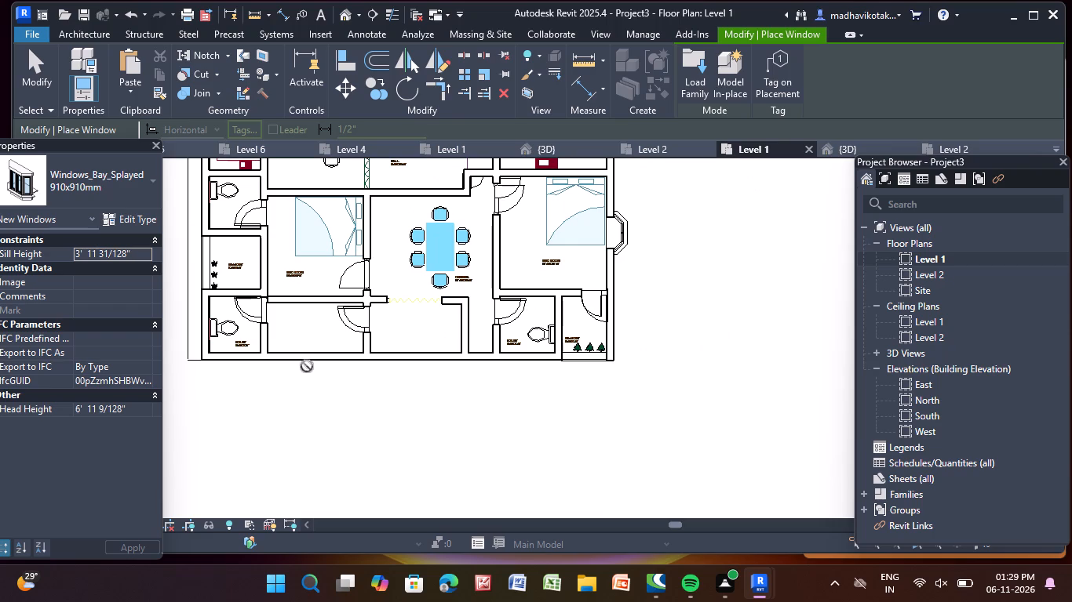
Load the Windows_Sash_w-Bars_1 family from the Windows category of the Autodesk family library.
{"action": "left_click", "coordinate": [67, 38]}
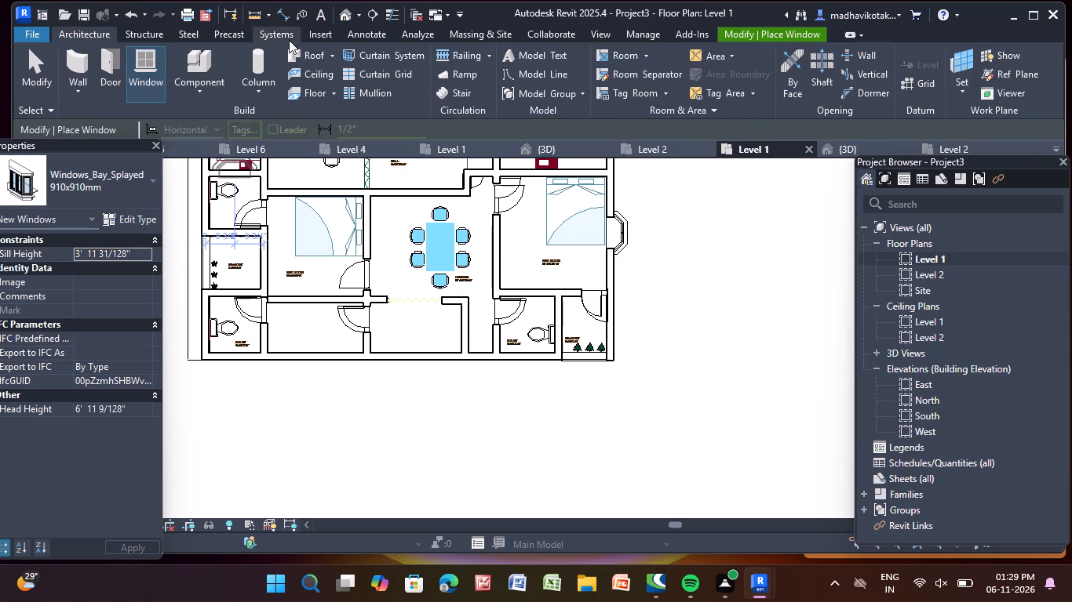
{"action": "left_click", "coordinate": [315, 38]}
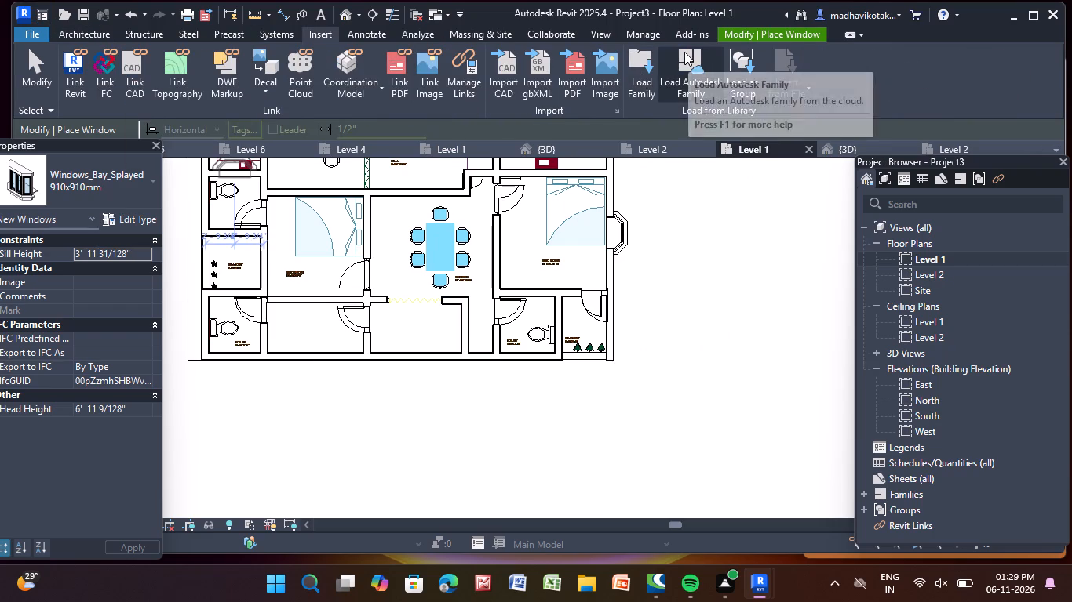
{"action": "left_click", "coordinate": [684, 52]}
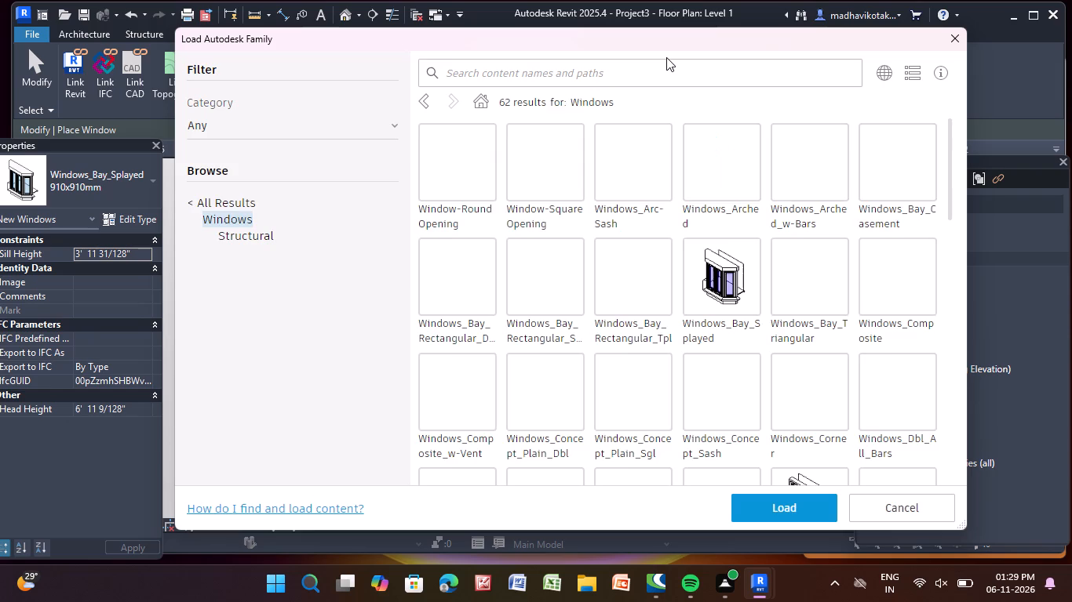
{"action": "scroll", "coordinate": [718, 209], "scroll_direction": "down", "scroll_amount": 3}
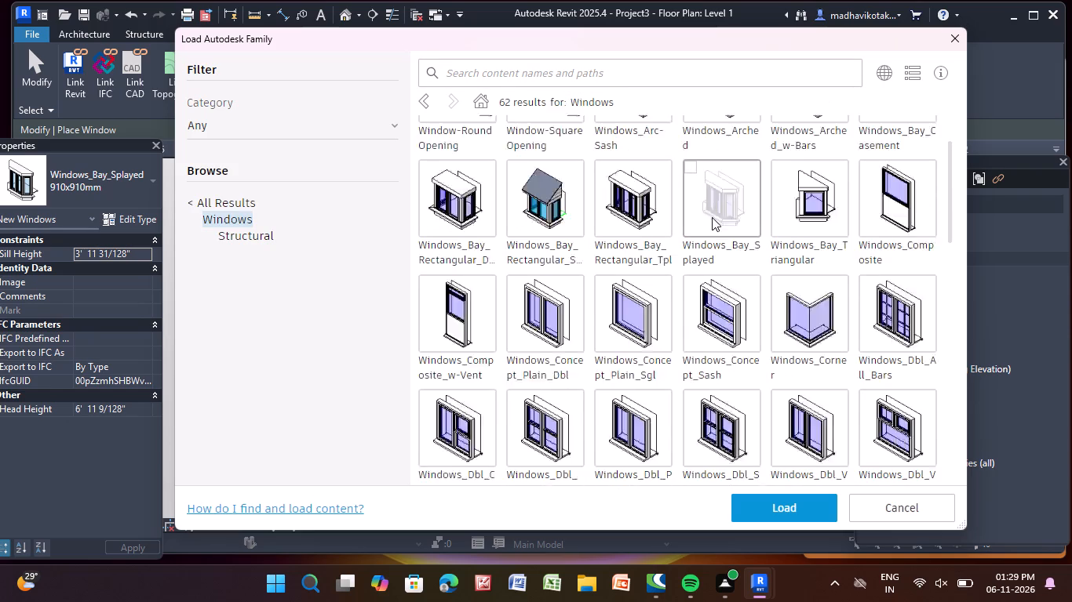
{"action": "scroll", "coordinate": [712, 217], "scroll_direction": "down", "scroll_amount": 2}
{"action": "scroll", "coordinate": [630, 348], "scroll_direction": "down", "scroll_amount": 4}
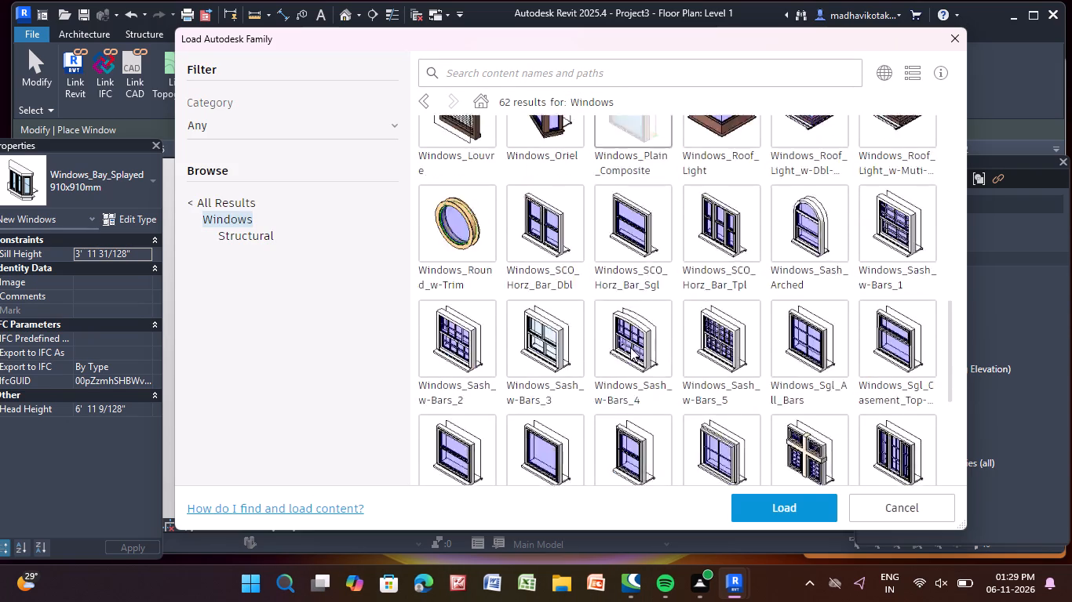
{"action": "scroll", "coordinate": [630, 345], "scroll_direction": "down", "scroll_amount": 2}
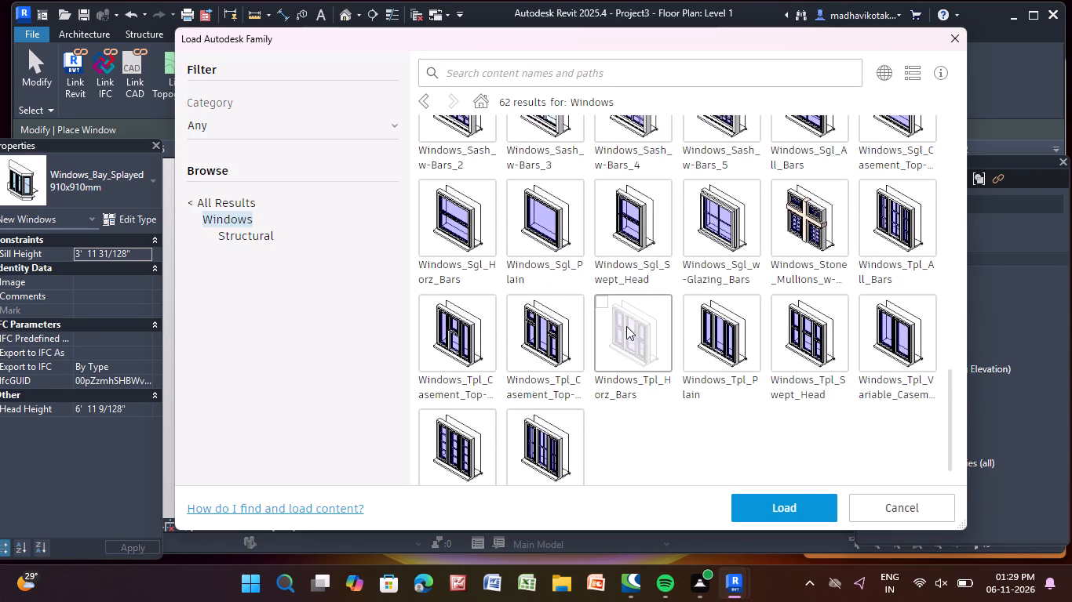
{"action": "scroll", "coordinate": [607, 298], "scroll_direction": "up", "scroll_amount": 3}
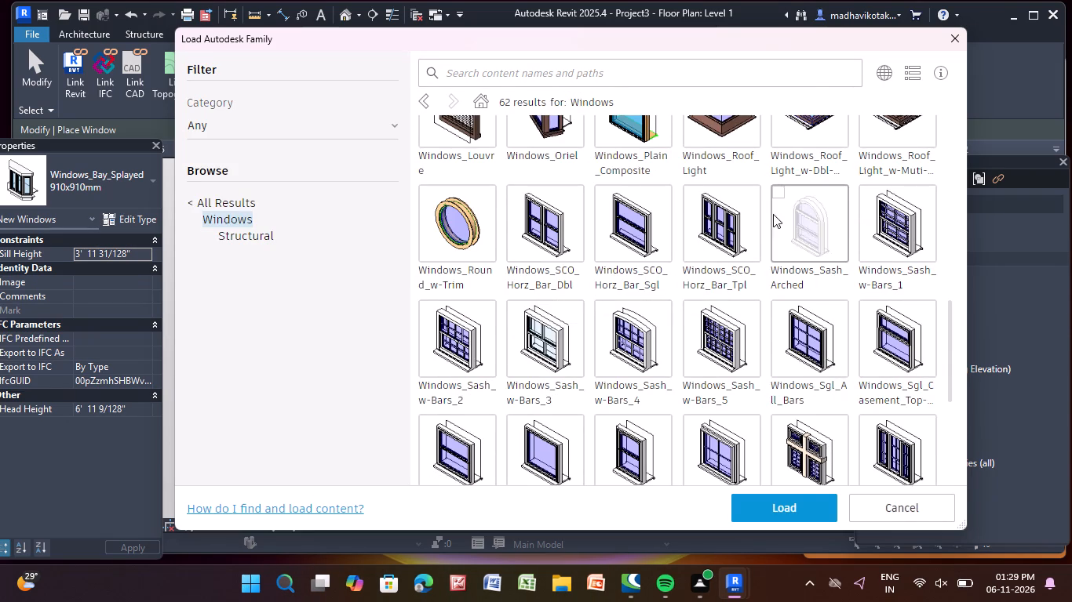
{"action": "left_click", "coordinate": [881, 222]}
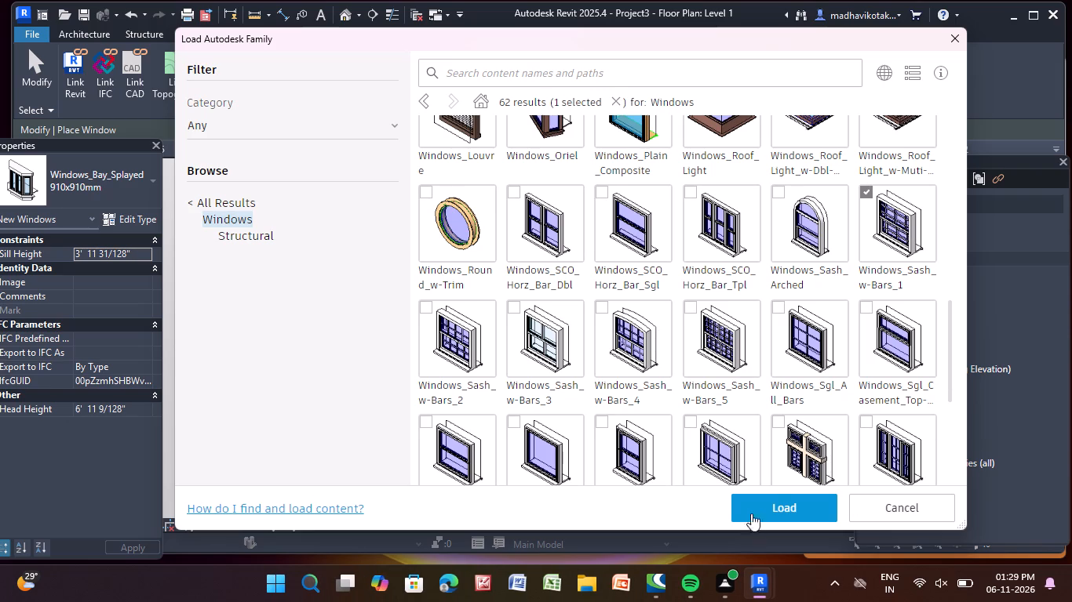
{"action": "left_click", "coordinate": [774, 499]}
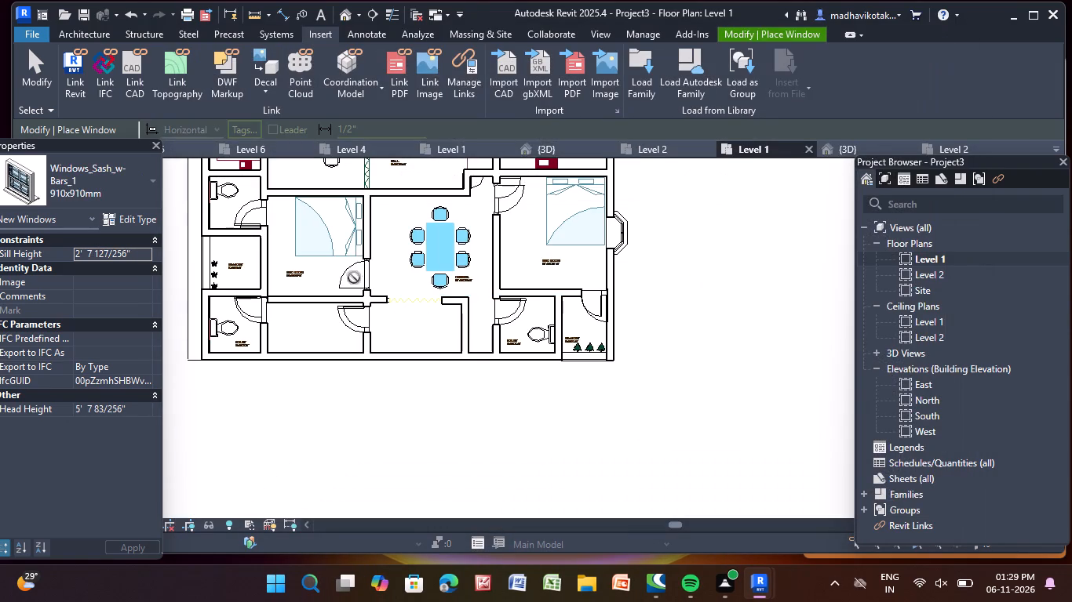
Place a 910x910mm Windows_Sash_w-Bars_1 window in the south exterior wall of the room beside the southwest toilet, about 4'-4" from its west partition.
{"action": "left_click", "coordinate": [104, 192]}
{"action": "left_click", "coordinate": [104, 192]}
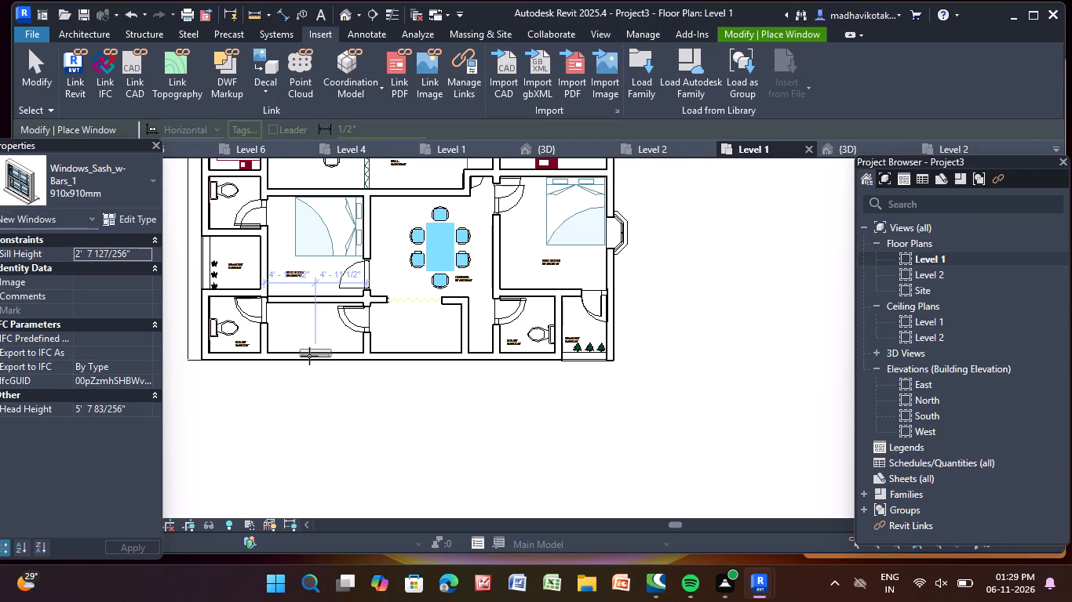
{"action": "scroll", "coordinate": [309, 356], "scroll_direction": "up", "scroll_amount": 7}
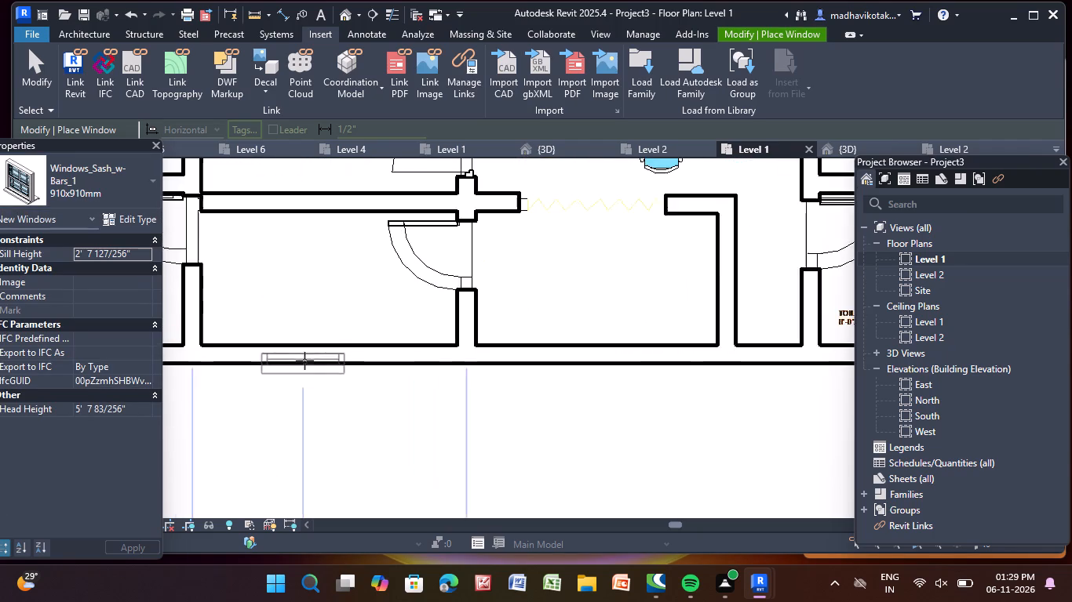
{"action": "scroll", "coordinate": [304, 361], "scroll_direction": "up", "scroll_amount": 2}
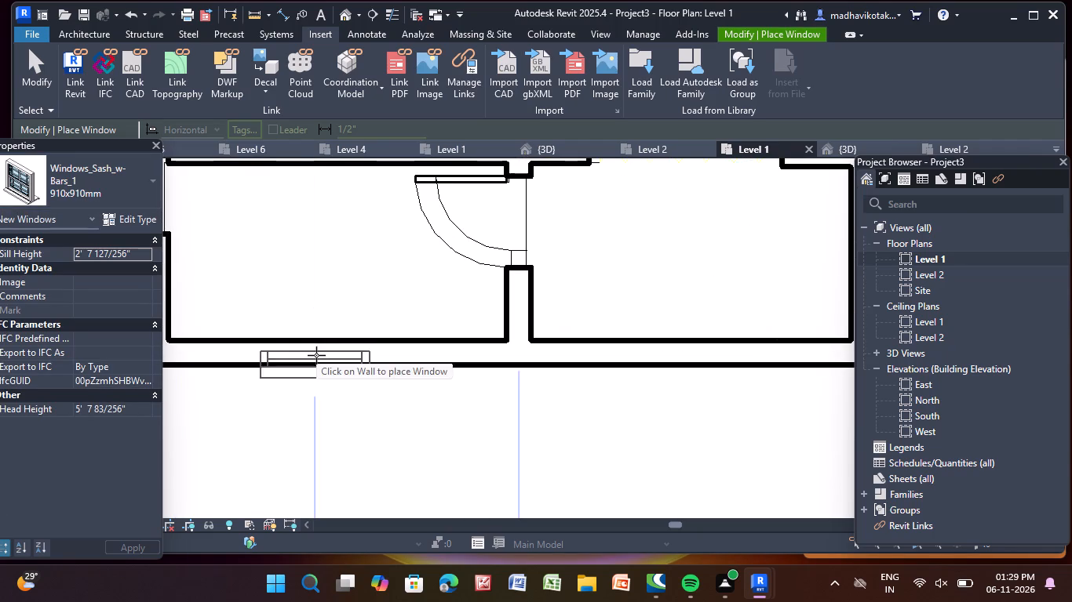
{"action": "left_click", "coordinate": [316, 355]}
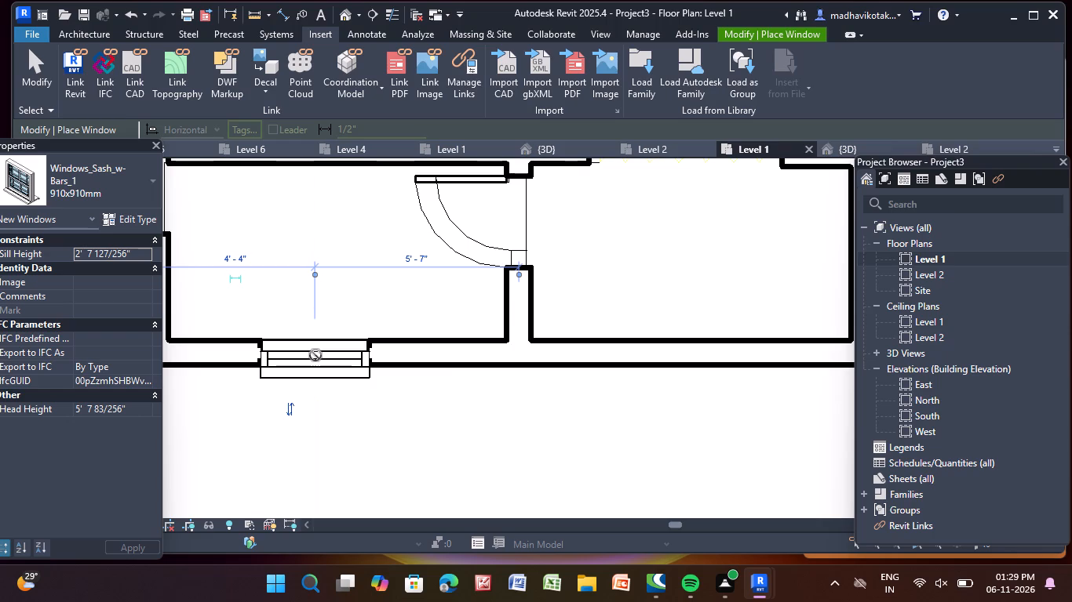
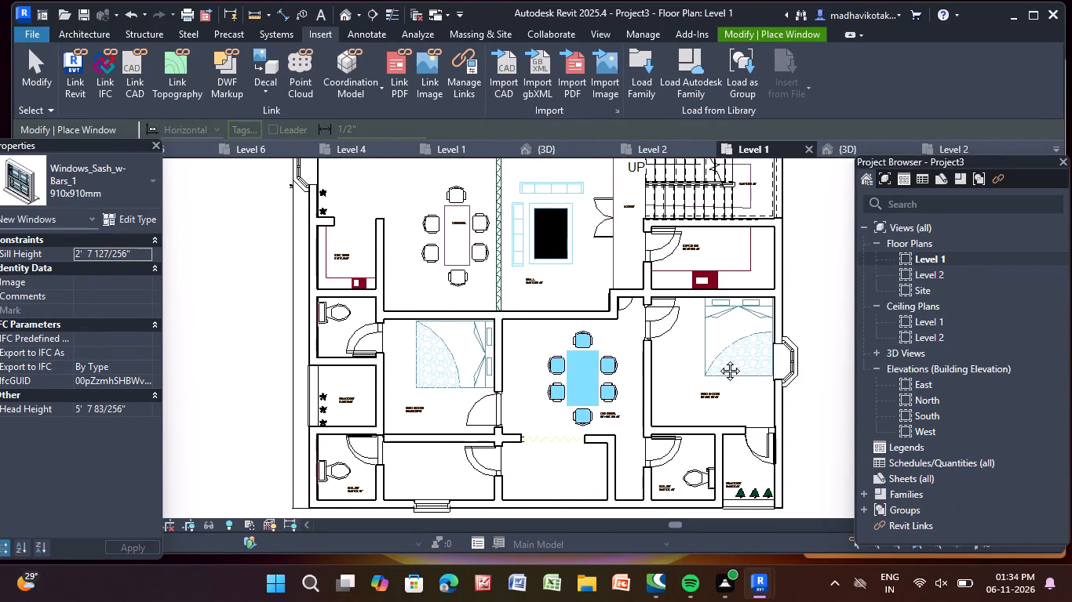
Place a 910x910mm Windows_Sash_w-Bars_1 window in the west exterior wall of the west kitchen, centred about 3'-0" from its north and south walls.
{"action": "middle_click_drag", "start_coordinate": [719, 358], "coordinate": [583, 551]}
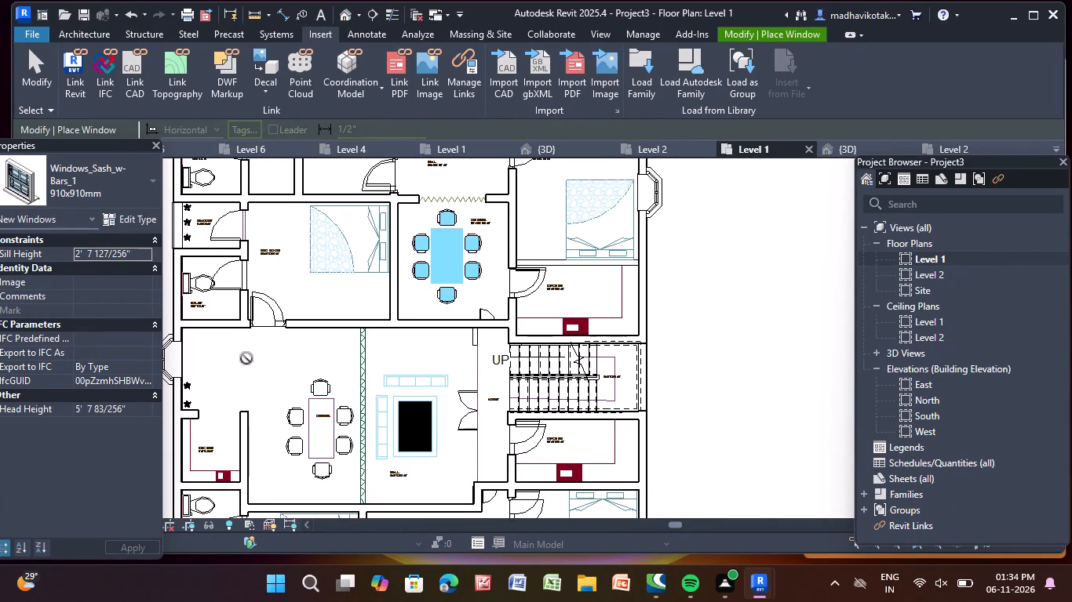
{"action": "middle_click_drag", "start_coordinate": [278, 316], "coordinate": [374, 364]}
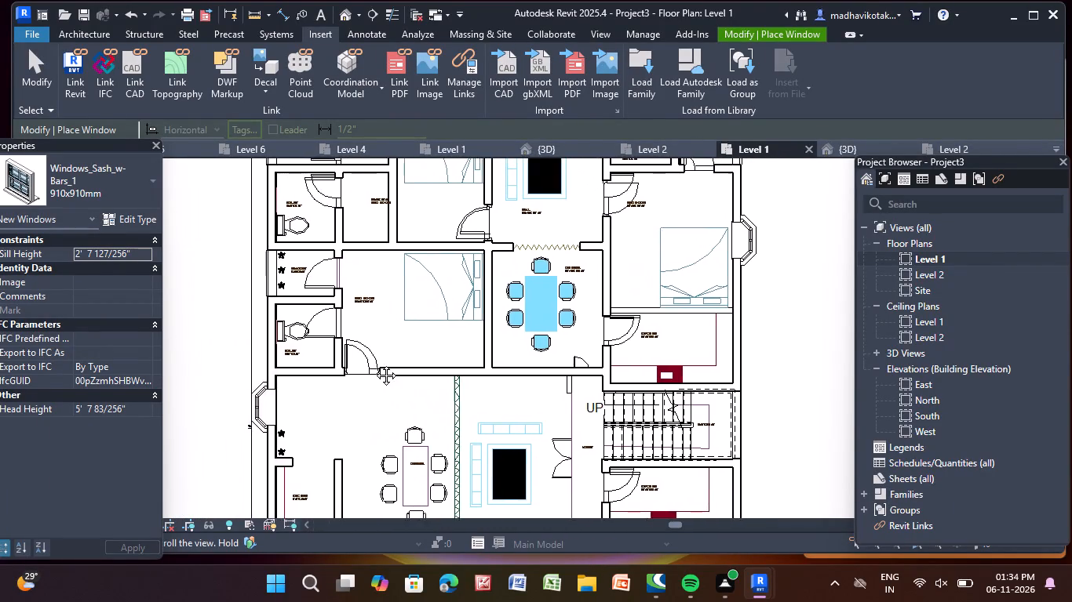
{"action": "middle_click_drag", "start_coordinate": [374, 364], "coordinate": [439, 291]}
{"action": "scroll", "coordinate": [348, 451], "scroll_direction": "up", "scroll_amount": 5}
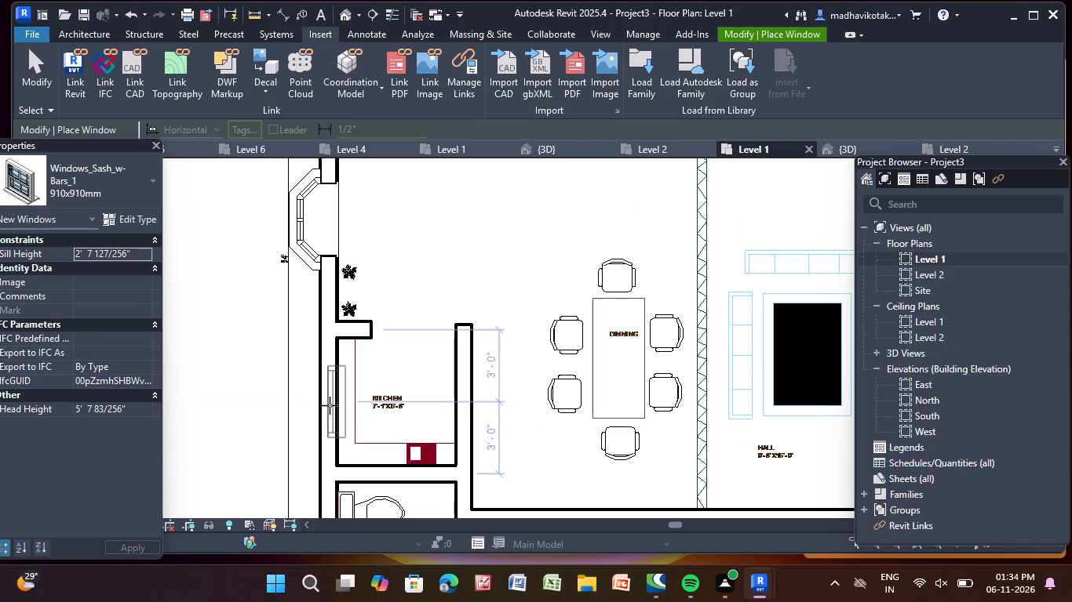
{"action": "left_click", "coordinate": [327, 405]}
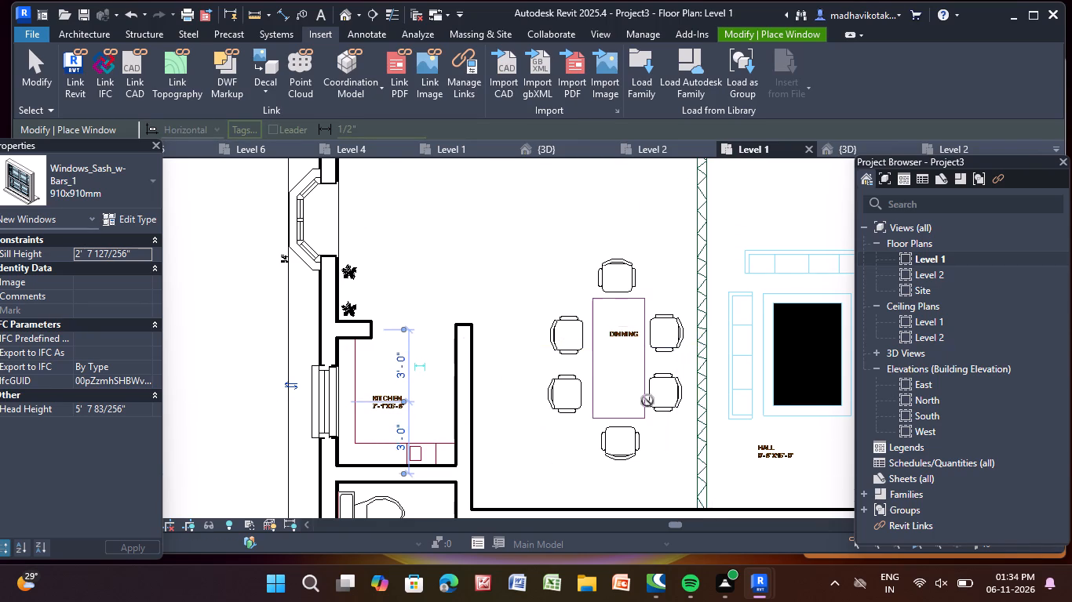
Place a 910x910mm sash window in the south exterior wall below the south dining area, centred about 4'-8 1/2" from each side wall.
{"action": "scroll", "coordinate": [634, 345], "scroll_direction": "down", "scroll_amount": 10}
{"action": "scroll", "coordinate": [680, 472], "scroll_direction": "up", "scroll_amount": 2}
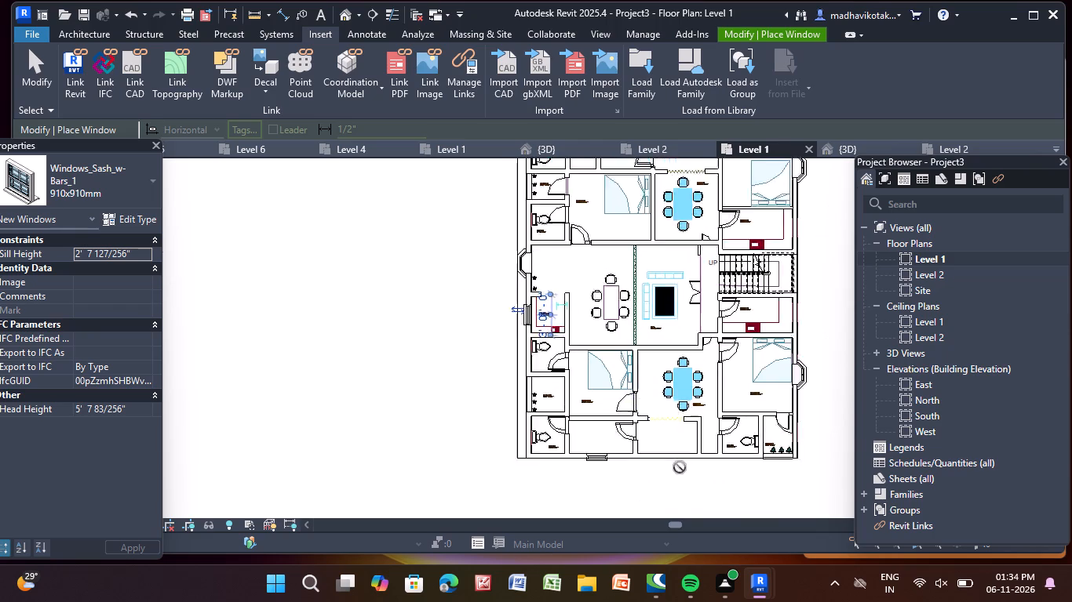
{"action": "scroll", "coordinate": [680, 467], "scroll_direction": "up", "scroll_amount": 9}
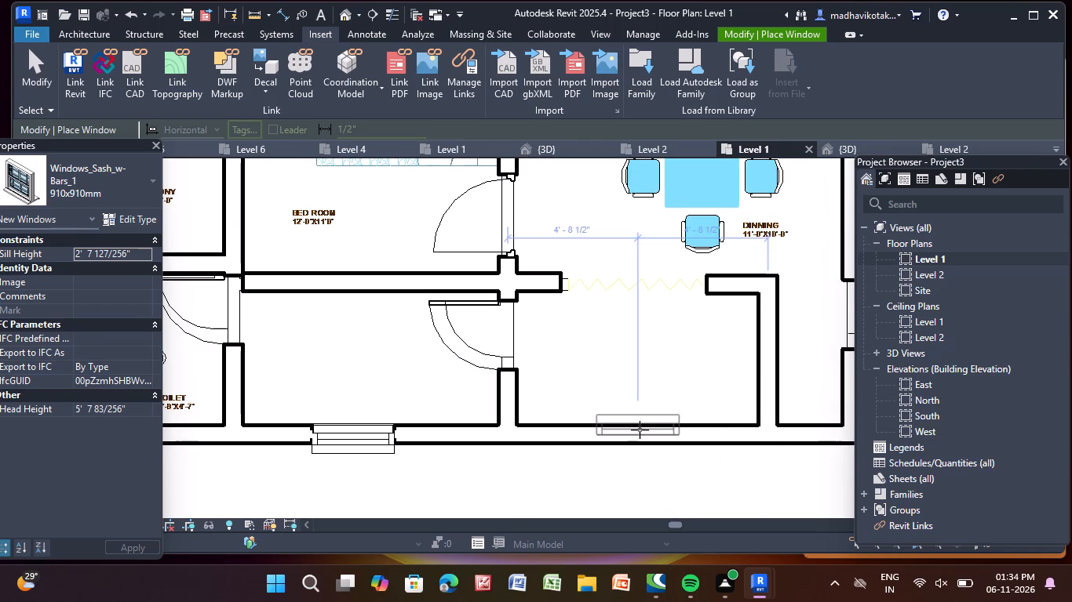
{"action": "left_click", "coordinate": [640, 436]}
Place a 910x910mm sash window in the east exterior wall of the kitchen north of the staircase, about 3'-6" from its south wall.
{"action": "scroll", "coordinate": [665, 415], "scroll_direction": "down", "scroll_amount": 5}
{"action": "middle_click_drag", "start_coordinate": [393, 499], "coordinate": [358, 502]}
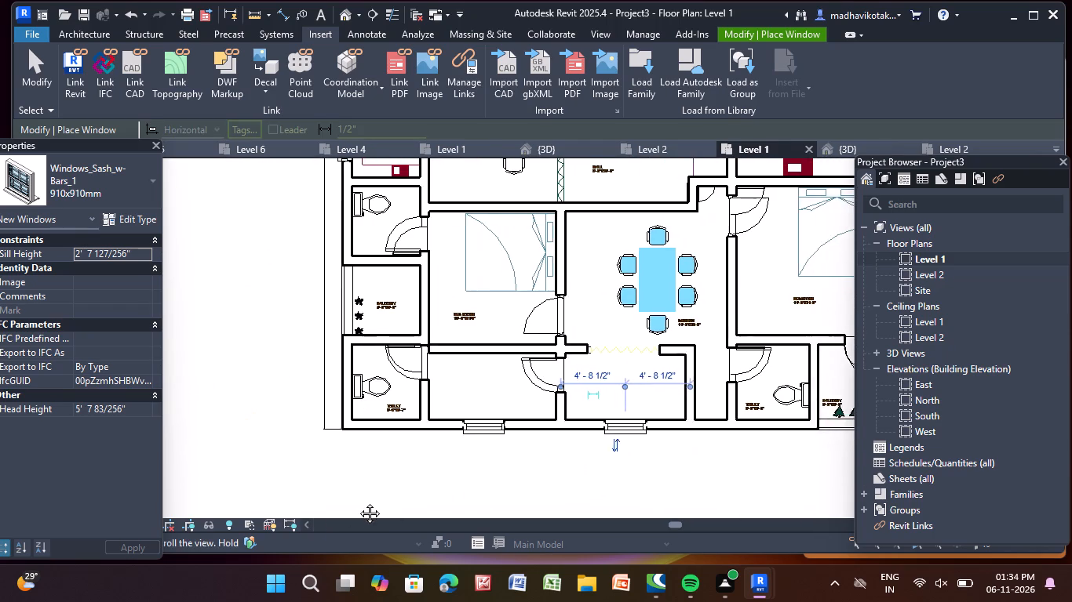
{"action": "middle_click_drag", "start_coordinate": [358, 502], "coordinate": [185, 546]}
{"action": "scroll", "coordinate": [729, 466], "scroll_direction": "down", "scroll_amount": 1}
{"action": "middle_click_drag", "start_coordinate": [708, 398], "coordinate": [704, 412]}
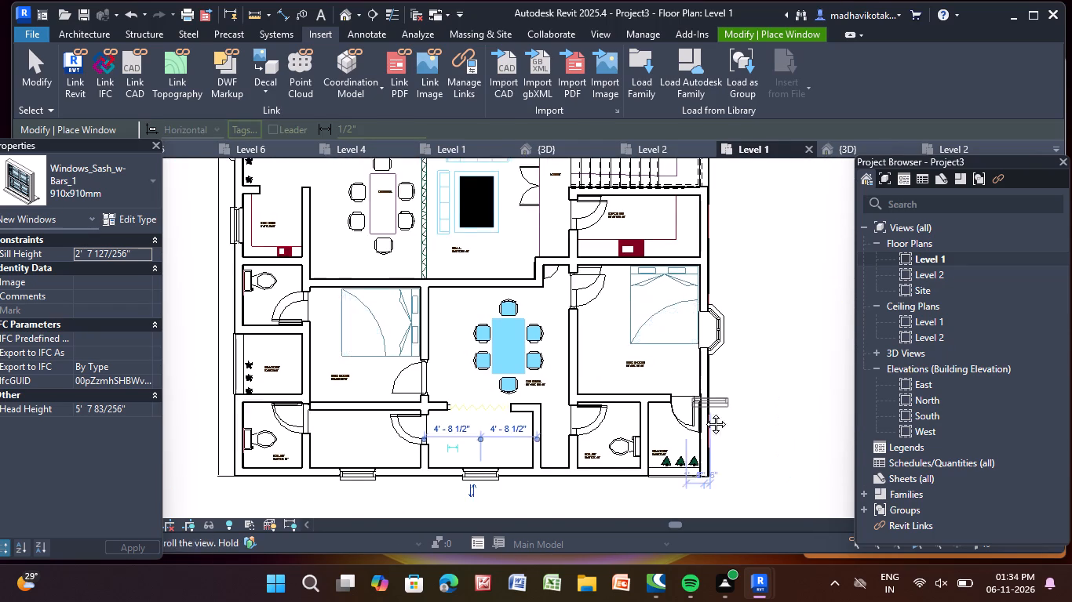
{"action": "middle_click_drag", "start_coordinate": [704, 412], "coordinate": [597, 592]}
{"action": "scroll", "coordinate": [582, 277], "scroll_direction": "up", "scroll_amount": 3}
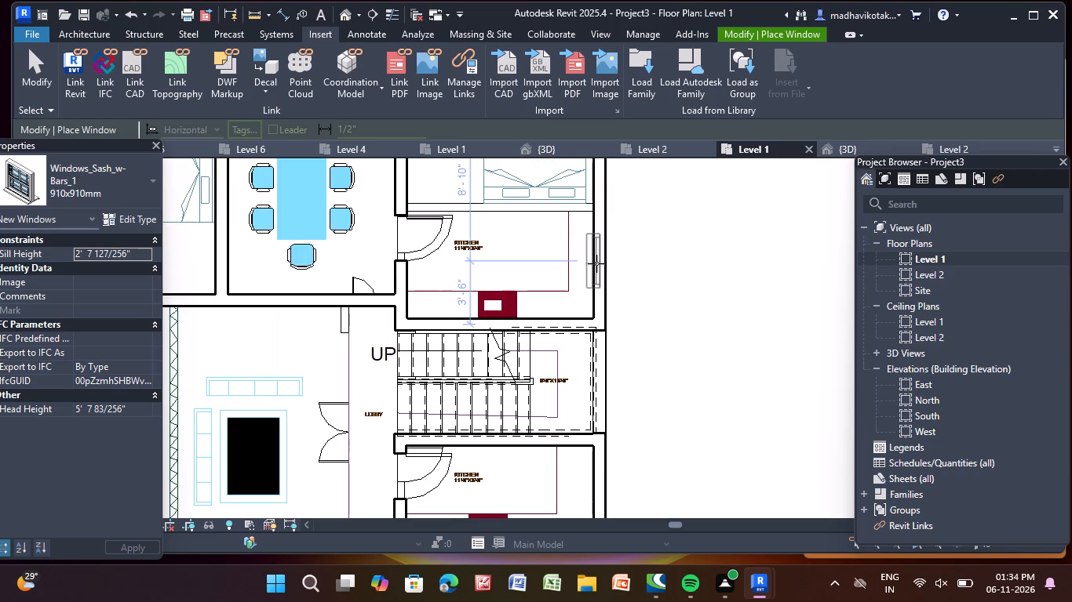
{"action": "left_click", "coordinate": [602, 263]}
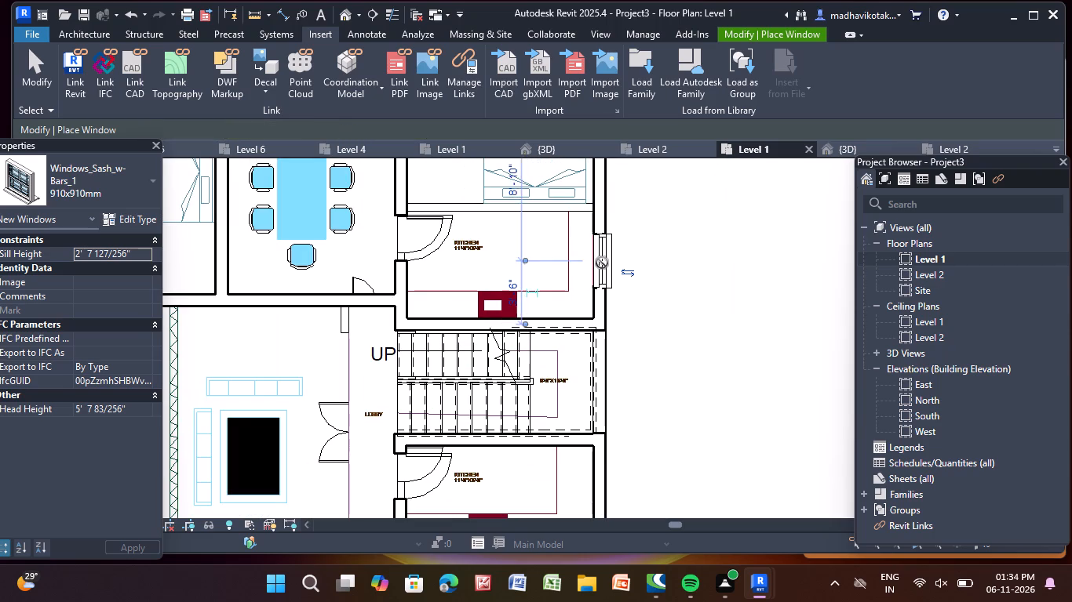
Restart the Window command and browse the loaded window families for another type to place.
{"action": "scroll", "coordinate": [602, 263], "scroll_direction": "down", "scroll_amount": 5}
{"action": "middle_click_drag", "start_coordinate": [603, 275], "coordinate": [650, 520]}
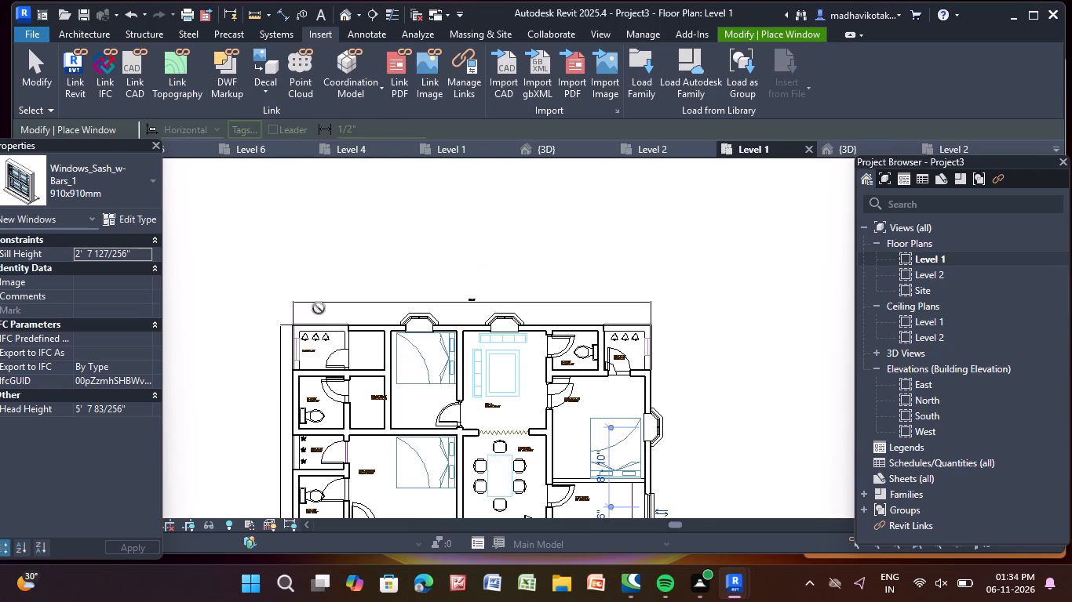
{"action": "middle_click_drag", "start_coordinate": [314, 426], "coordinate": [320, 240]}
{"action": "left_click", "coordinate": [88, 35]}
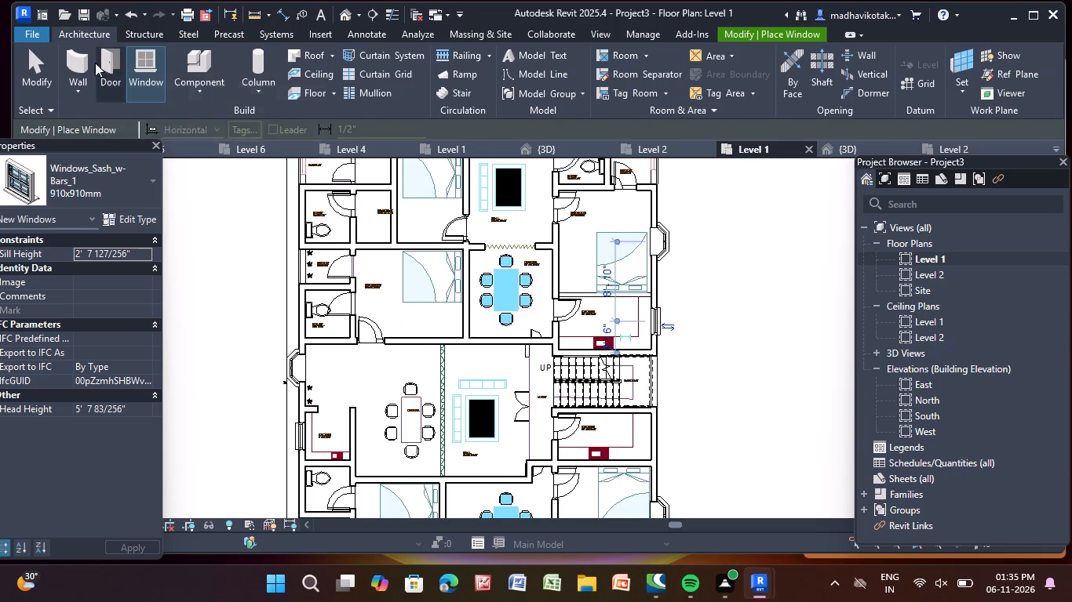
{"action": "left_click", "coordinate": [144, 53]}
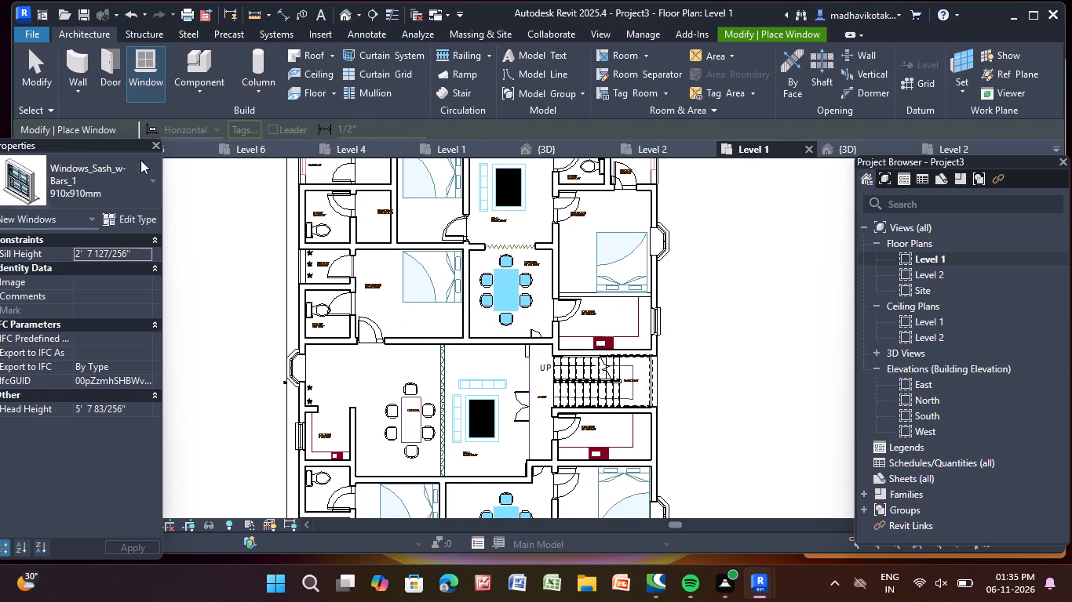
{"action": "left_click", "coordinate": [133, 180]}
{"action": "scroll", "coordinate": [100, 293], "scroll_direction": "up", "scroll_amount": 3}
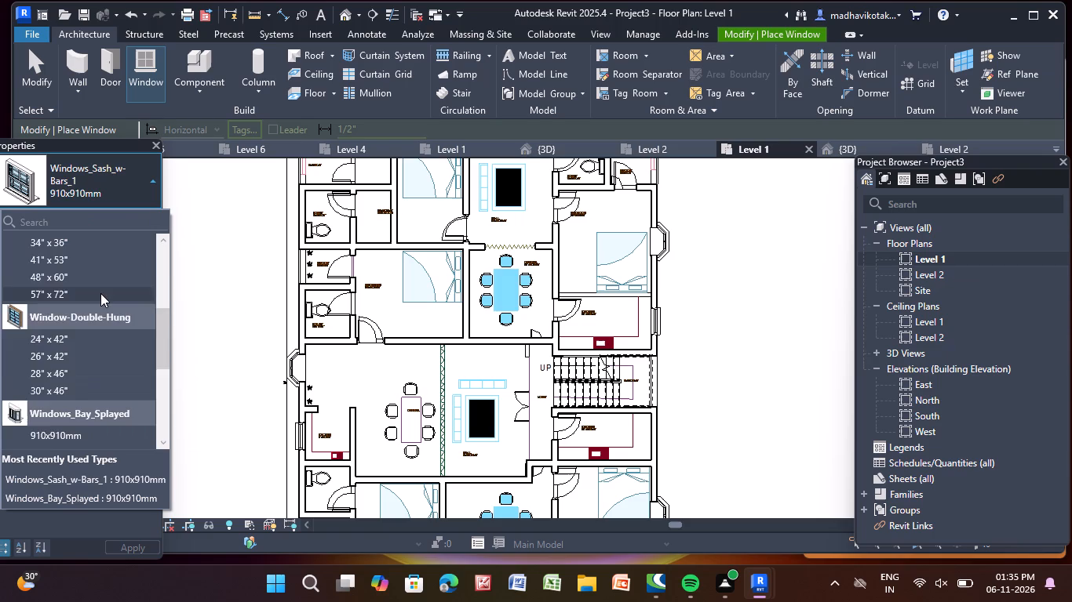
{"action": "scroll", "coordinate": [100, 293], "scroll_direction": "up", "scroll_amount": 3}
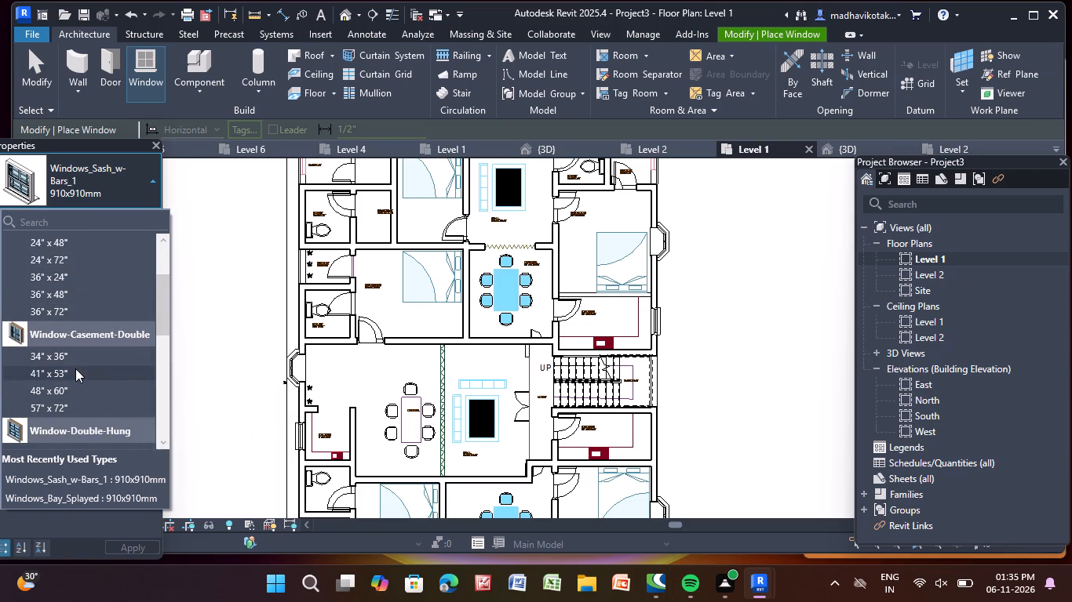
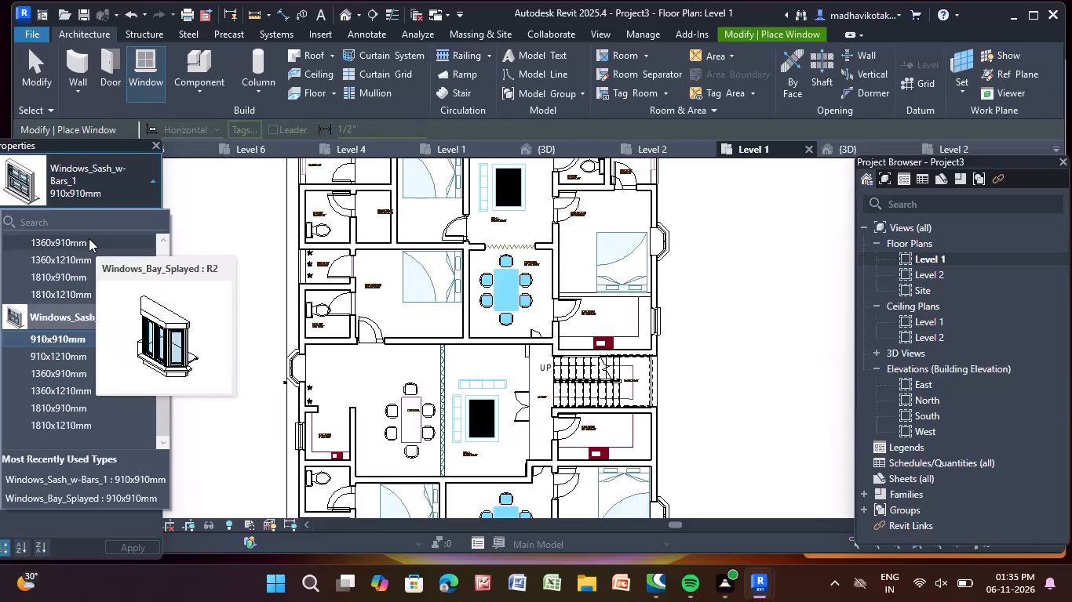
Place a 34" x 36" Window-Casement-Double in the west exterior wall of the northwest toilet, centred about 3'-3" from its north and south walls.
{"action": "scroll", "coordinate": [60, 288], "scroll_direction": "down", "scroll_amount": 2}
{"action": "scroll", "coordinate": [44, 267], "scroll_direction": "up", "scroll_amount": 9}
{"action": "scroll", "coordinate": [65, 285], "scroll_direction": "down", "scroll_amount": 1}
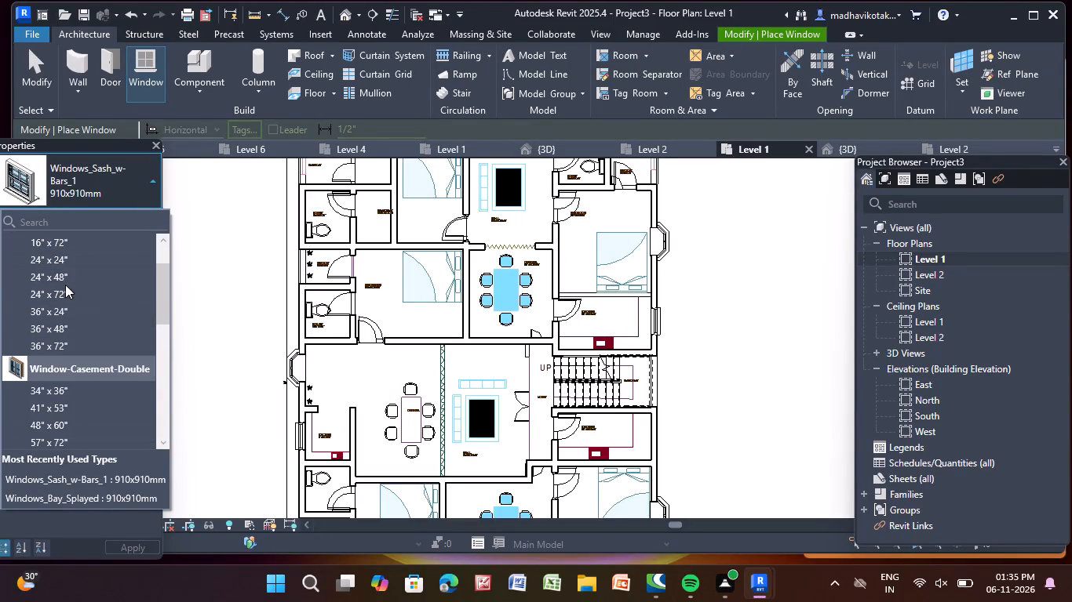
{"action": "left_click", "coordinate": [60, 386]}
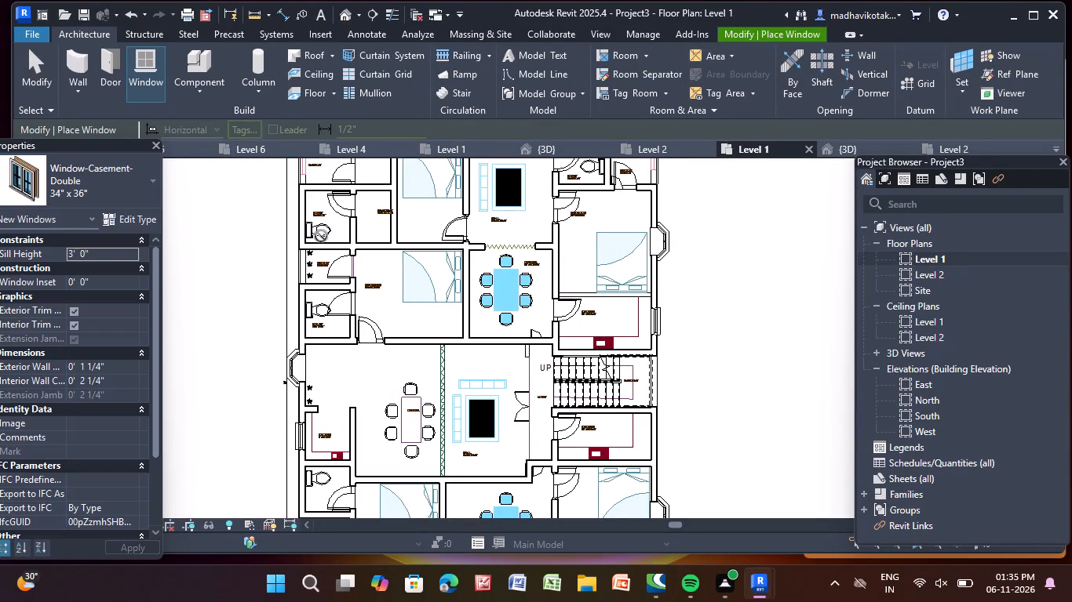
{"action": "scroll", "coordinate": [314, 231], "scroll_direction": "up", "scroll_amount": 8}
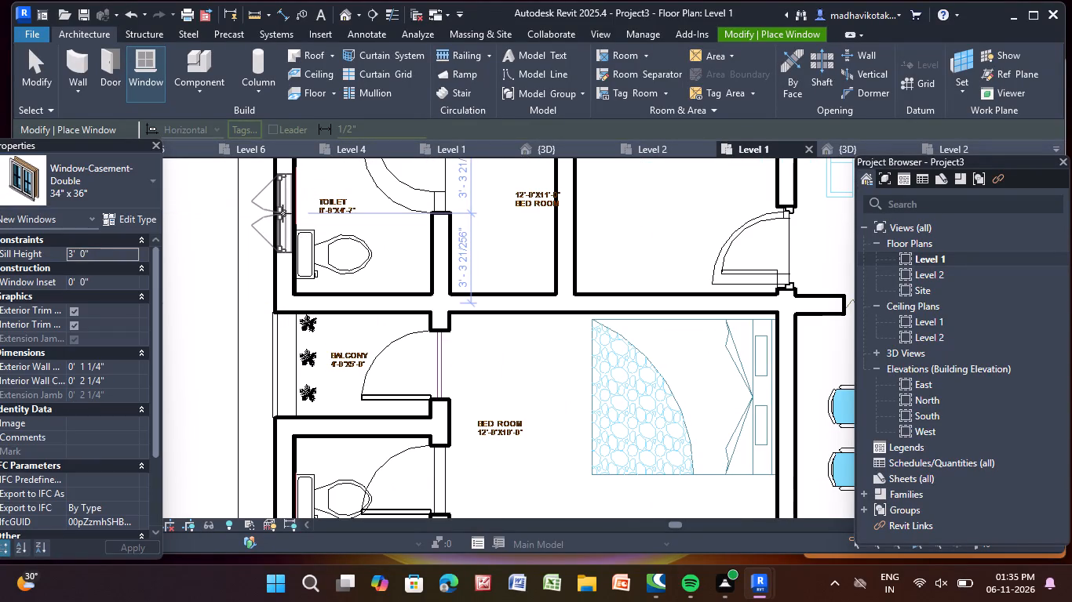
{"action": "left_click", "coordinate": [282, 213]}
Place a 34" x 36" double casement window in the west exterior wall of the toilet south of the balcony, about 2'-6" from its north wall.
{"action": "middle_click_drag", "start_coordinate": [267, 429], "coordinate": [275, 346]}
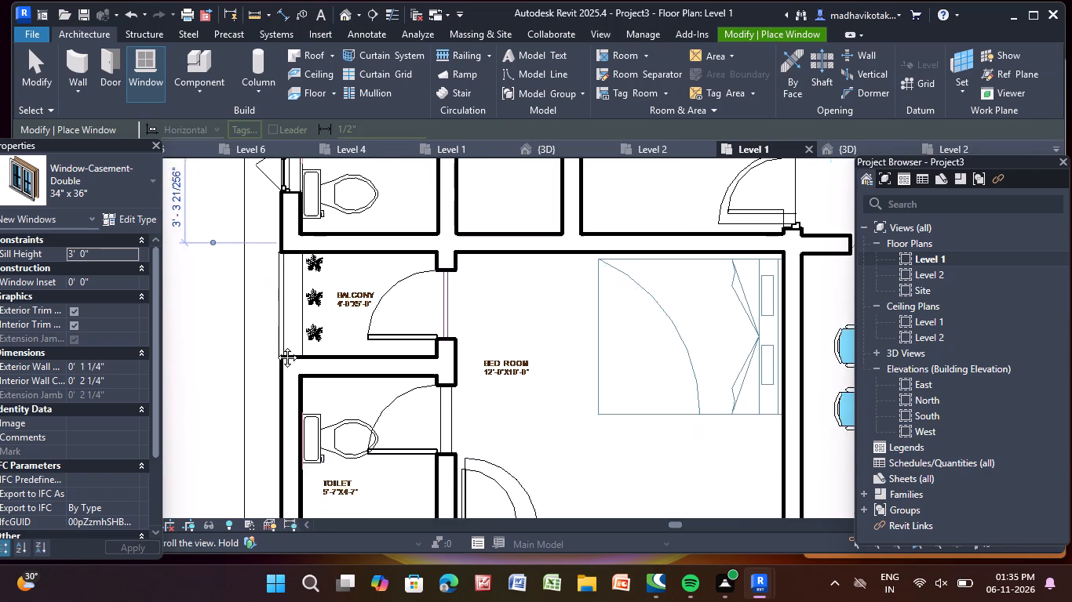
{"action": "middle_click_drag", "start_coordinate": [275, 346], "coordinate": [276, 300]}
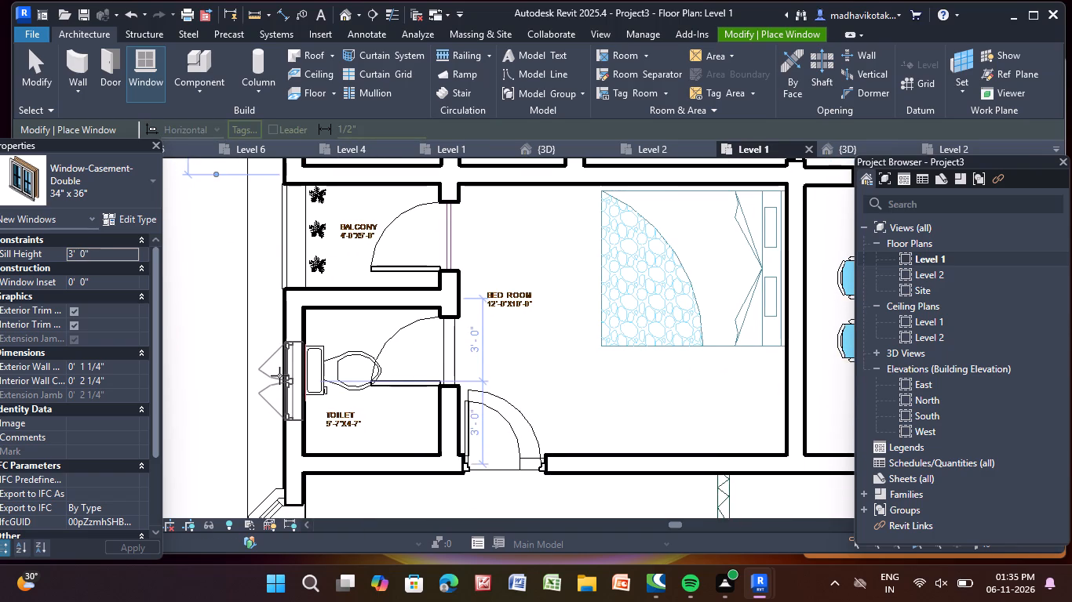
{"action": "left_click", "coordinate": [279, 375]}
Place a 34" x 36" double casement window in the north exterior wall of the northeast toilet, about 2'-6" from its east wall.
{"action": "scroll", "coordinate": [275, 361], "scroll_direction": "down", "scroll_amount": 6}
{"action": "scroll", "coordinate": [411, 191], "scroll_direction": "down", "scroll_amount": 1}
{"action": "middle_click_drag", "start_coordinate": [406, 224], "coordinate": [384, 303]}
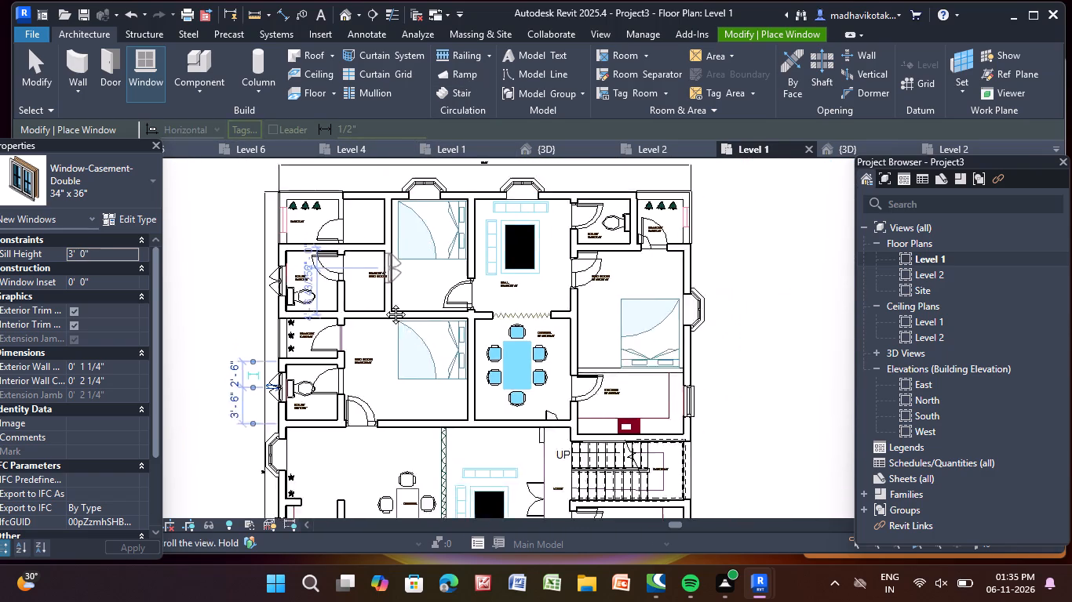
{"action": "middle_click_drag", "start_coordinate": [384, 303], "coordinate": [355, 399]}
{"action": "scroll", "coordinate": [609, 304], "scroll_direction": "up", "scroll_amount": 3}
{"action": "scroll", "coordinate": [539, 335], "scroll_direction": "up", "scroll_amount": 3}
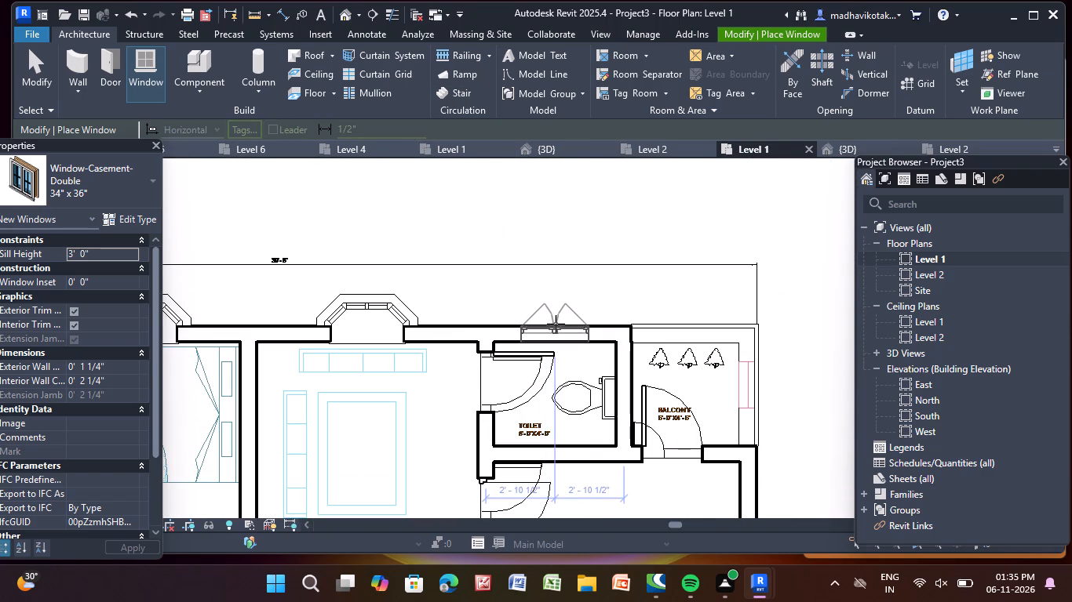
{"action": "left_click", "coordinate": [565, 322]}
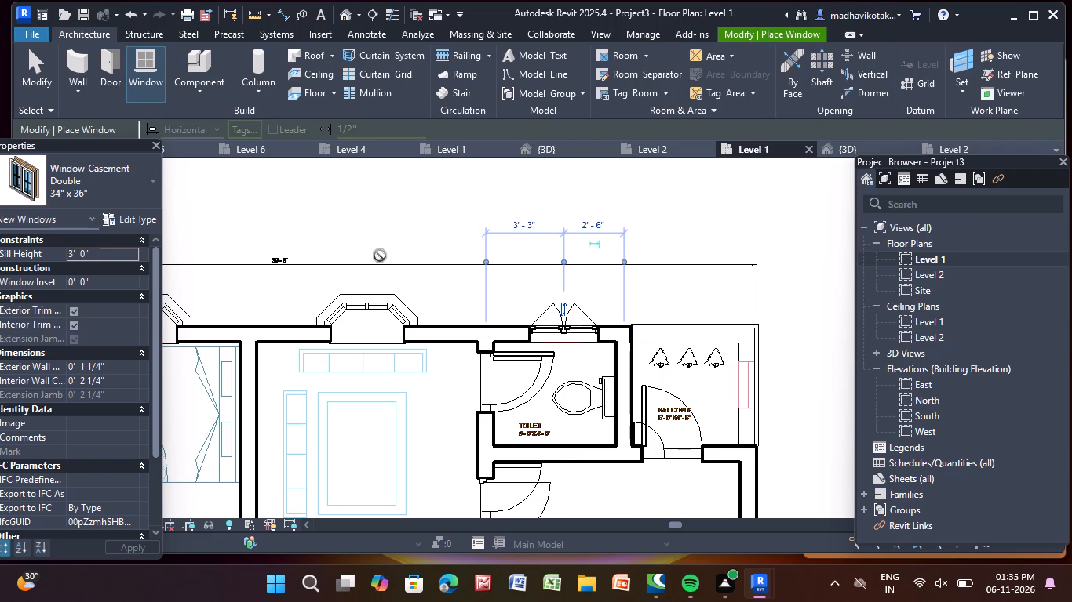
Place a 34" x 36" double casement window in the south exterior wall of the southeast toilet, centred about 2'-11 3/4" from each side wall.
{"action": "middle_click_drag", "start_coordinate": [359, 252], "coordinate": [589, 270]}
{"action": "scroll", "coordinate": [470, 310], "scroll_direction": "down", "scroll_amount": 2}
{"action": "middle_click_drag", "start_coordinate": [415, 336], "coordinate": [476, 314]}
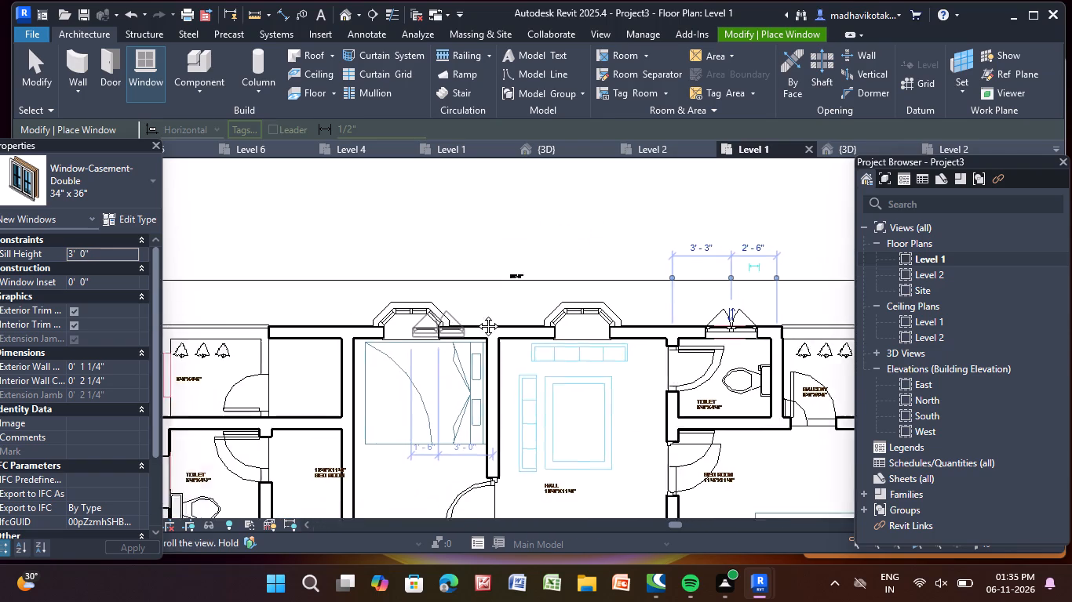
{"action": "middle_click_drag", "start_coordinate": [476, 314], "coordinate": [422, 20]}
{"action": "middle_click_drag", "start_coordinate": [532, 461], "coordinate": [420, 106]}
{"action": "middle_click_drag", "start_coordinate": [562, 395], "coordinate": [559, 391]}
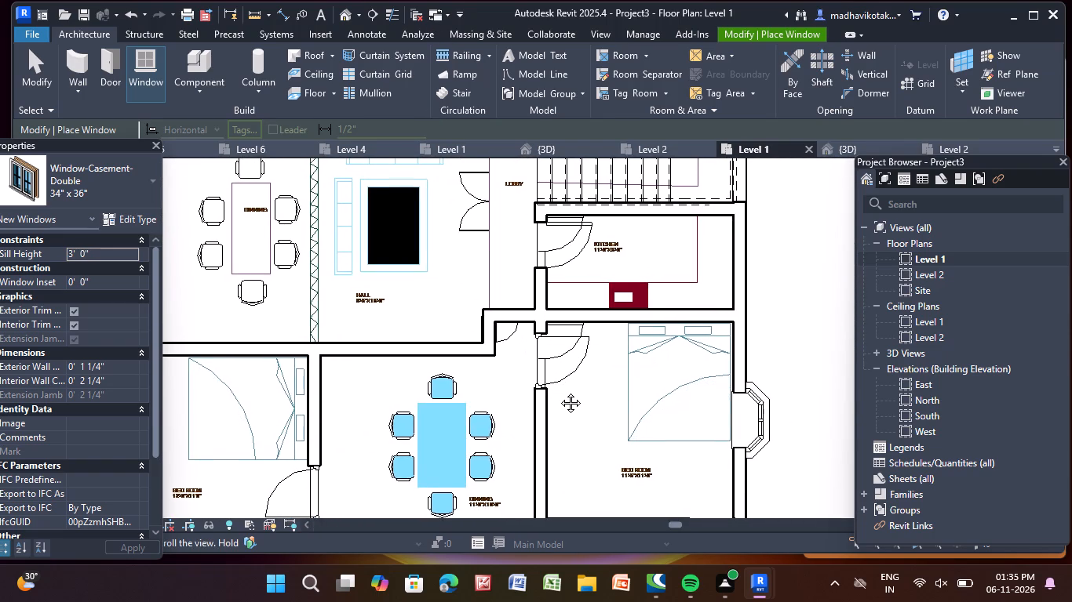
{"action": "middle_click_drag", "start_coordinate": [559, 391], "coordinate": [468, 0]}
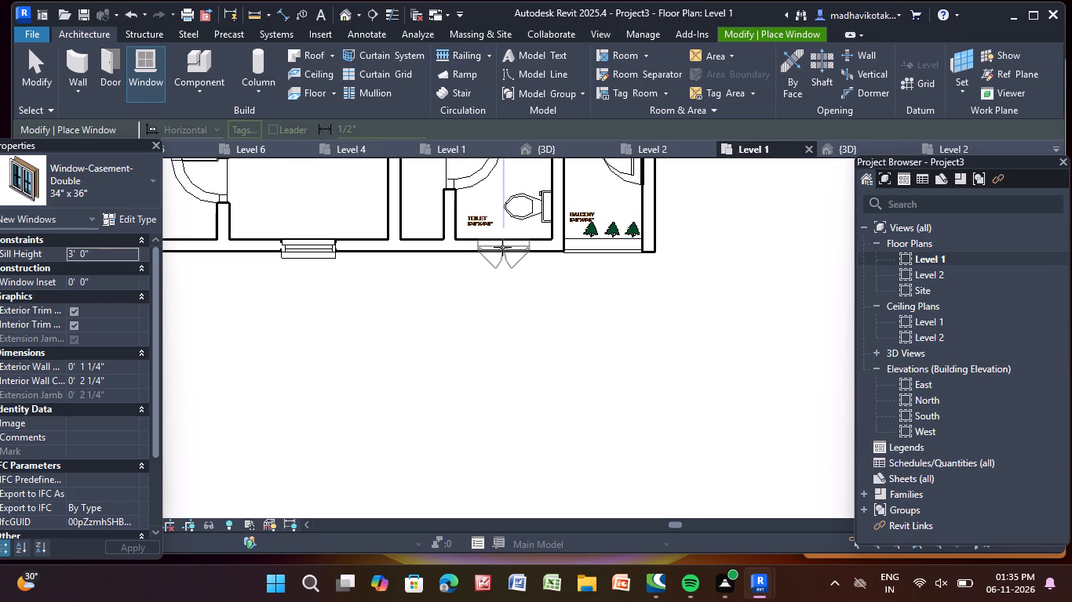
{"action": "left_click", "coordinate": [502, 247]}
Place a 34" x 36" double casement window in the west exterior wall of the southwest corner toilet, centred about 3'-1" from its side walls.
{"action": "scroll", "coordinate": [397, 336], "scroll_direction": "down", "scroll_amount": 3}
{"action": "middle_click_drag", "start_coordinate": [396, 336], "coordinate": [652, 397]}
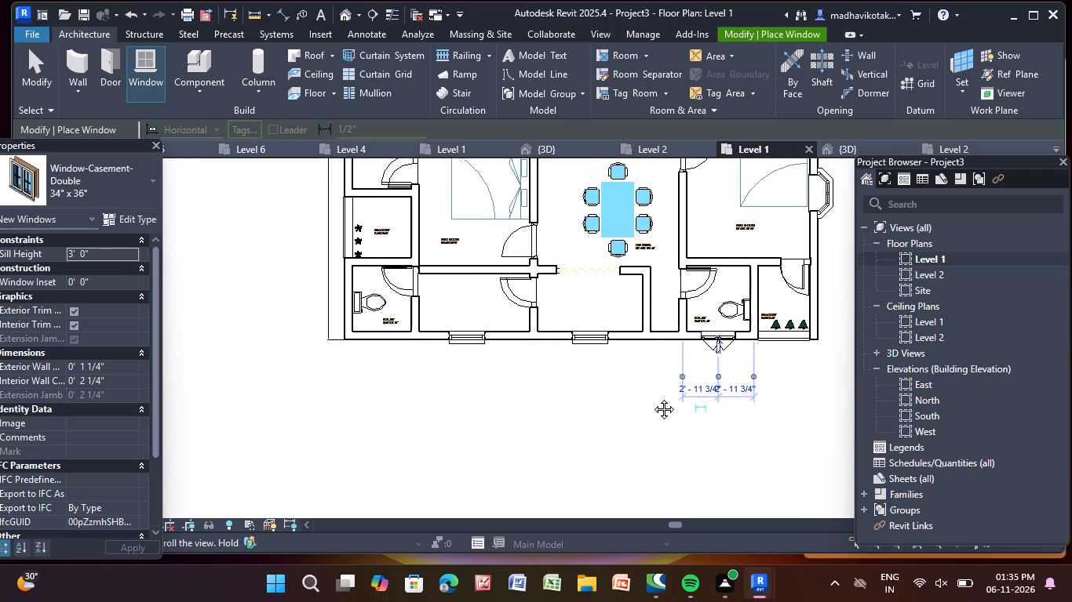
{"action": "middle_click_drag", "start_coordinate": [652, 397], "coordinate": [654, 398]}
{"action": "scroll", "coordinate": [348, 311], "scroll_direction": "up", "scroll_amount": 4}
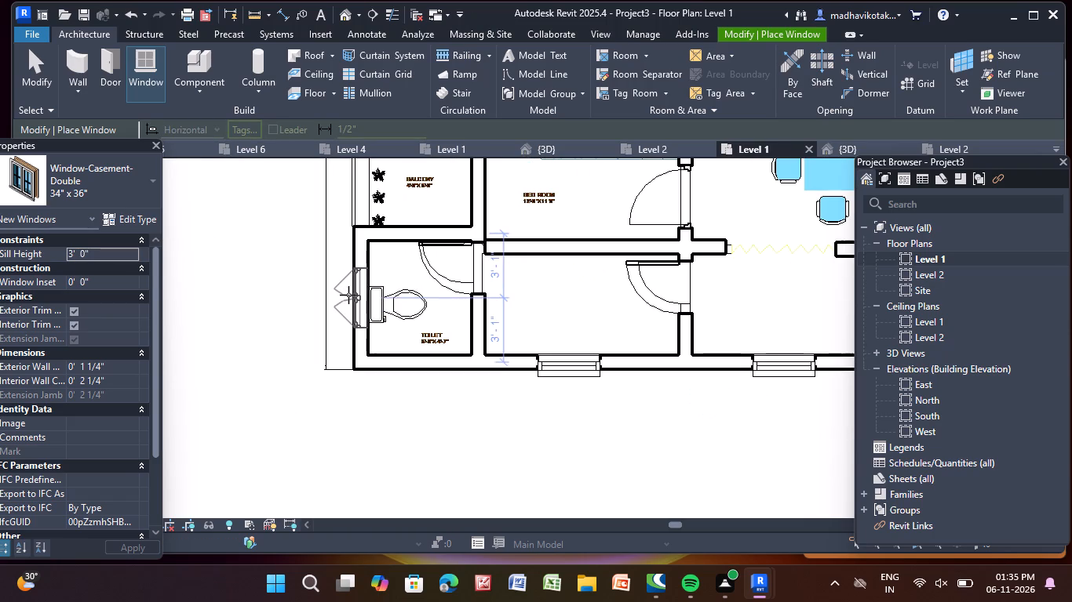
{"action": "left_click", "coordinate": [350, 294]}
Place a 34" x 36" double casement window in the west exterior wall of the toilet below the west kitchen, about 2'-5" from its north wall.
{"action": "scroll", "coordinate": [348, 285], "scroll_direction": "down", "scroll_amount": 4}
{"action": "middle_click_drag", "start_coordinate": [347, 296], "coordinate": [353, 510]}
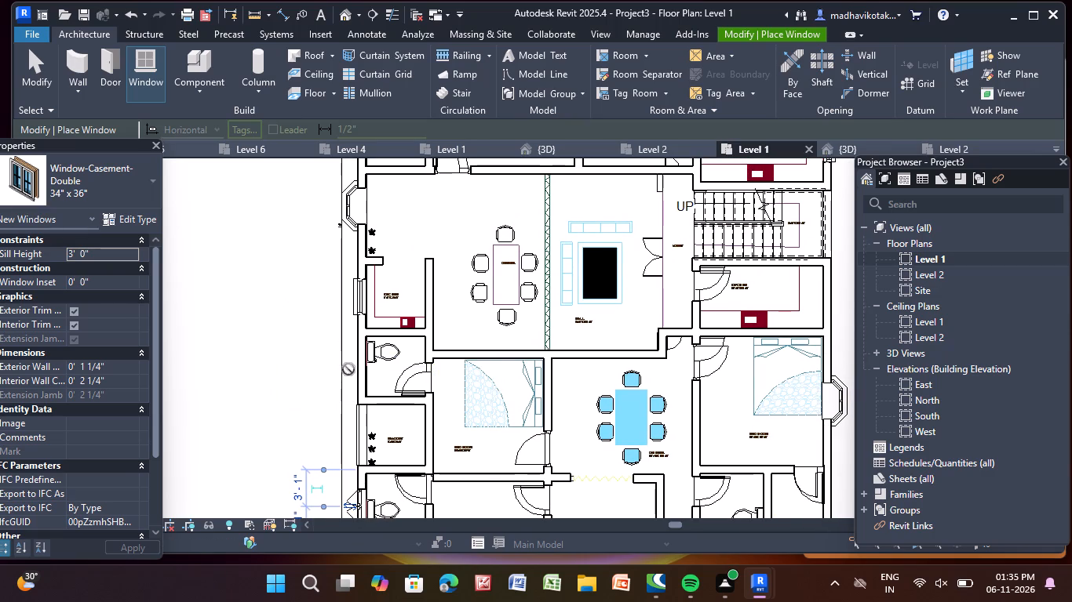
{"action": "scroll", "coordinate": [348, 369], "scroll_direction": "up", "scroll_amount": 8}
{"action": "left_click", "coordinate": [376, 350]}
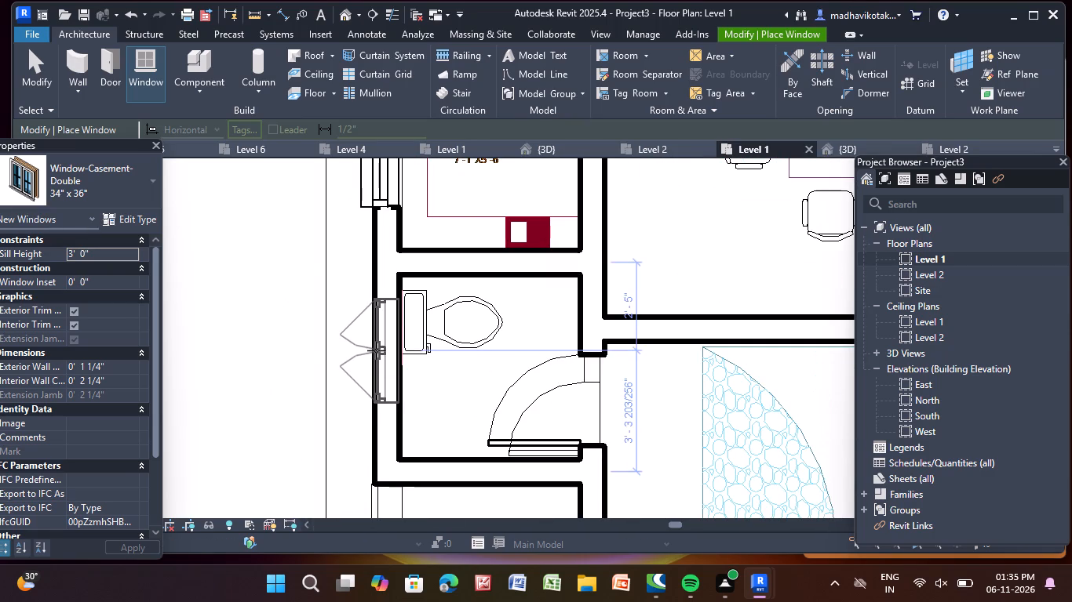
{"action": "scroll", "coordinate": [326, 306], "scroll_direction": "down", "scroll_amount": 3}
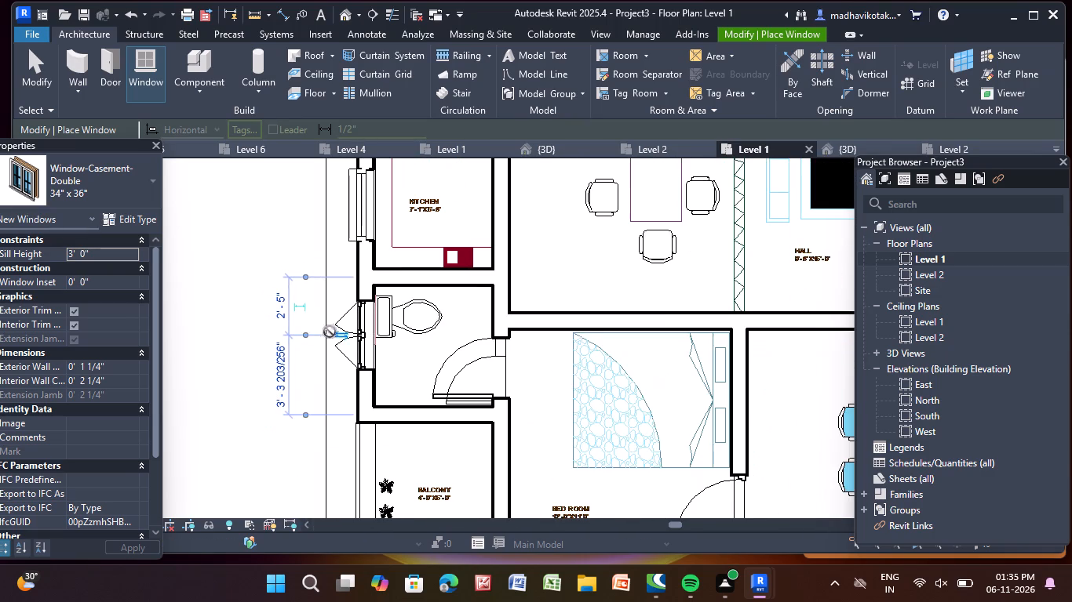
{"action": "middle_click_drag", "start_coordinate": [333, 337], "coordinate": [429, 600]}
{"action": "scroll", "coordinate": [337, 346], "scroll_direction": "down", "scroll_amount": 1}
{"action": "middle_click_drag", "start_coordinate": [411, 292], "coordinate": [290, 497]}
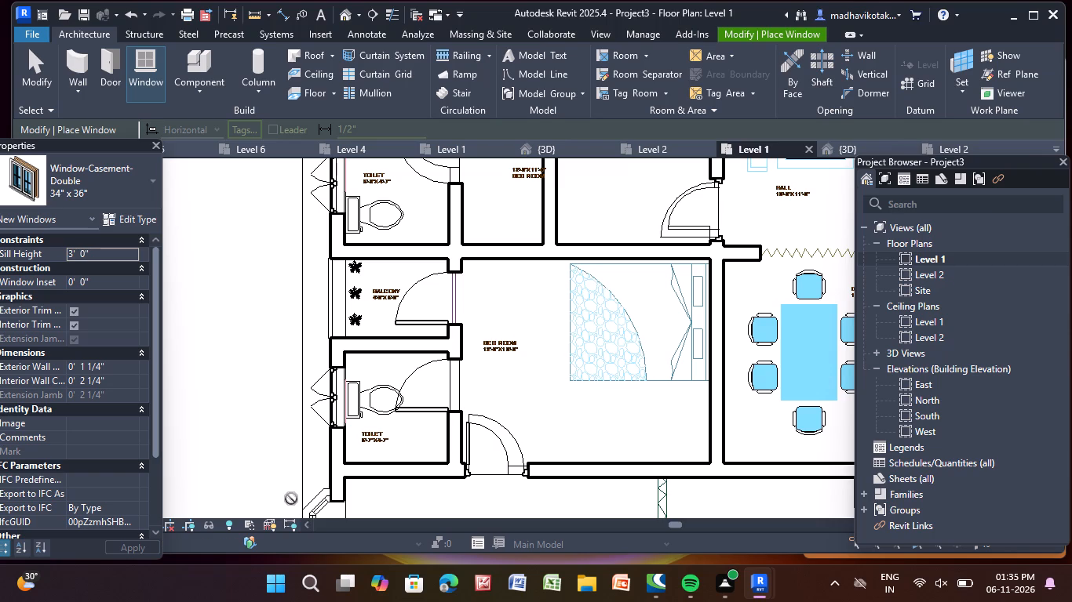
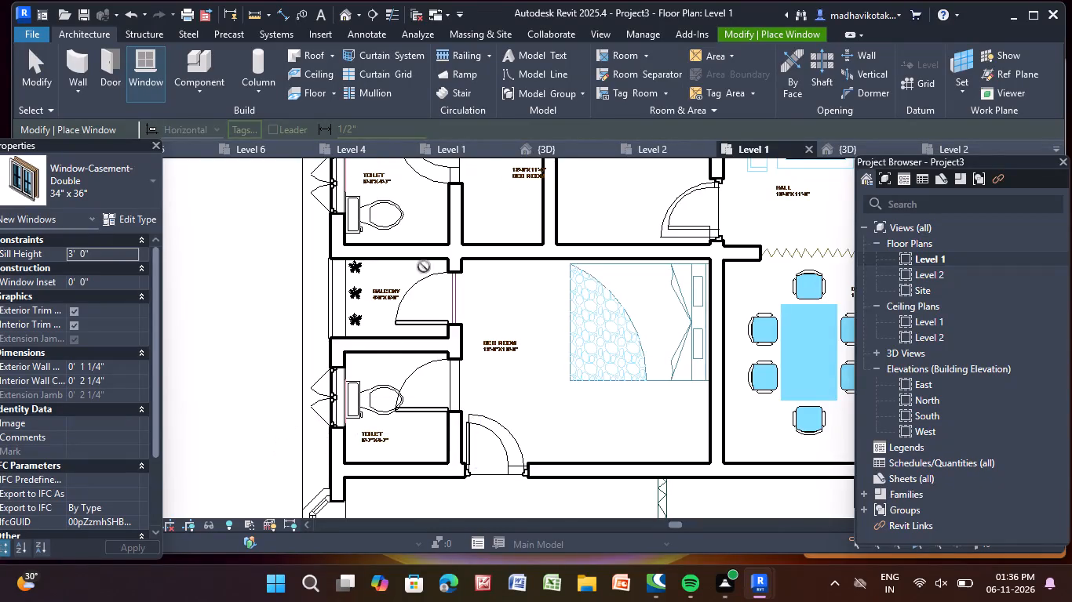
End window placement and examine the casement windows along the west facade in the default 3D view.
{"action": "scroll", "coordinate": [434, 228], "scroll_direction": "down", "scroll_amount": 5}
{"action": "scroll", "coordinate": [395, 399], "scroll_direction": "down", "scroll_amount": 3}
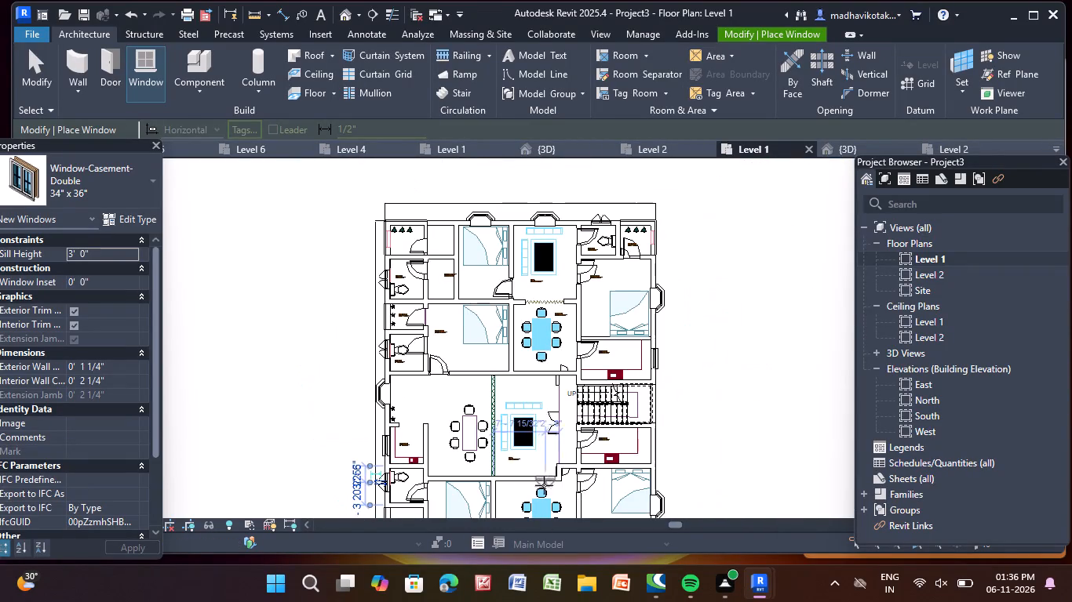
{"action": "middle_click_drag", "start_coordinate": [541, 460], "coordinate": [509, 288]}
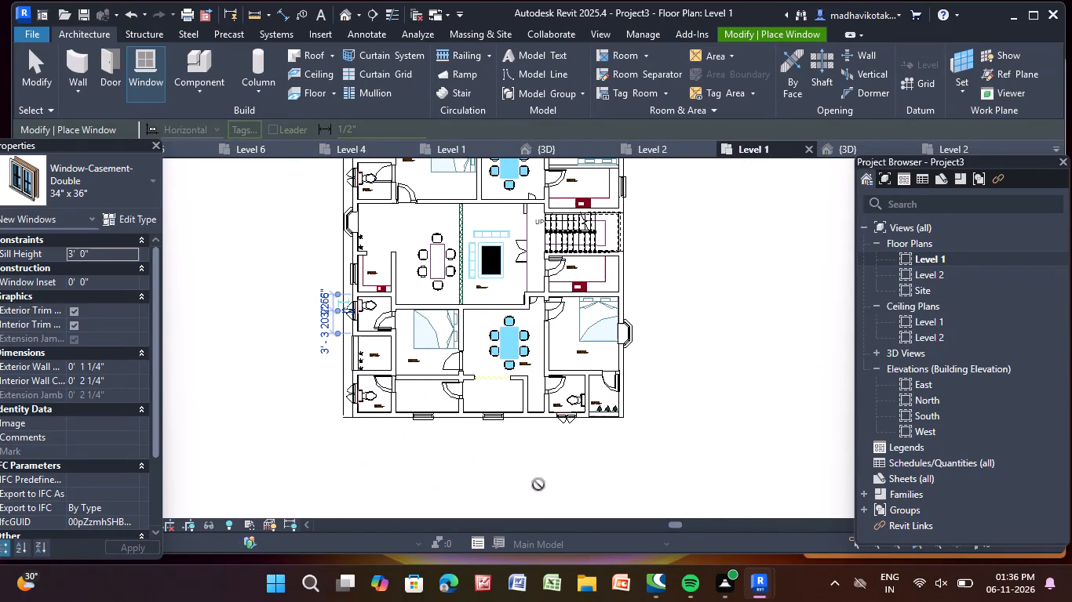
{"action": "middle_click_drag", "start_coordinate": [538, 486], "coordinate": [510, 539]}
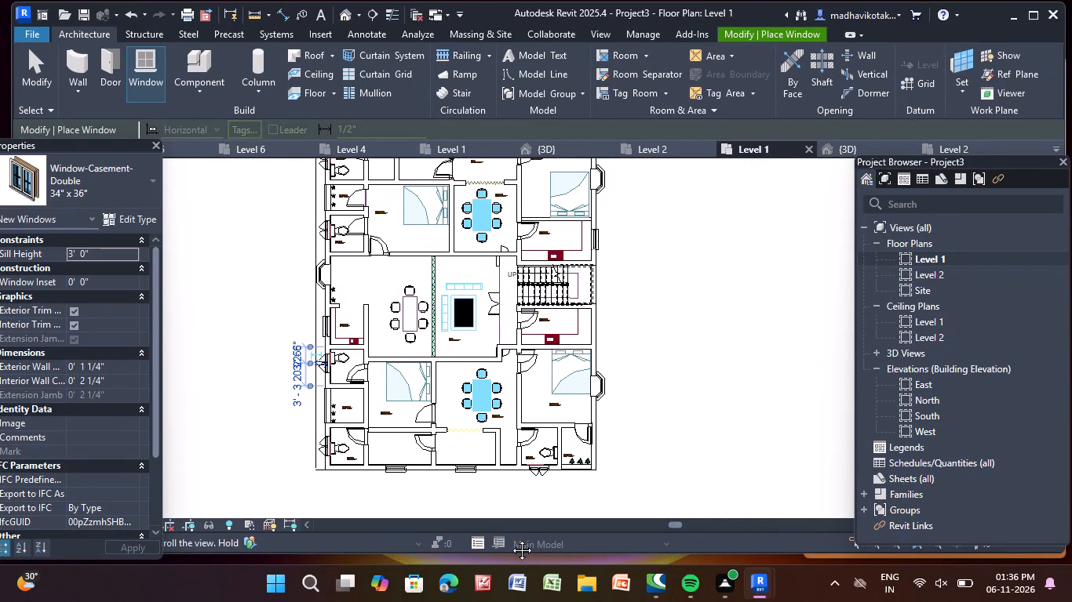
{"action": "middle_click_drag", "start_coordinate": [510, 539], "coordinate": [508, 546]}
{"action": "key", "text": "Escape"}
{"action": "key", "text": "Escape"}
{"action": "key", "text": "Escape"}
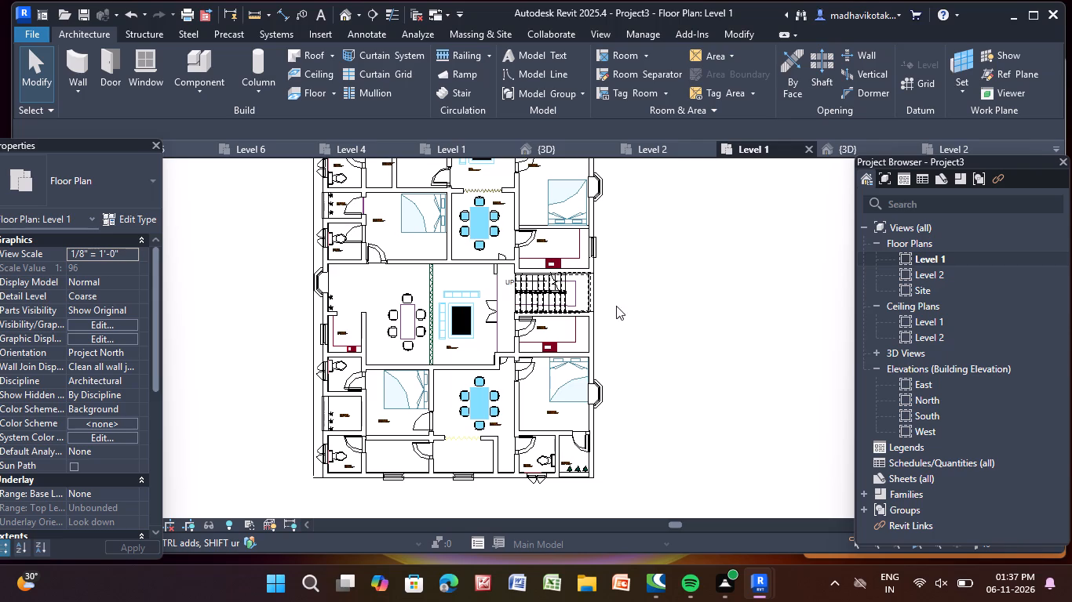
{"action": "left_click", "coordinate": [346, 14]}
{"action": "scroll", "coordinate": [514, 366], "scroll_direction": "up", "scroll_amount": 1}
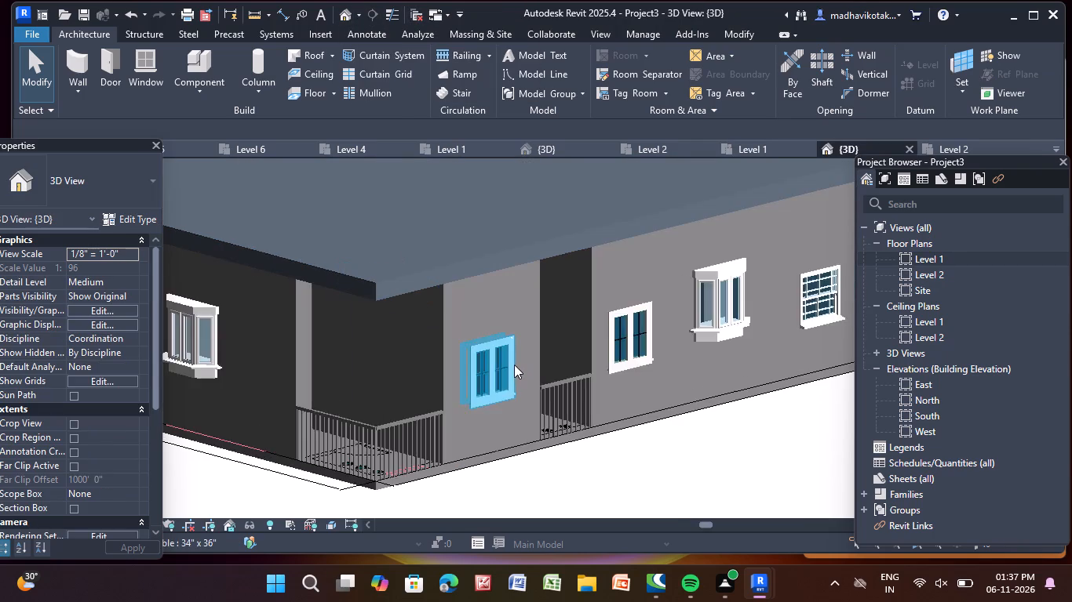
{"action": "scroll", "coordinate": [565, 367], "scroll_direction": "down", "scroll_amount": 3}
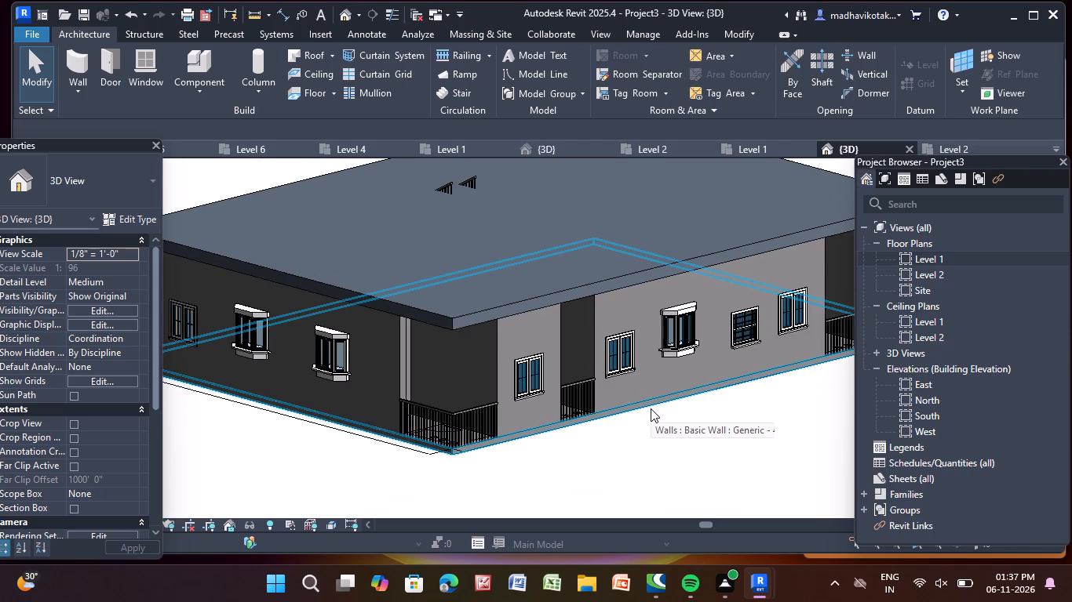
{"action": "middle_click_drag", "start_coordinate": [651, 408], "coordinate": [561, 431]}
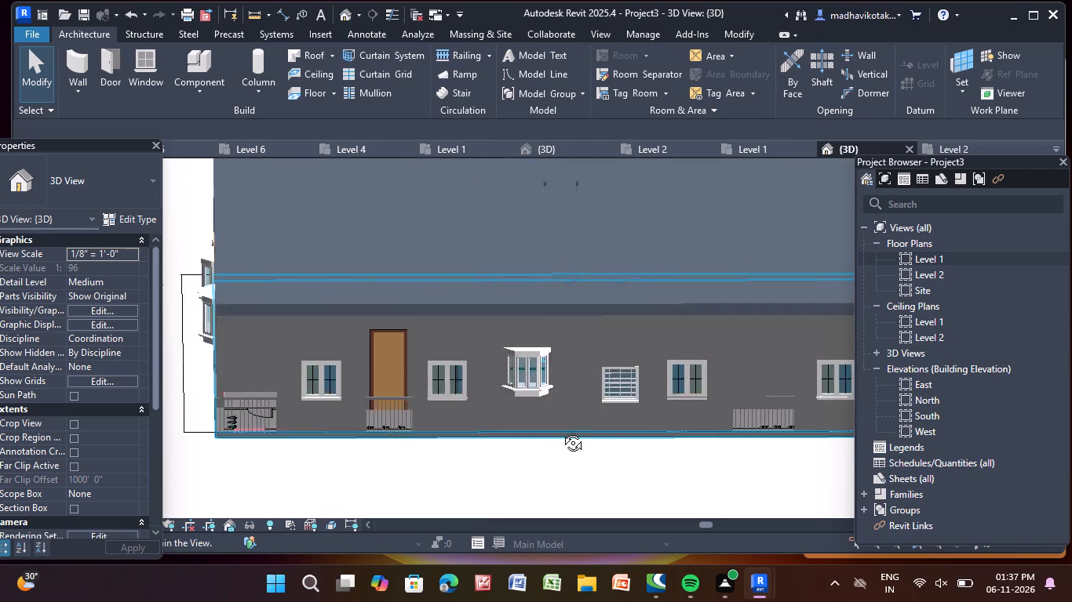
{"action": "middle_click_drag", "start_coordinate": [561, 431], "coordinate": [556, 380]}
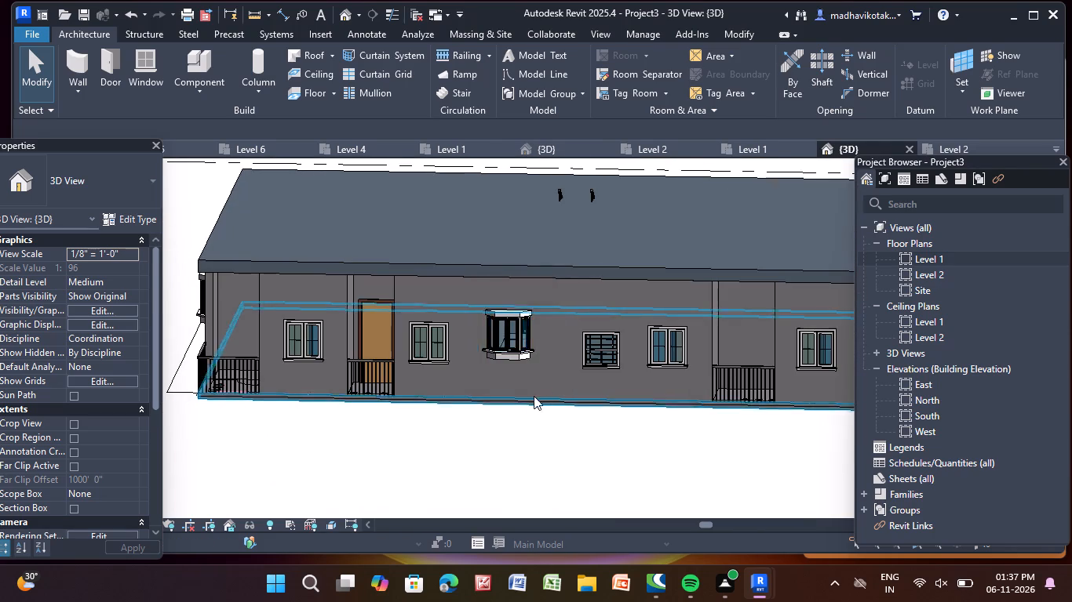
{"action": "scroll", "coordinate": [312, 397], "scroll_direction": "up", "scroll_amount": 3}
{"action": "left_click", "coordinate": [297, 328]}
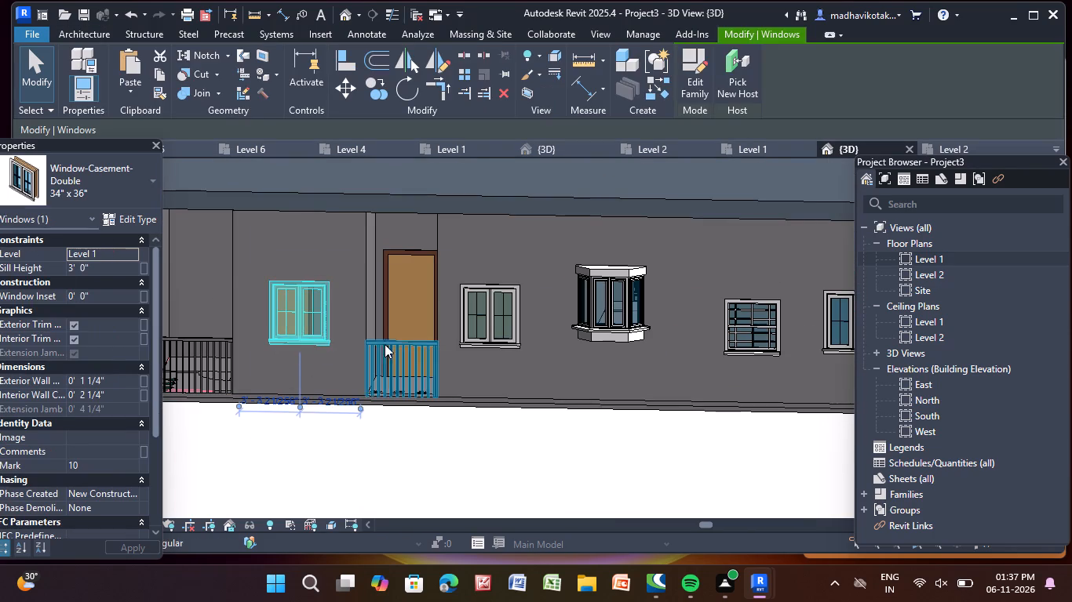
{"action": "left_click", "coordinate": [514, 312]}
Set the sill height of the splayed bay window in the west exterior wall to 3'-0".
{"action": "left_click", "coordinate": [629, 283]}
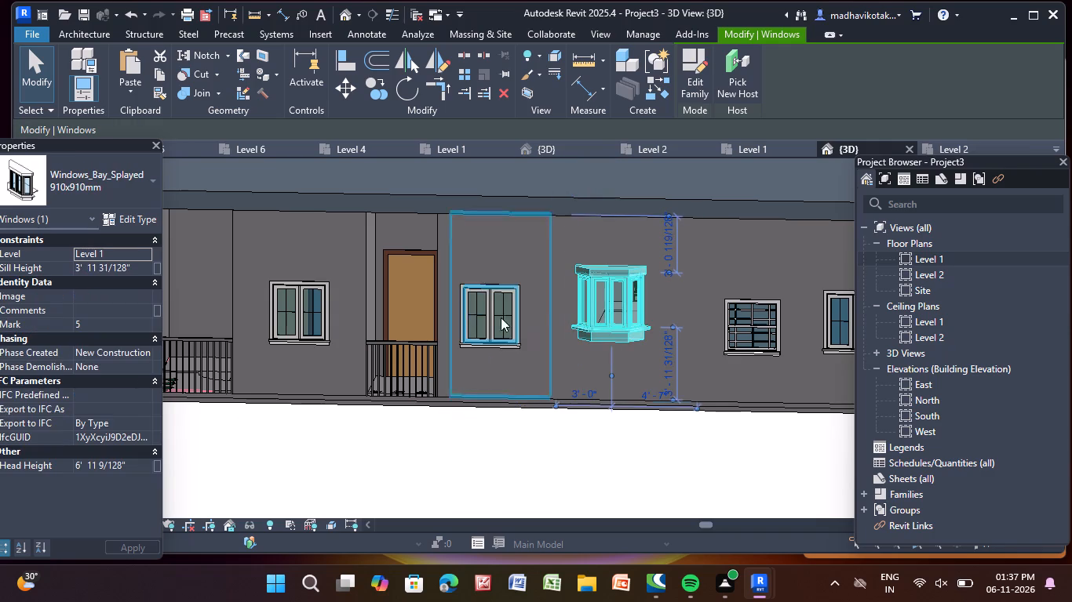
{"action": "left_click", "coordinate": [140, 274]}
{"action": "left_click", "coordinate": [140, 274]}
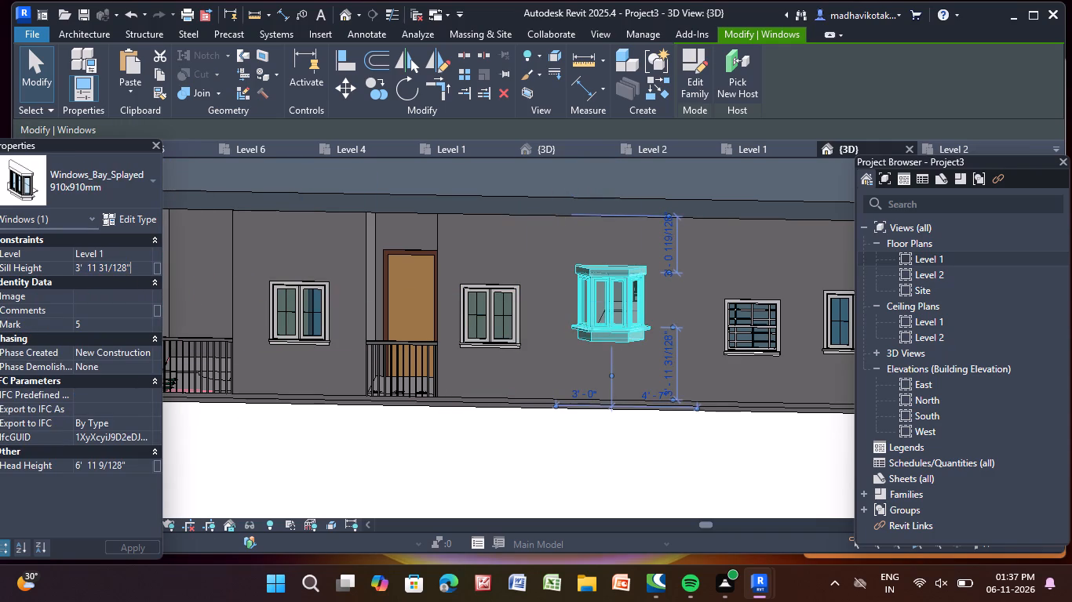
{"action": "key", "text": "BackSpace"}
{"action": "key", "text": "BackSpace"}
{"action": "key", "text": "BackSpace"}
{"action": "key", "text": "BackSpace"}
{"action": "key", "text": "BackSpace"}
{"action": "key", "text": "BackSpace"}
{"action": "key", "text": "BackSpace"}
{"action": "key", "text": "BackSpace"}
{"action": "key", "text": "BackSpace"}
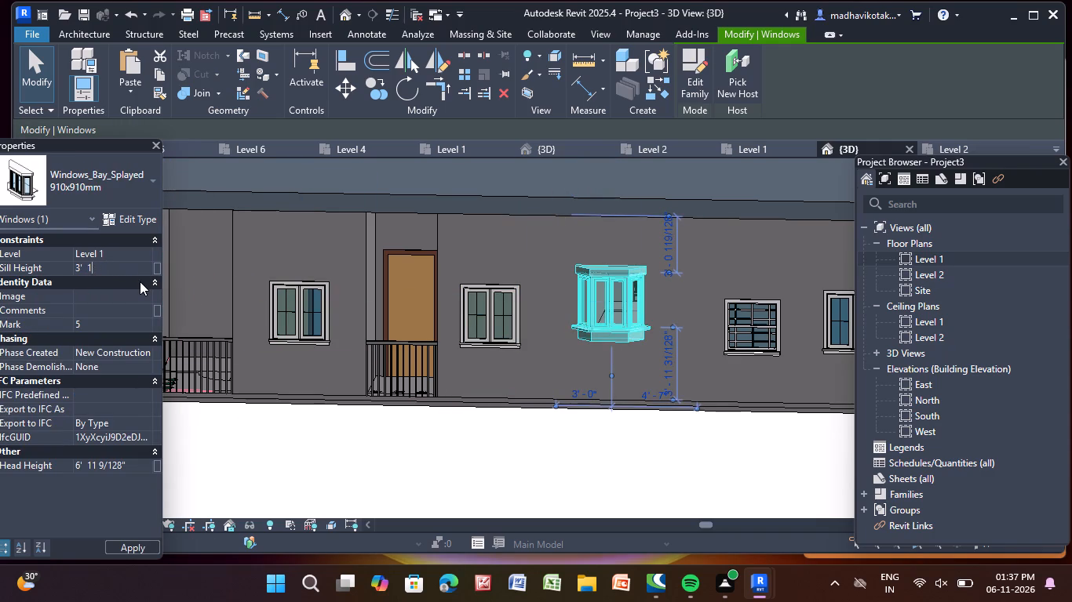
{"action": "key", "text": "BackSpace"}
{"action": "key", "text": "Return"}
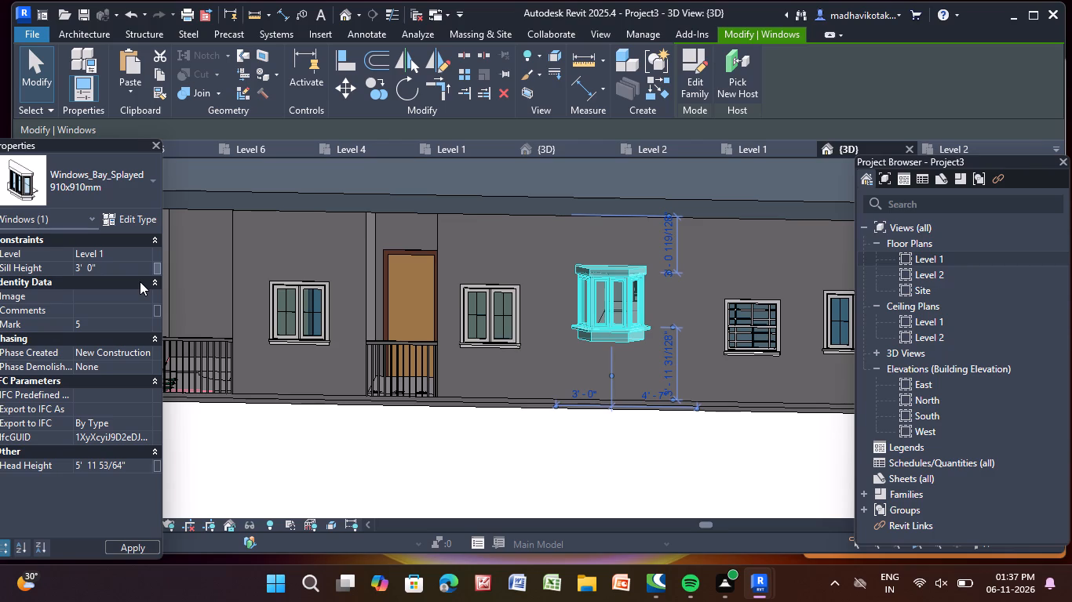
Set the sill height of the sash window in the west exterior wall to 3'.
{"action": "scroll", "coordinate": [390, 492], "scroll_direction": "down", "scroll_amount": 1}
{"action": "middle_click_drag", "start_coordinate": [396, 495], "coordinate": [351, 497]}
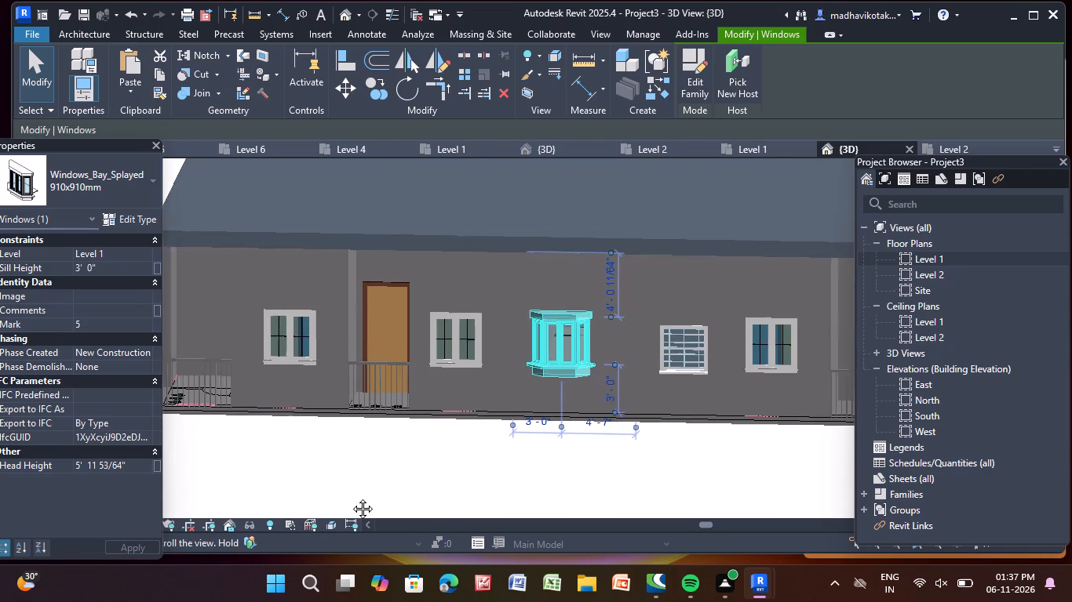
{"action": "middle_click_drag", "start_coordinate": [351, 497], "coordinate": [159, 497]}
{"action": "left_click", "coordinate": [454, 480]}
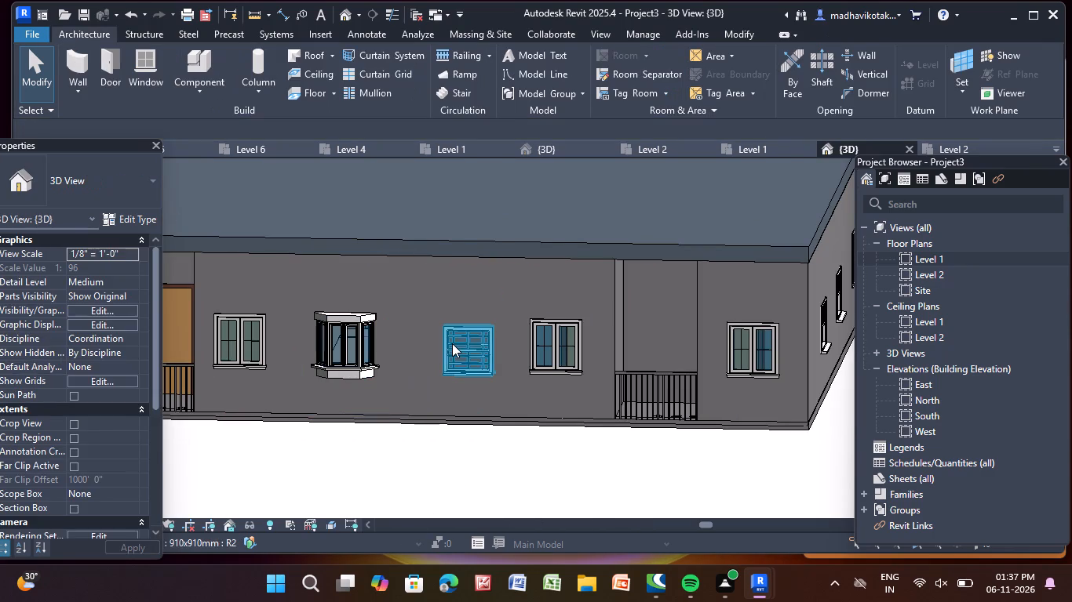
{"action": "left_click", "coordinate": [452, 343]}
{"action": "left_click", "coordinate": [142, 268]}
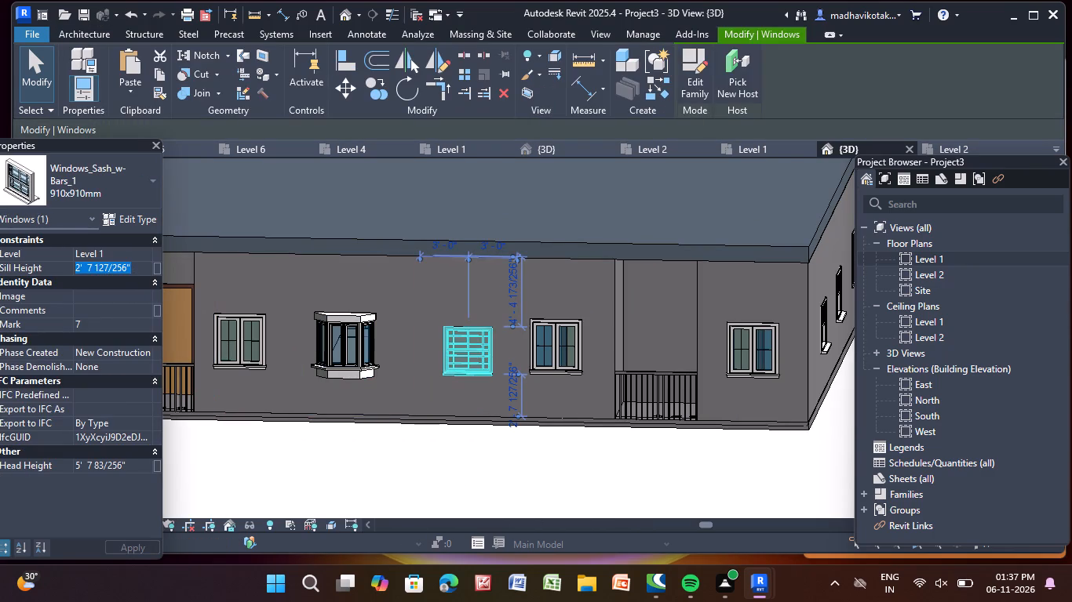
{"action": "left_click", "coordinate": [142, 267]}
{"action": "key", "text": "BackSpace"}
{"action": "key", "text": "BackSpace"}
{"action": "key", "text": "BackSpace"}
{"action": "key", "text": "BackSpace"}
{"action": "key", "text": "BackSpace"}
{"action": "key", "text": "BackSpace"}
{"action": "key", "text": "BackSpace"}
{"action": "key", "text": "BackSpace"}
{"action": "key", "text": "BackSpace"}
{"action": "key", "text": "BackSpace"}
{"action": "key", "text": "BackSpace"}
{"action": "key", "text": "BackSpace"}
{"action": "key", "text": "BackSpace"}
{"action": "key", "text": "BackSpace"}
{"action": "key", "text": "BackSpace"}
{"action": "key", "text": "BackSpace"}
{"action": "key", "text": "BackSpace"}
{"action": "key", "text": "BackSpace"}
{"action": "key", "text": "BackSpace"}
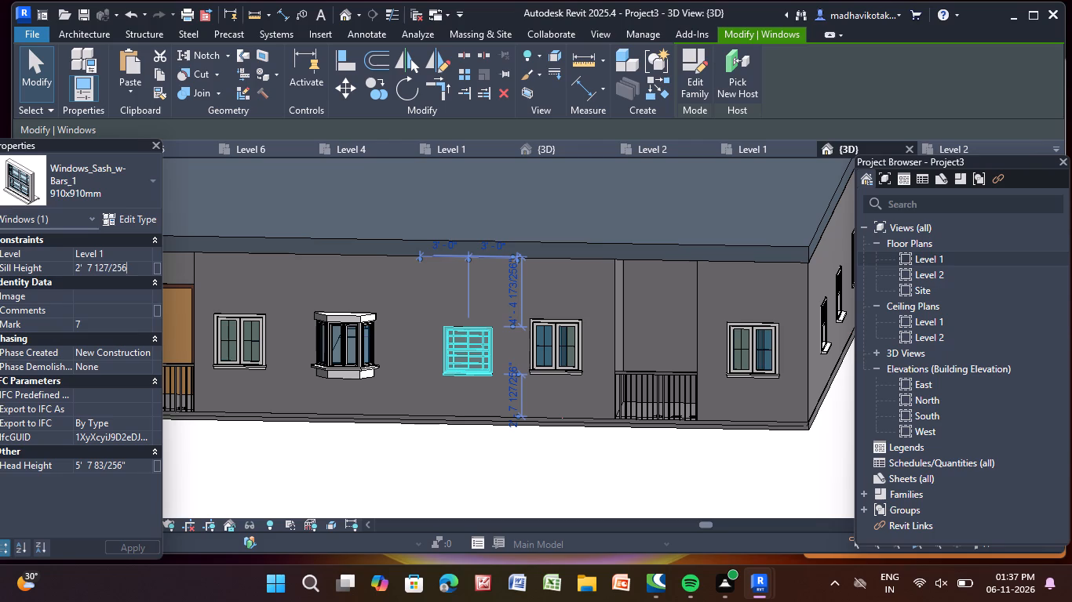
{"action": "type", "text": "3'"}
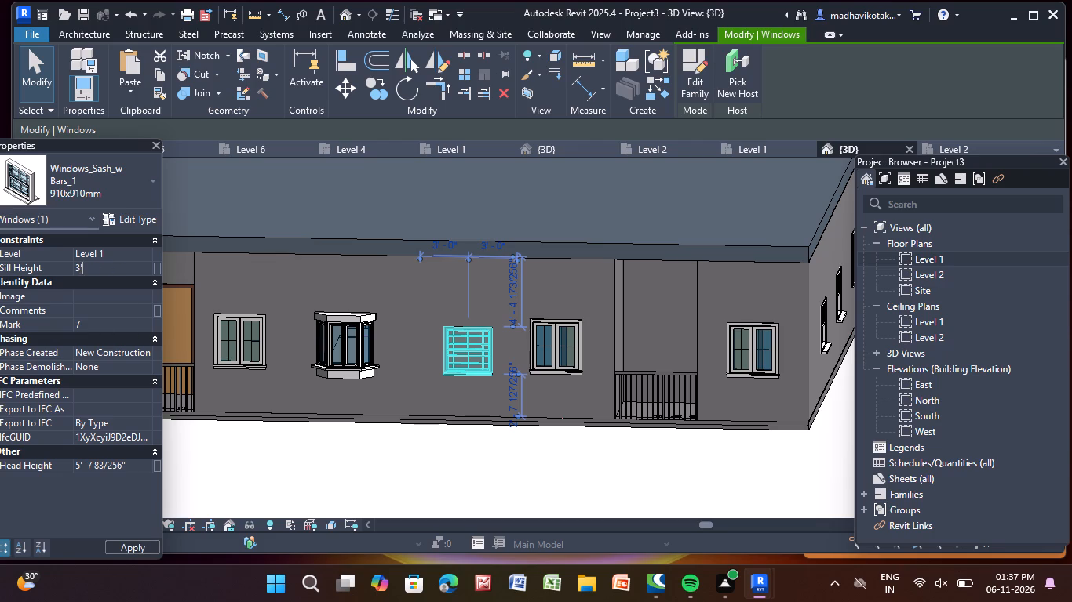
{"action": "key", "text": "Return"}
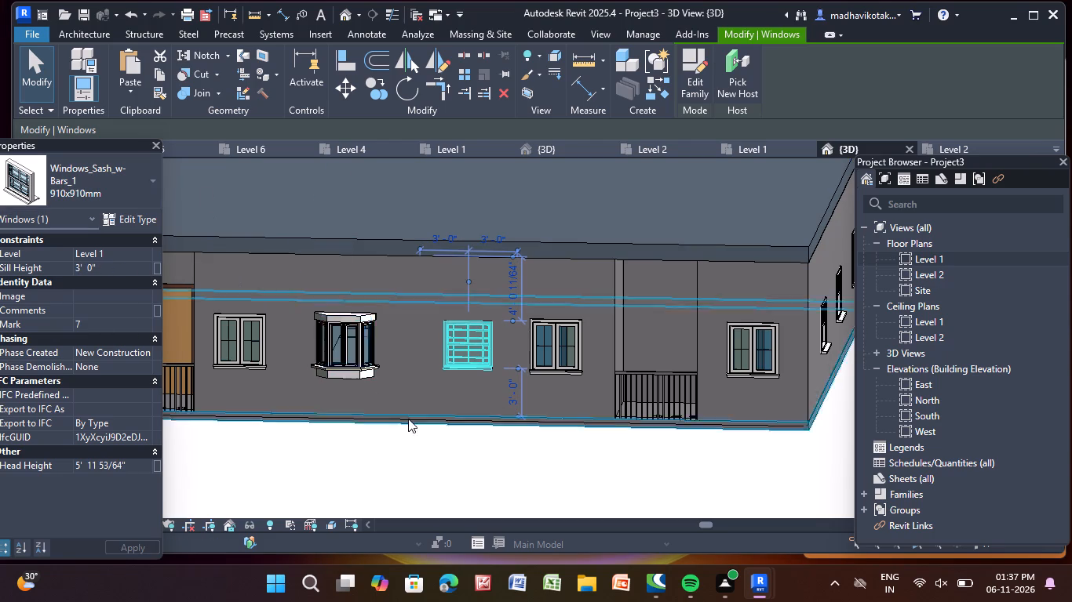
{"action": "left_click", "coordinate": [414, 448]}
Examine the casement windows toward the south end of the west facade and compare the window alignment from several angles.
{"action": "left_click", "coordinate": [538, 343]}
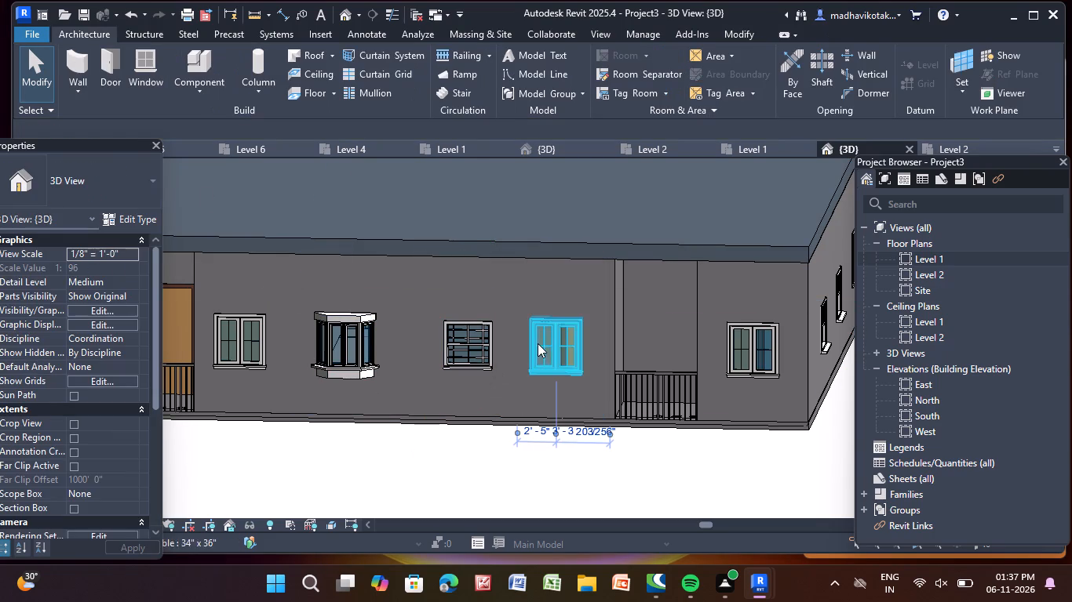
{"action": "left_click", "coordinate": [402, 443]}
{"action": "left_click", "coordinate": [739, 343]}
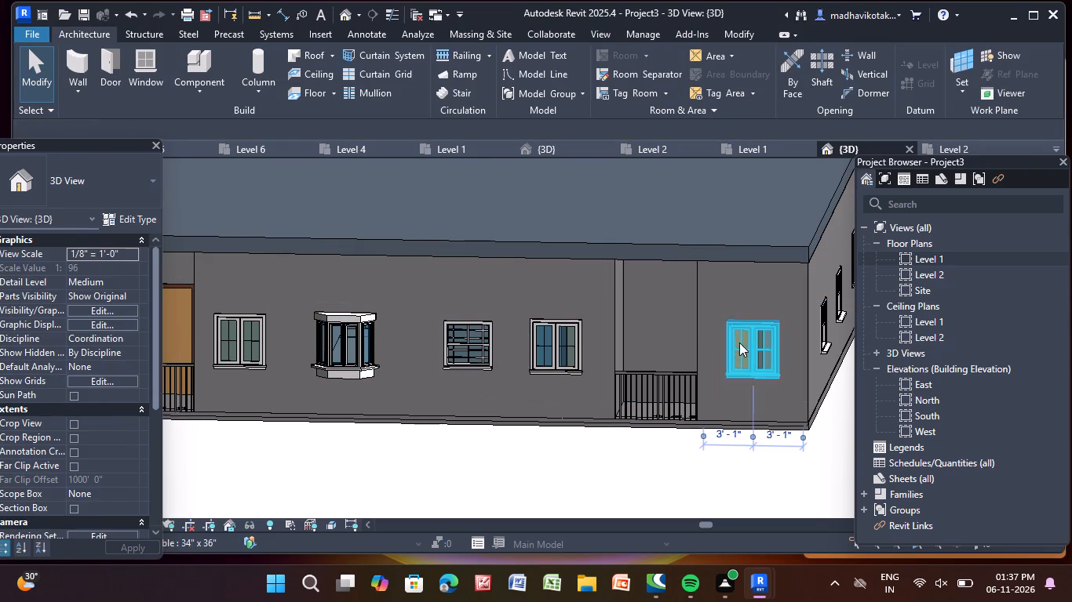
{"action": "left_click", "coordinate": [546, 482]}
{"action": "scroll", "coordinate": [543, 474], "scroll_direction": "down", "scroll_amount": 5}
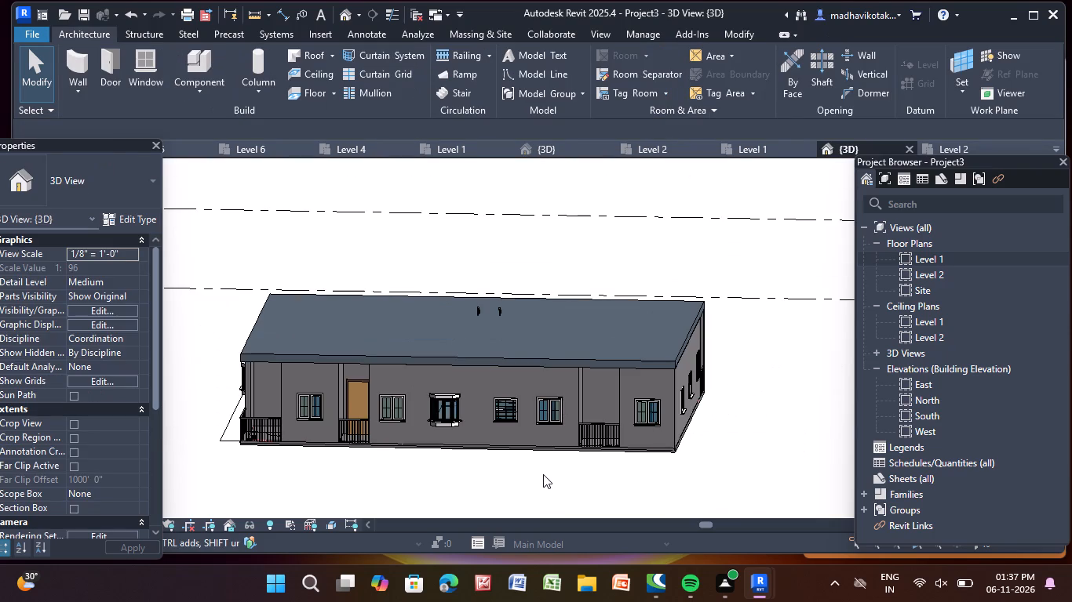
{"action": "middle_click_drag", "start_coordinate": [540, 475], "coordinate": [539, 475], "text": "shift"}
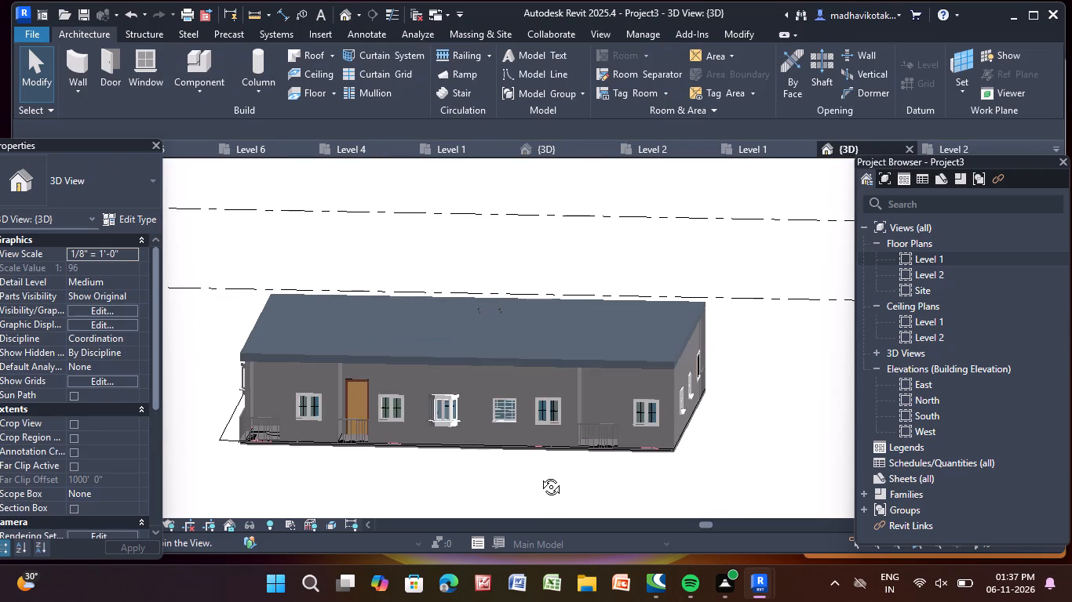
{"action": "middle_click_drag", "start_coordinate": [539, 475], "coordinate": [514, 477], "text": "shift"}
{"action": "scroll", "coordinate": [487, 464], "scroll_direction": "up", "scroll_amount": 5}
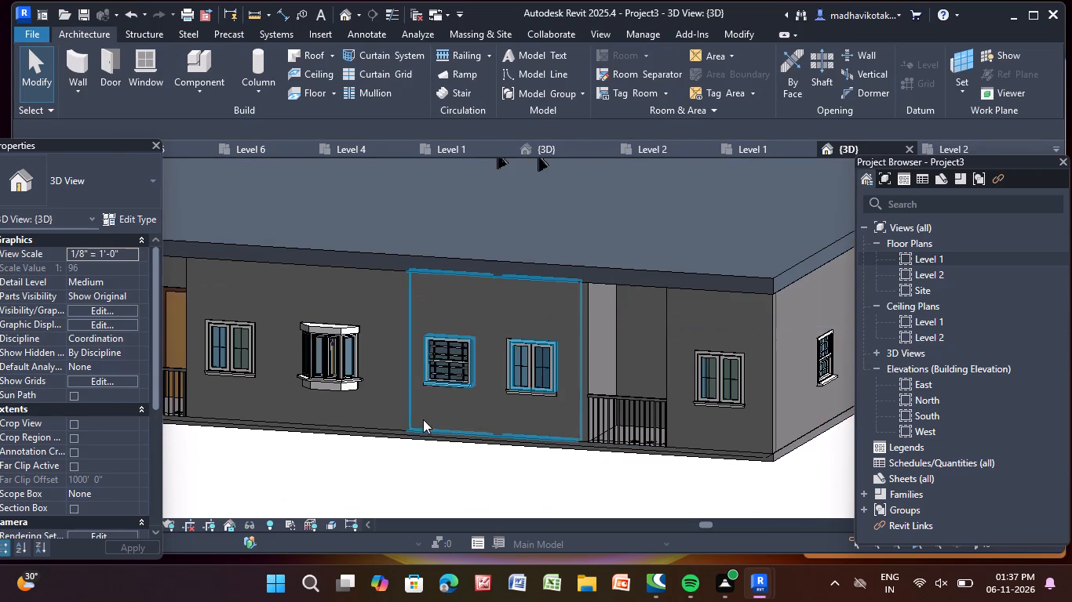
{"action": "scroll", "coordinate": [511, 372], "scroll_direction": "up", "scroll_amount": 4}
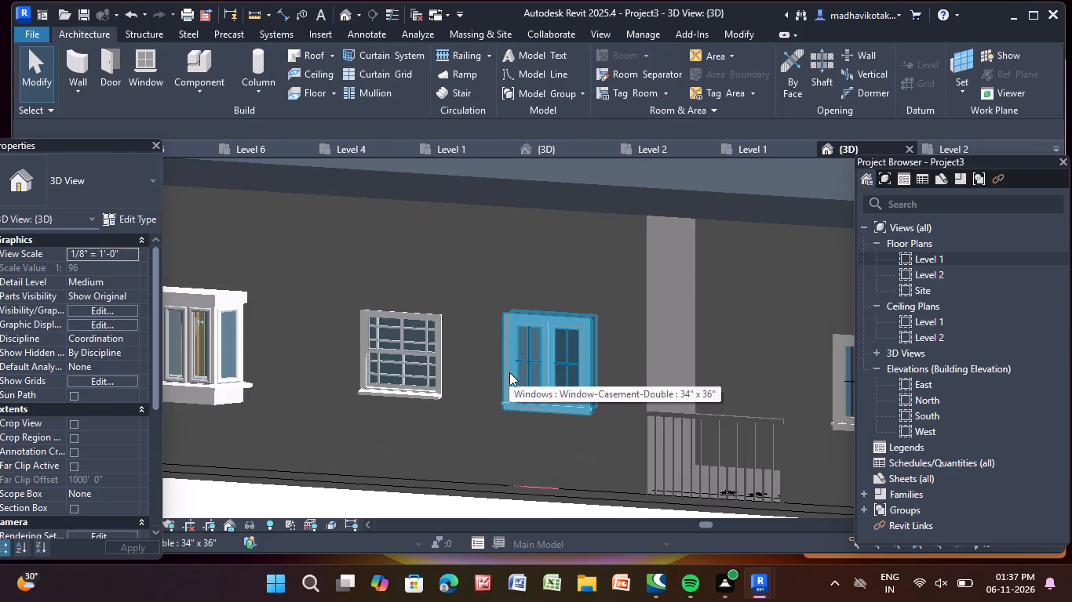
{"action": "scroll", "coordinate": [505, 373], "scroll_direction": "down", "scroll_amount": 6}
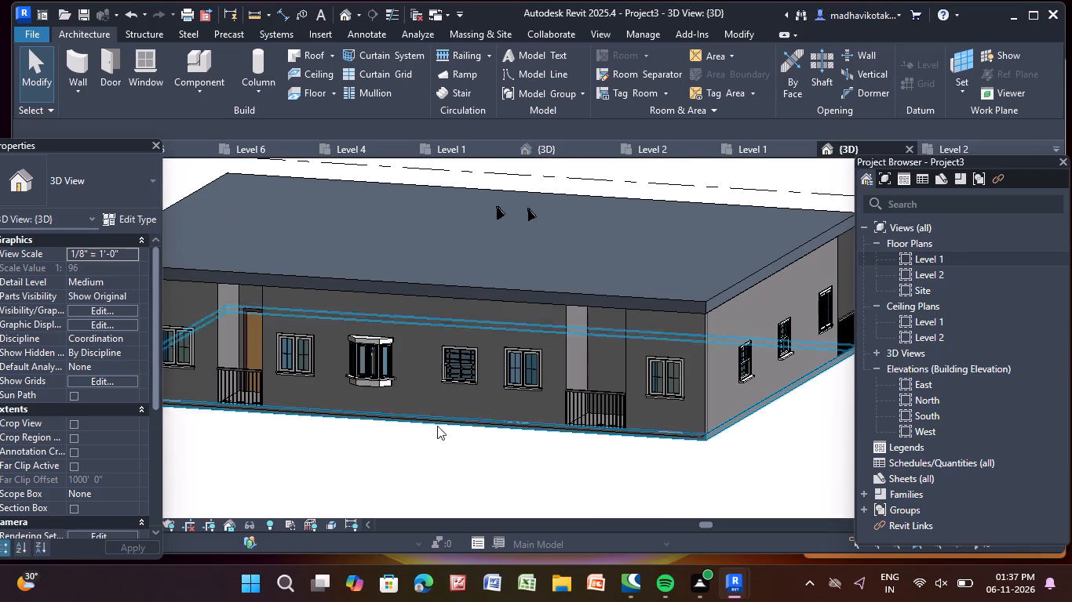
{"action": "middle_click_drag", "start_coordinate": [412, 495], "coordinate": [538, 473]}
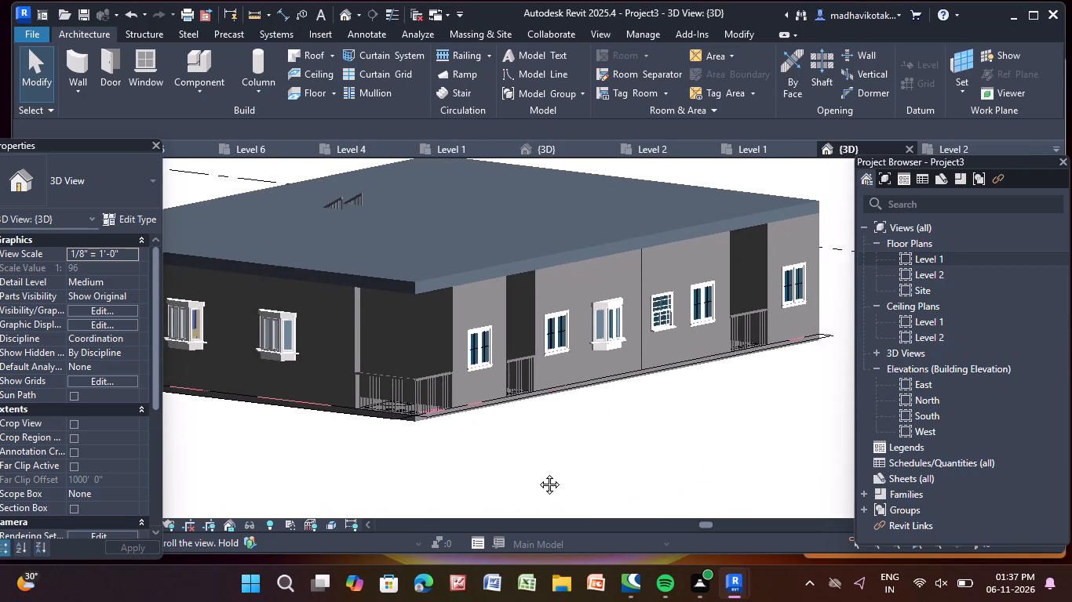
{"action": "middle_click_drag", "start_coordinate": [538, 473], "coordinate": [426, 467]}
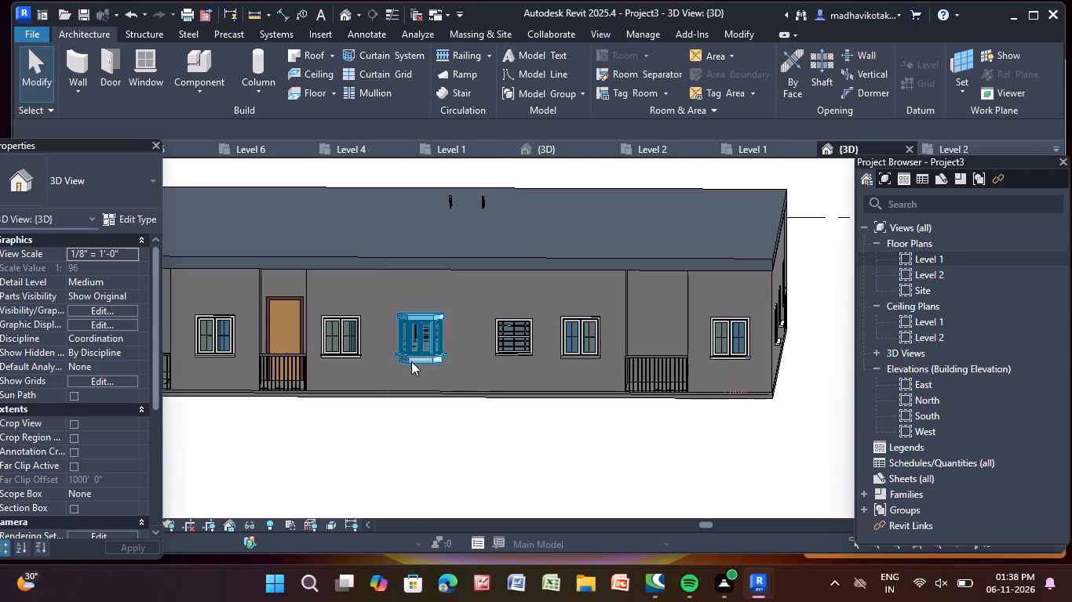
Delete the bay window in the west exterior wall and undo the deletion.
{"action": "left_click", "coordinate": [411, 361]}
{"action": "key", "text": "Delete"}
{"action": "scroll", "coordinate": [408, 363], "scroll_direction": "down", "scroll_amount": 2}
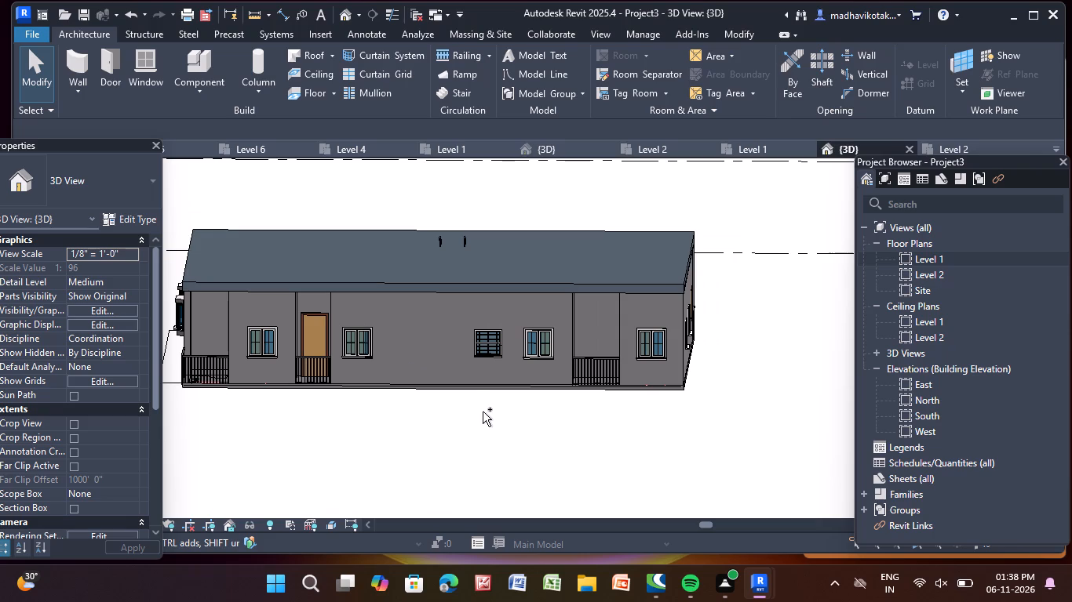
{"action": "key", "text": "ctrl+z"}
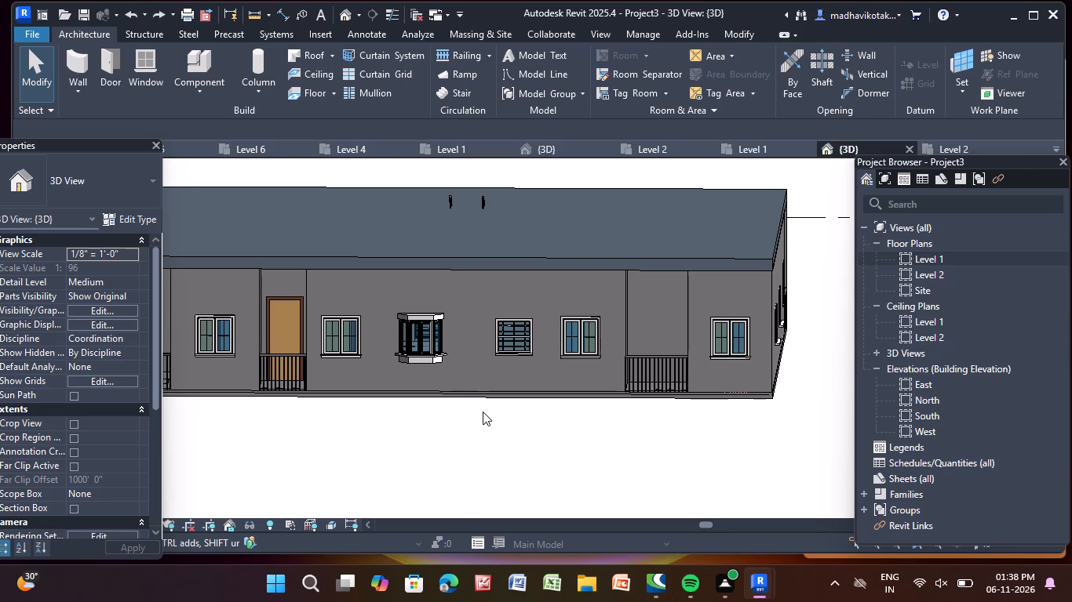
Set the sill height of the sash window farthest from the corner balcony, on the wall with two sash windows, to 3'.
{"action": "middle_click_drag", "start_coordinate": [554, 418], "coordinate": [380, 431], "text": "shift"}
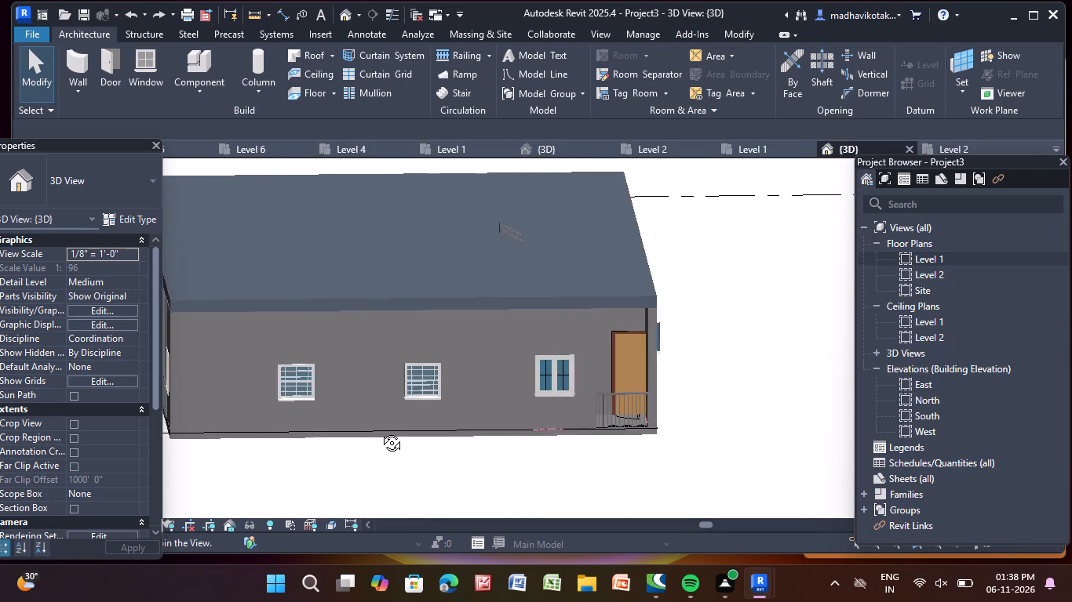
{"action": "middle_click_drag", "start_coordinate": [380, 431], "coordinate": [372, 415], "text": "shift"}
{"action": "middle_click_drag", "start_coordinate": [373, 415], "coordinate": [521, 424]}
{"action": "scroll", "coordinate": [362, 386], "scroll_direction": "up", "scroll_amount": 4}
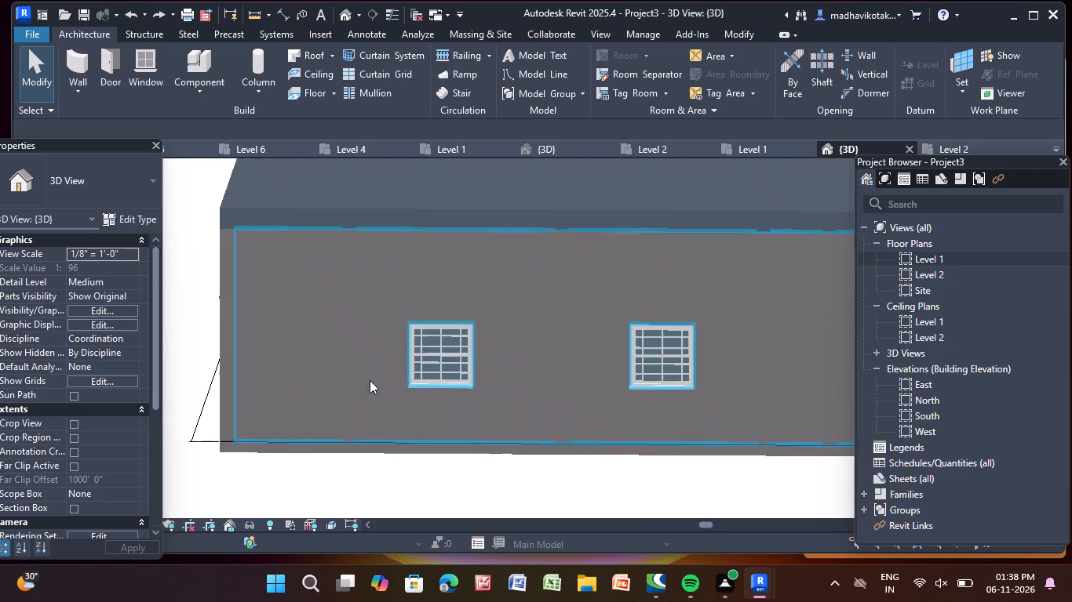
{"action": "left_click", "coordinate": [428, 363]}
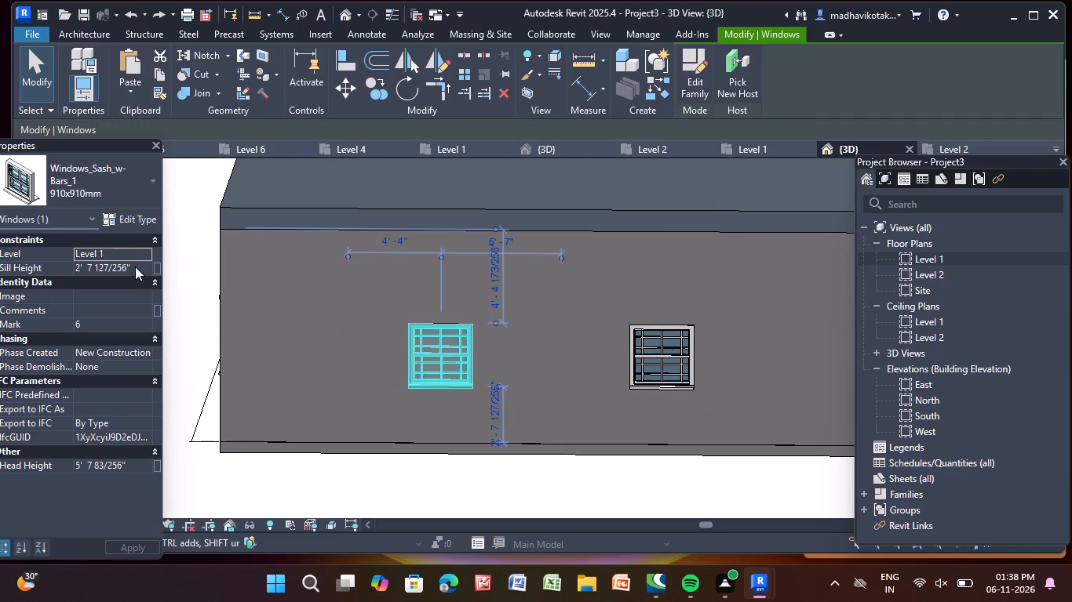
{"action": "left_click", "coordinate": [135, 267]}
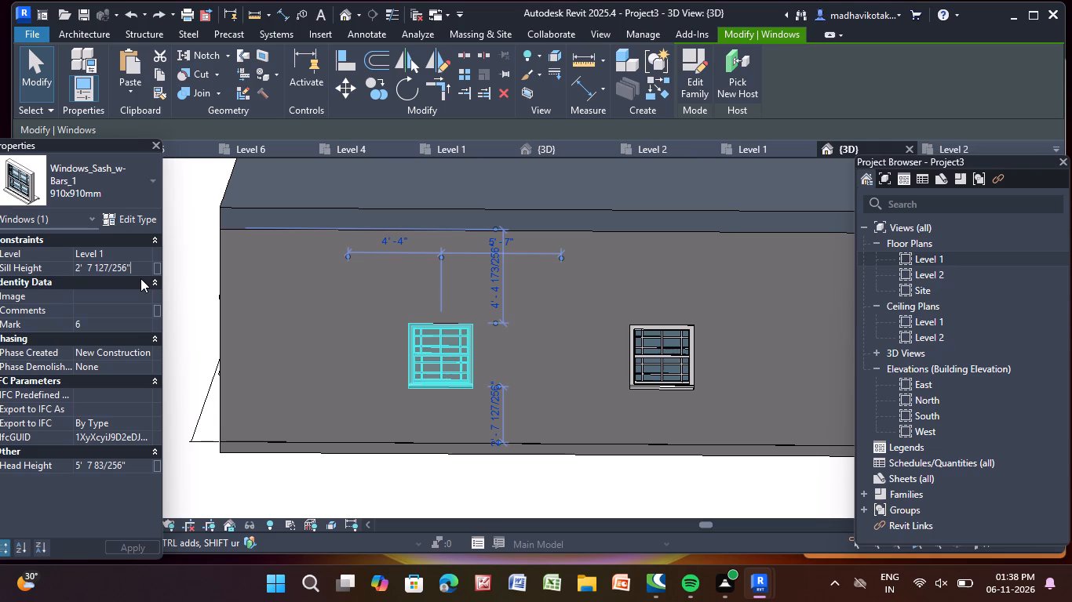
{"action": "key", "text": "BackSpace"}
{"action": "key", "text": "BackSpace"}
{"action": "key", "text": "BackSpace"}
{"action": "key", "text": "BackSpace"}
{"action": "key", "text": "BackSpace"}
{"action": "key", "text": "BackSpace"}
{"action": "key", "text": "BackSpace"}
{"action": "key", "text": "BackSpace"}
{"action": "key", "text": "BackSpace"}
{"action": "key", "text": "BackSpace"}
{"action": "key", "text": "BackSpace"}
{"action": "key", "text": "BackSpace"}
{"action": "key", "text": "BackSpace"}
{"action": "key", "text": "BackSpace"}
{"action": "key", "text": "BackSpace"}
{"action": "key", "text": "BackSpace"}
{"action": "key", "text": "BackSpace"}
{"action": "key", "text": "BackSpace"}
{"action": "key", "text": "BackSpace"}
{"action": "key", "text": "BackSpace"}
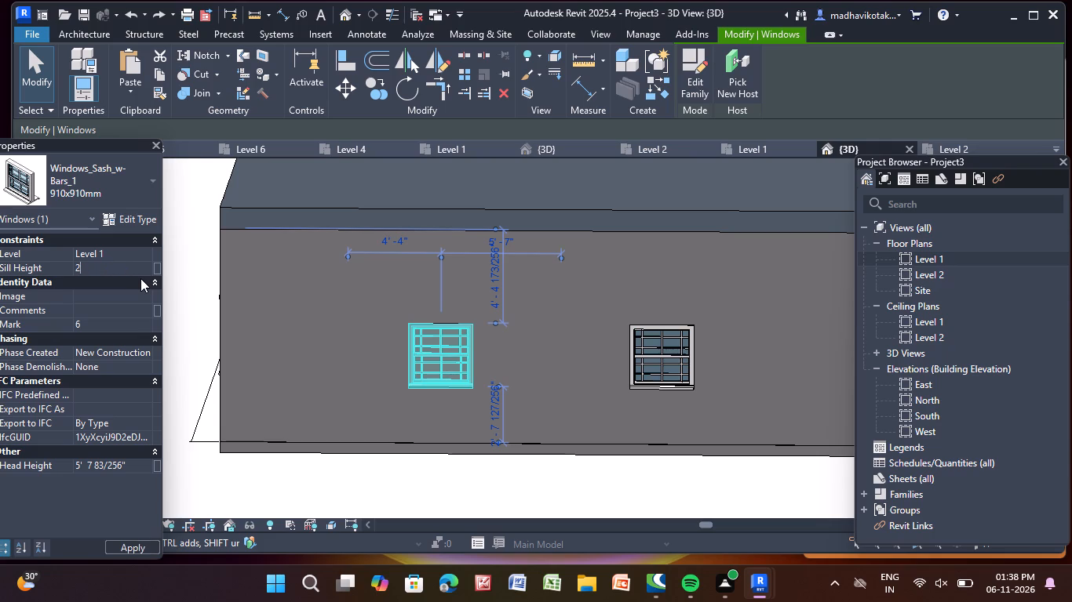
{"action": "type", "text": "3'"}
{"action": "key", "text": "Return"}
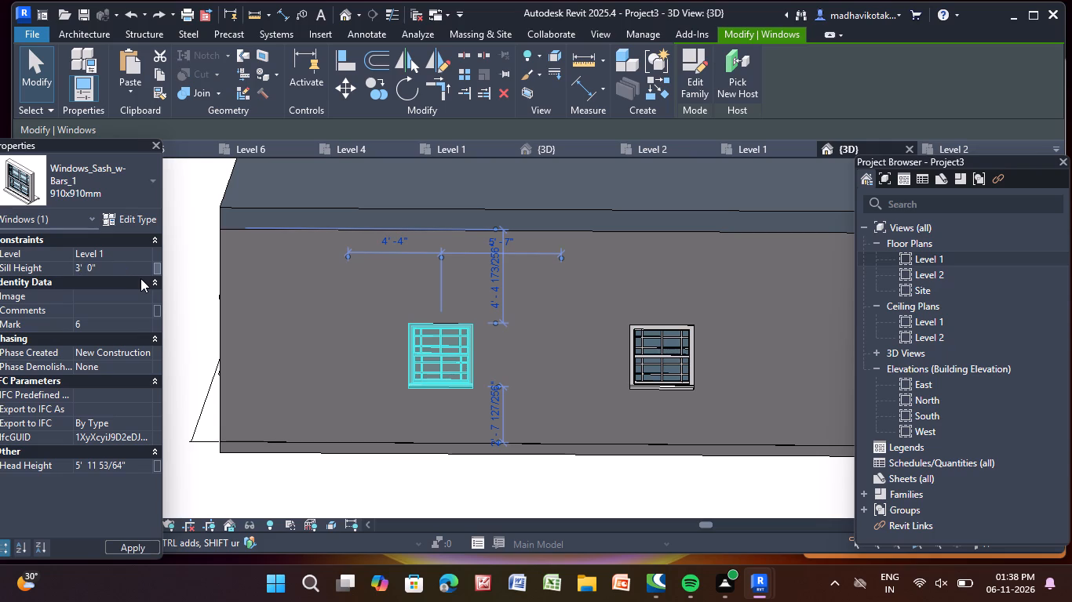
{"action": "left_click", "coordinate": [234, 479]}
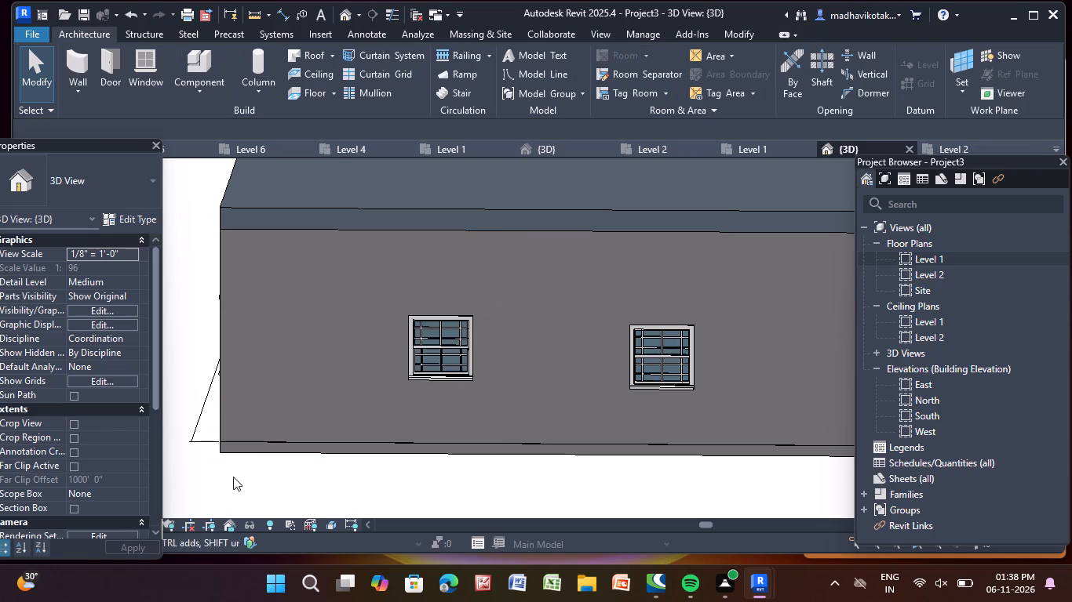
Set the sill height of the other sash window on this wall, next to the double casement window, to 3'.
{"action": "middle_click_drag", "start_coordinate": [233, 476], "coordinate": [0, 451]}
{"action": "left_click", "coordinate": [403, 337]}
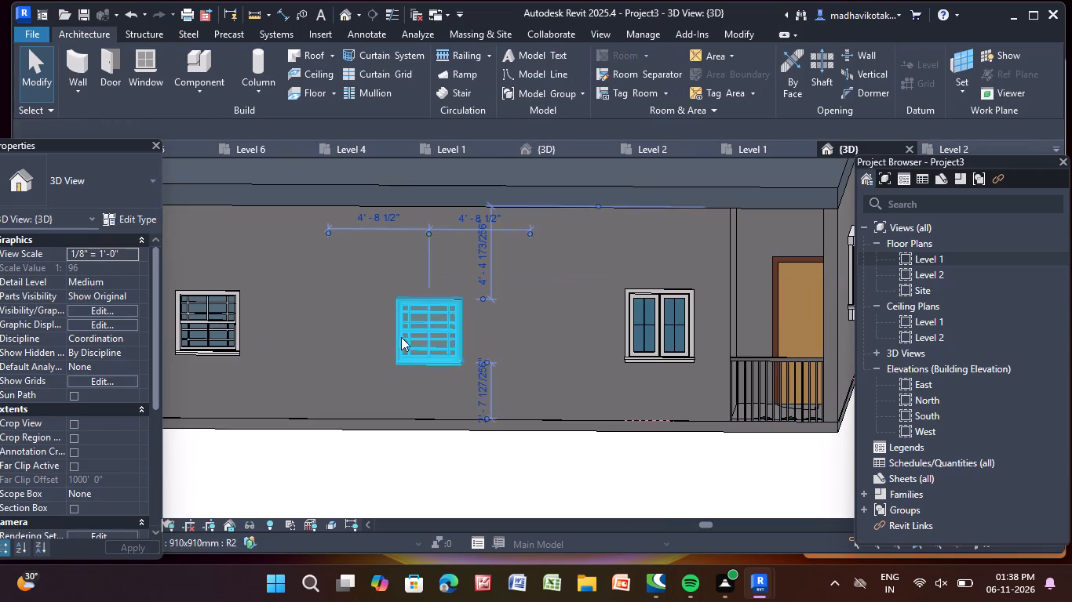
{"action": "left_click", "coordinate": [132, 268]}
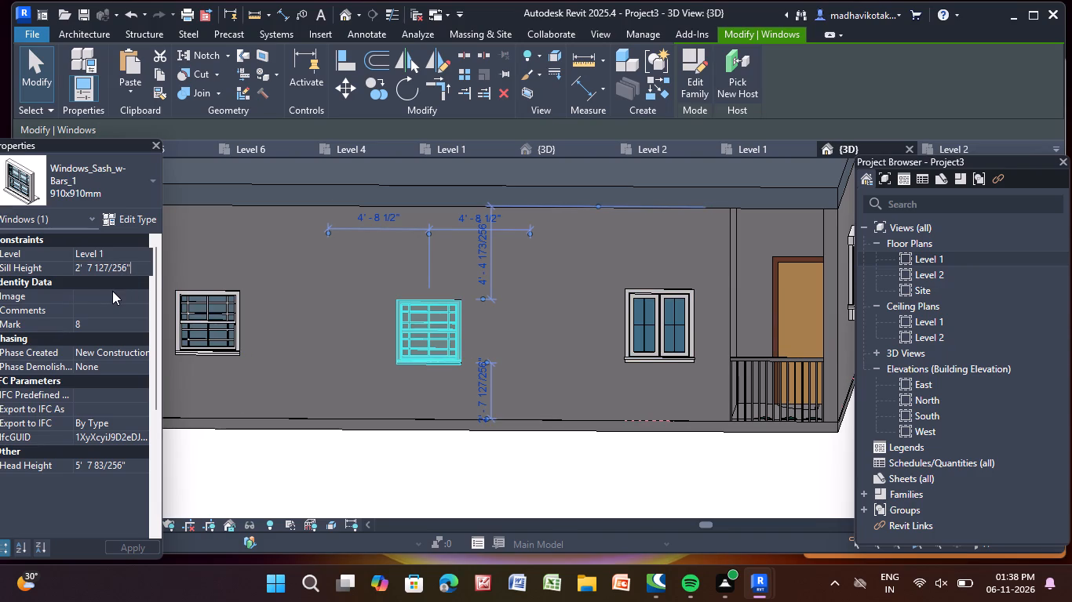
{"action": "key", "text": "BackSpace"}
{"action": "key", "text": "BackSpace"}
{"action": "key", "text": "BackSpace"}
{"action": "key", "text": "BackSpace"}
{"action": "key", "text": "BackSpace"}
{"action": "key", "text": "BackSpace"}
{"action": "key", "text": "BackSpace"}
{"action": "key", "text": "BackSpace"}
{"action": "key", "text": "BackSpace"}
{"action": "key", "text": "BackSpace"}
{"action": "key", "text": "BackSpace"}
{"action": "key", "text": "BackSpace"}
{"action": "key", "text": "BackSpace"}
{"action": "key", "text": "BackSpace"}
{"action": "key", "text": "BackSpace"}
{"action": "key", "text": "BackSpace"}
{"action": "key", "text": "BackSpace"}
{"action": "key", "text": "BackSpace"}
{"action": "key", "text": "BackSpace"}
{"action": "key", "text": "BackSpace"}
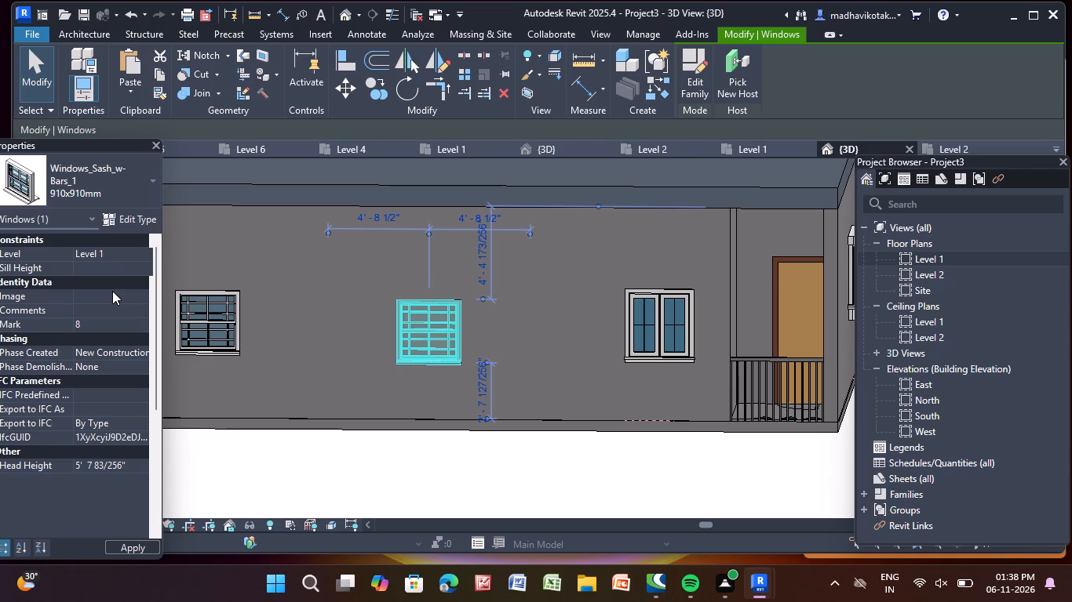
{"action": "type", "text": "3'"}
{"action": "key", "text": "Return"}
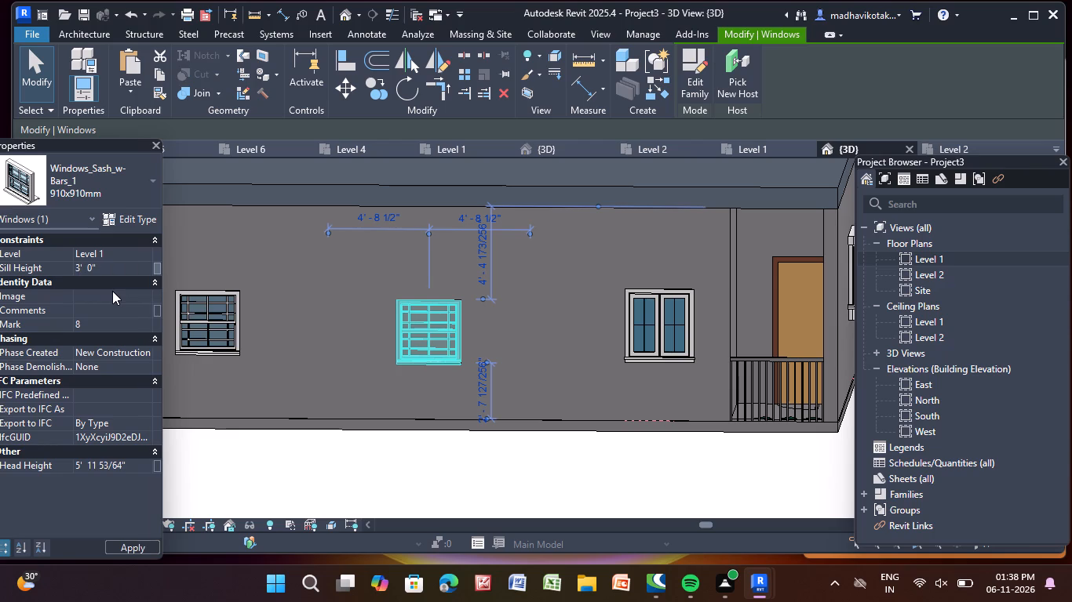
{"action": "left_click", "coordinate": [407, 466]}
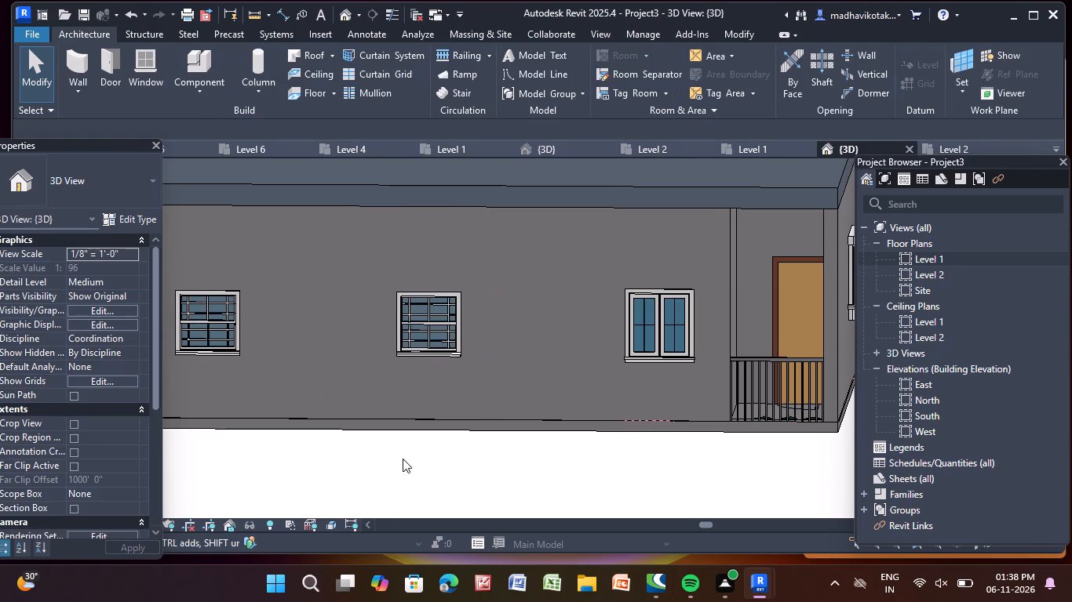
Check the sill height of the double casement window beside the corner balcony on the same wall.
{"action": "scroll", "coordinate": [403, 458], "scroll_direction": "down", "scroll_amount": 3}
{"action": "middle_click_drag", "start_coordinate": [402, 458], "coordinate": [254, 459]}
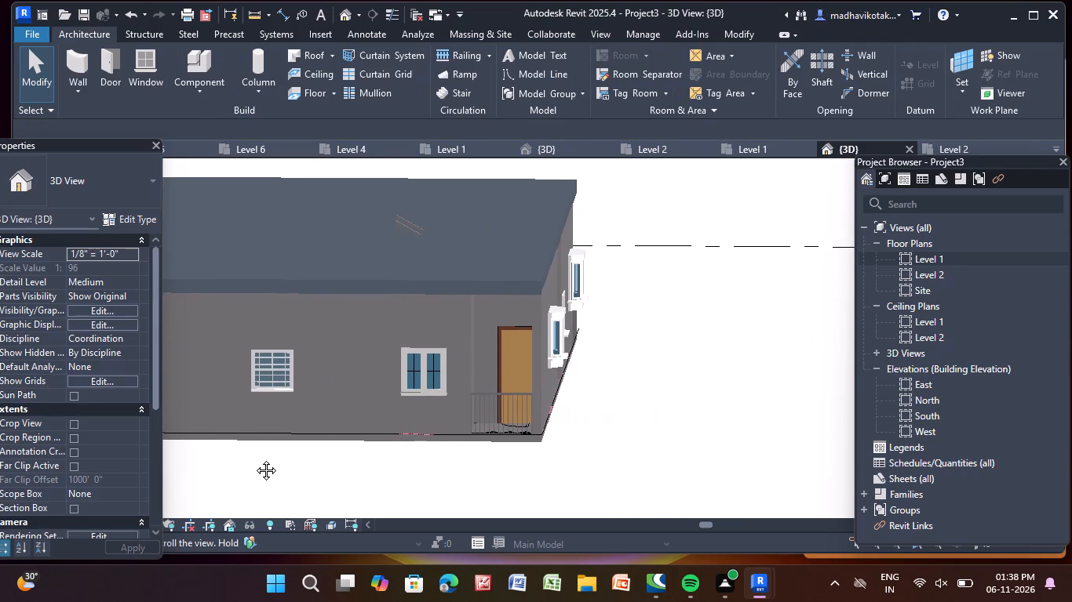
{"action": "middle_click_drag", "start_coordinate": [254, 459], "coordinate": [253, 459]}
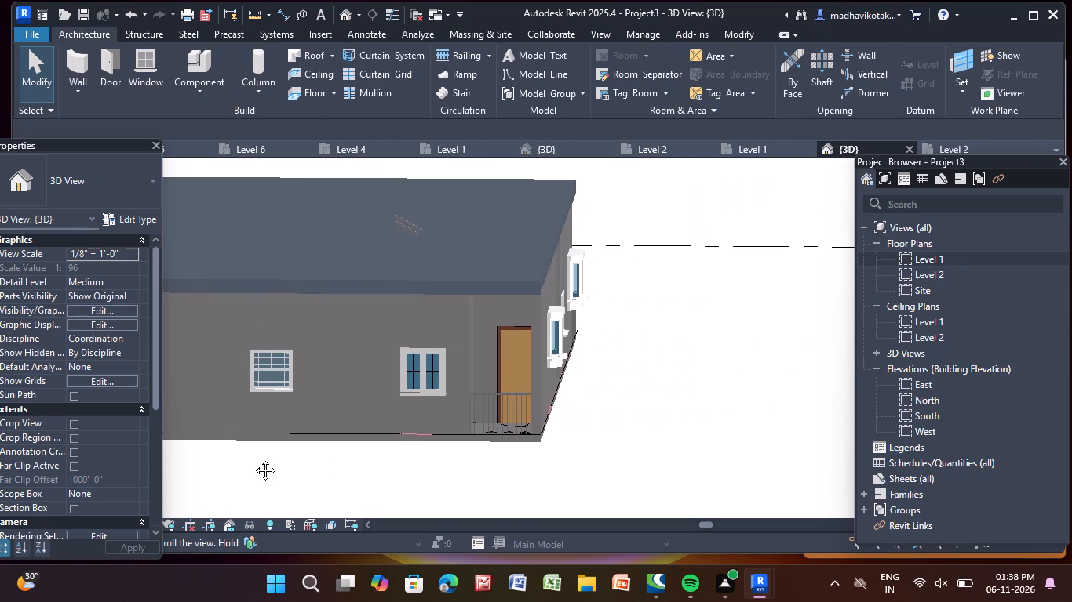
{"action": "middle_click_drag", "start_coordinate": [253, 459], "coordinate": [281, 435]}
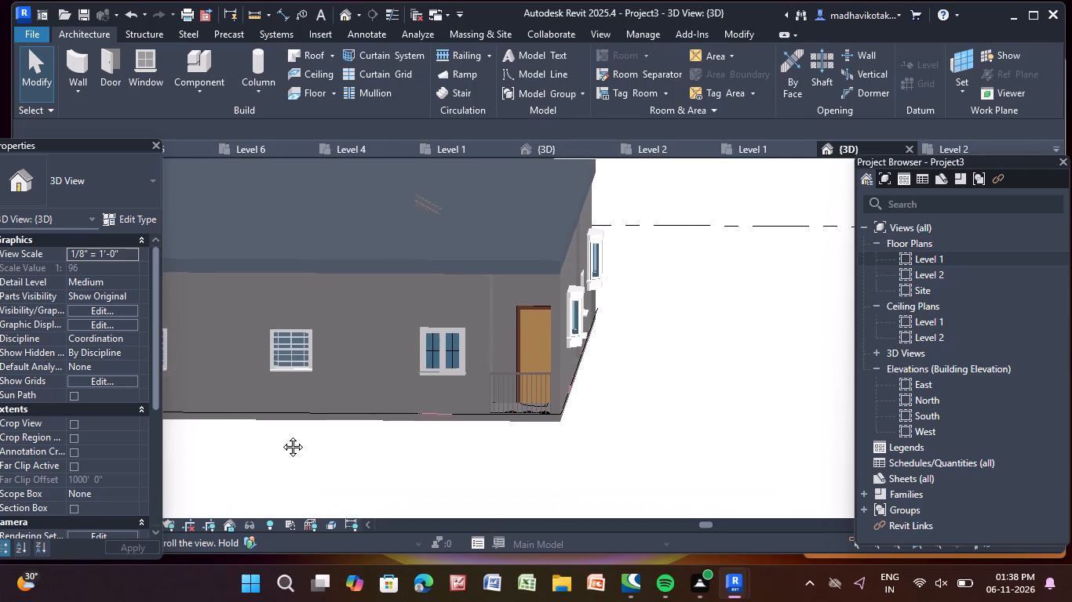
{"action": "middle_click_drag", "start_coordinate": [281, 435], "coordinate": [301, 427]}
{"action": "left_click", "coordinate": [467, 354]}
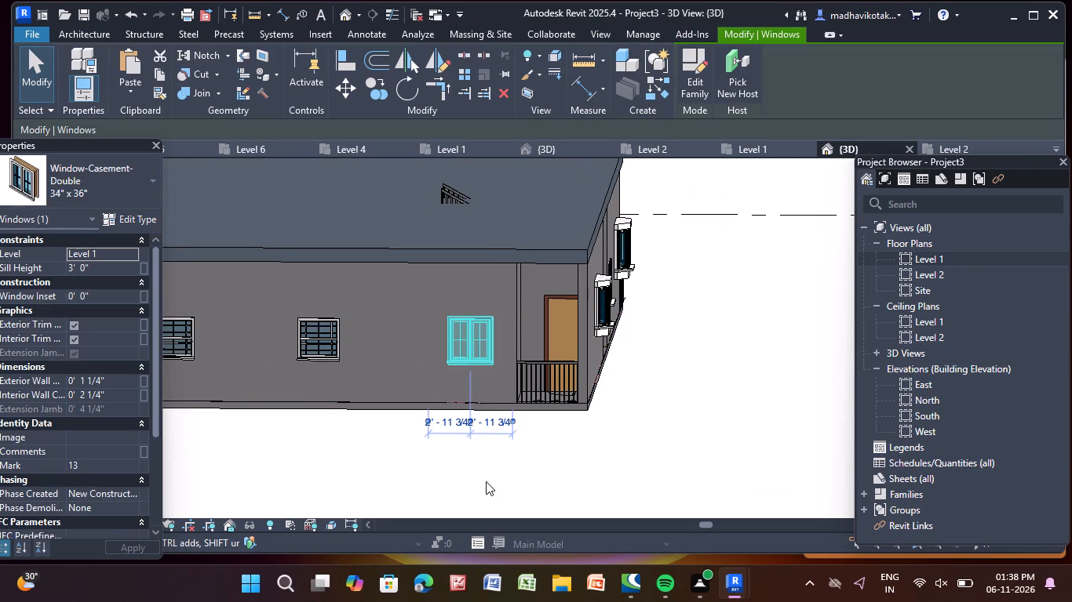
{"action": "left_click", "coordinate": [445, 454]}
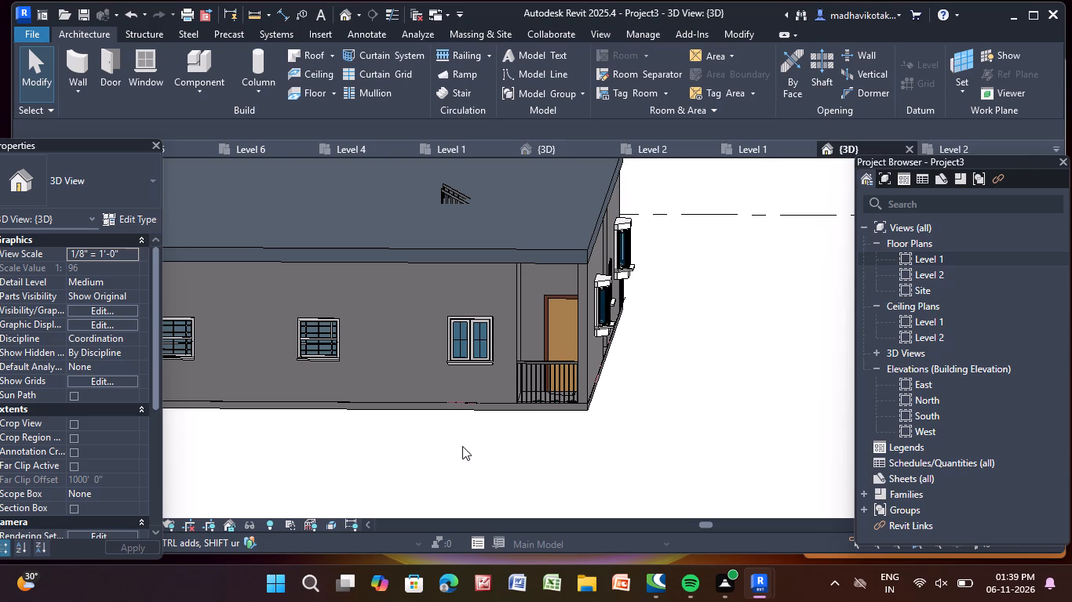
On the facade with the stair opening, set the sill height of the splayed bay window farthest from the corner balcony to 3'.
{"action": "middle_click_drag", "start_coordinate": [580, 415], "coordinate": [402, 435], "text": "shift"}
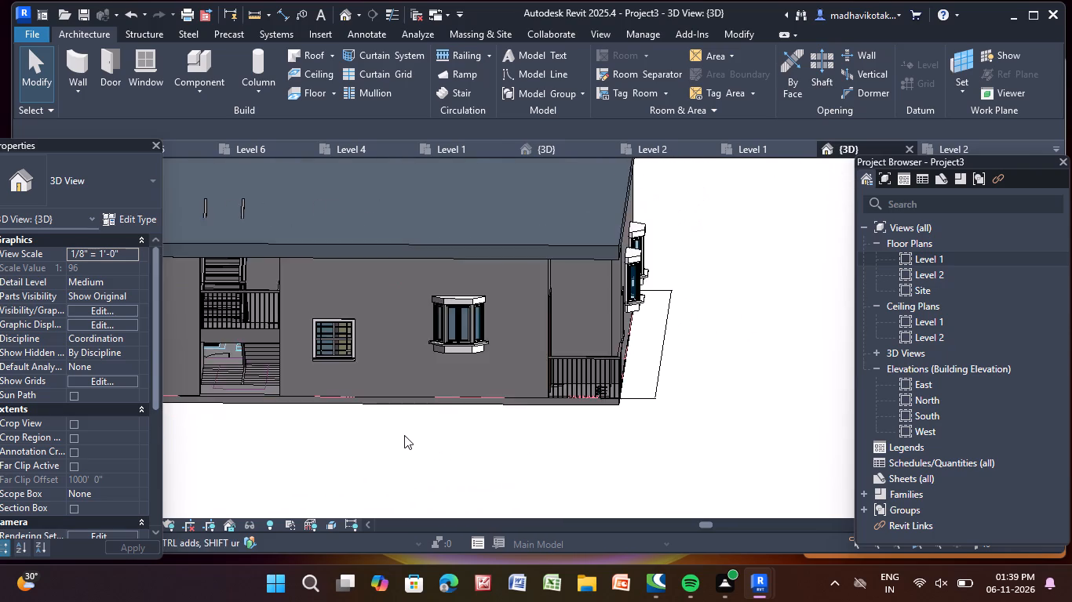
{"action": "scroll", "coordinate": [406, 436], "scroll_direction": "down", "scroll_amount": 3}
{"action": "middle_click_drag", "start_coordinate": [408, 441], "coordinate": [606, 441]}
{"action": "middle_click_drag", "start_coordinate": [366, 457], "coordinate": [366, 456], "text": "shift"}
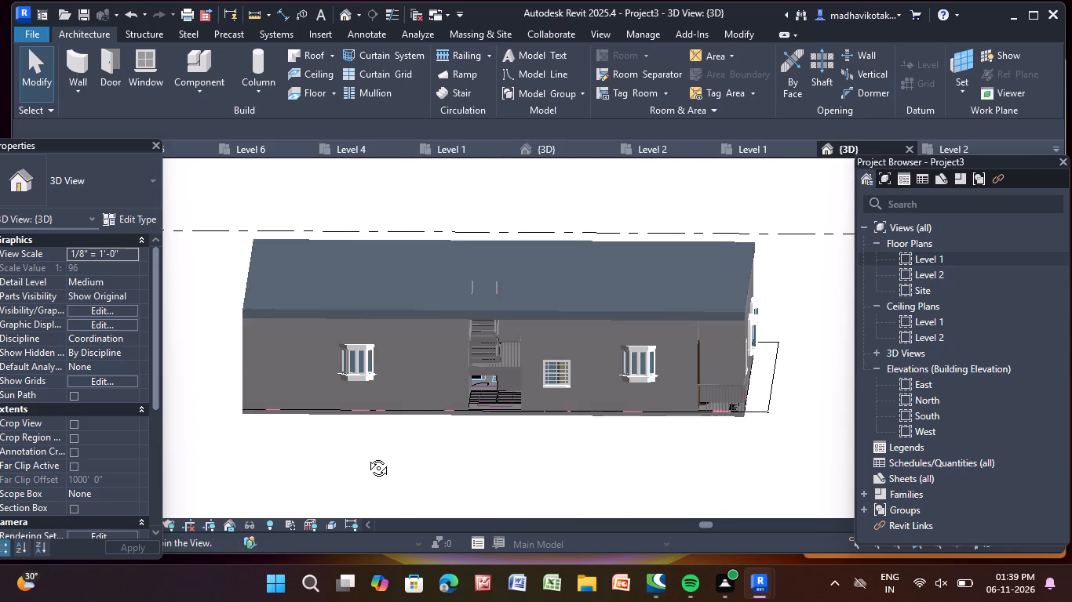
{"action": "middle_click_drag", "start_coordinate": [366, 456], "coordinate": [363, 444], "text": "shift"}
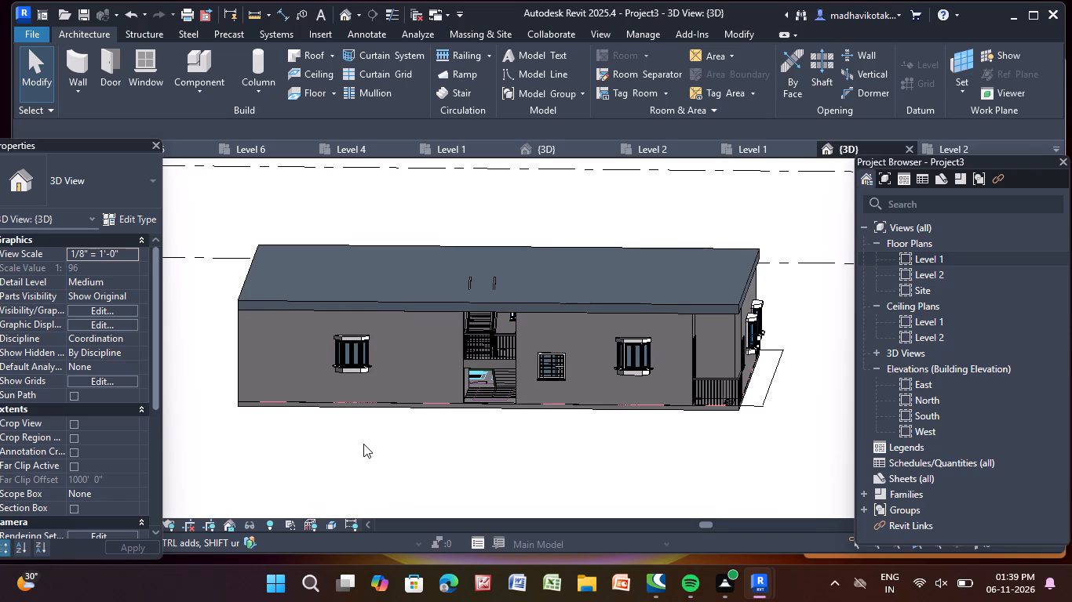
{"action": "left_click", "coordinate": [345, 360]}
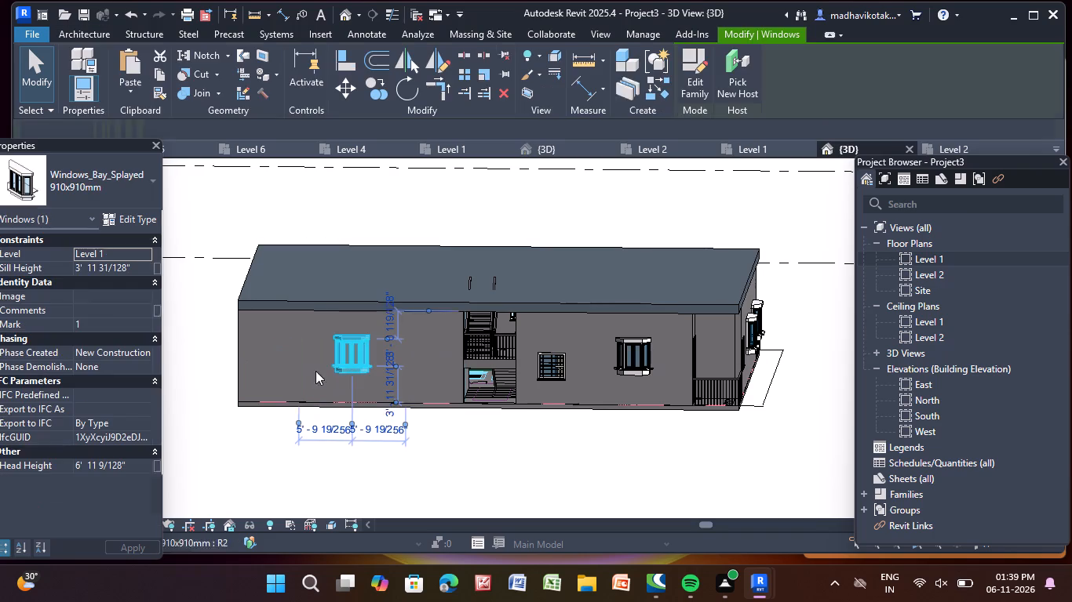
{"action": "left_click", "coordinate": [139, 269]}
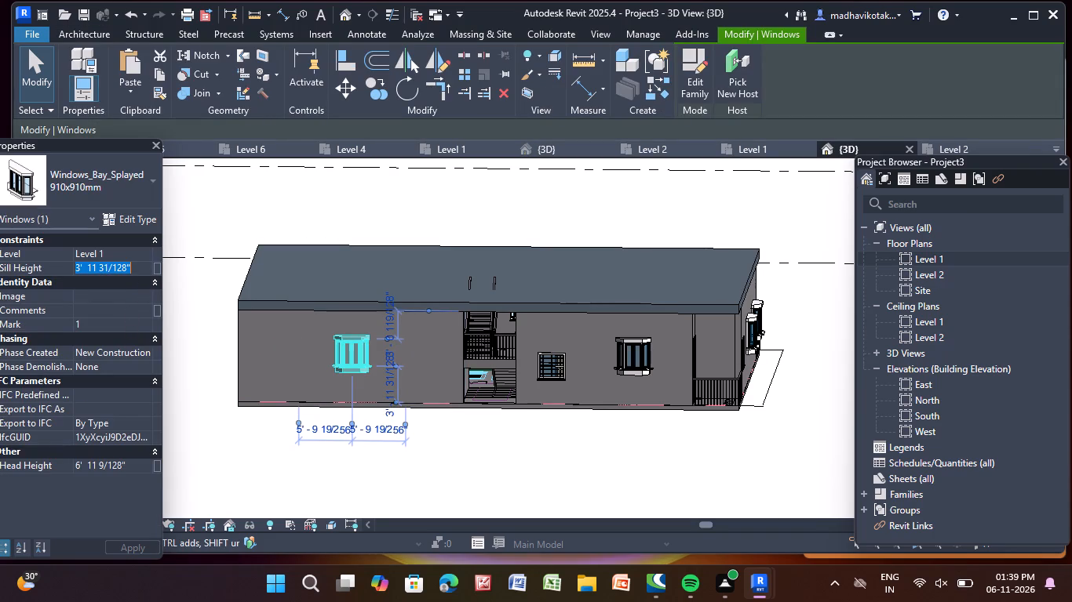
{"action": "key", "text": "BackSpace"}
{"action": "type", "text": "3'"}
{"action": "key", "text": "Return"}
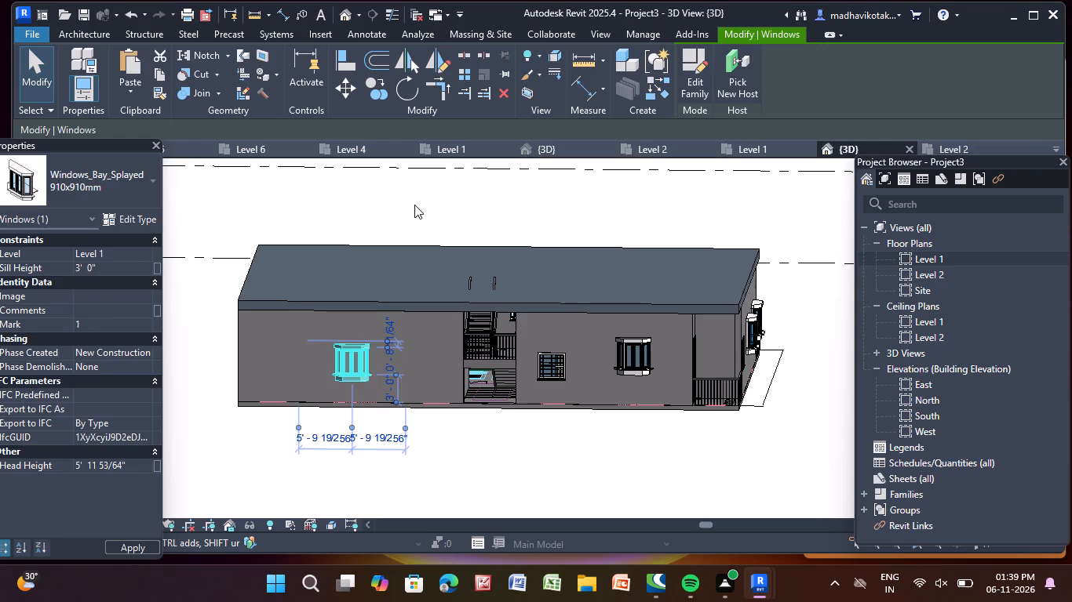
{"action": "left_click", "coordinate": [414, 205]}
Set the sill height of the splayed bay window between the sash window and the corner balcony to 3'.
{"action": "left_click", "coordinate": [617, 347]}
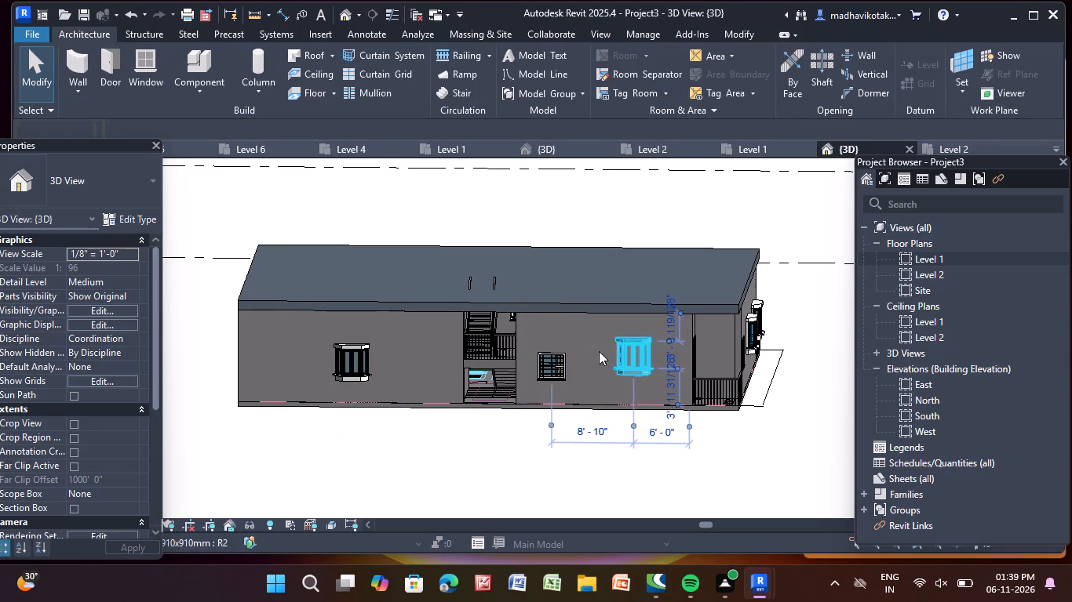
{"action": "left_click", "coordinate": [133, 270]}
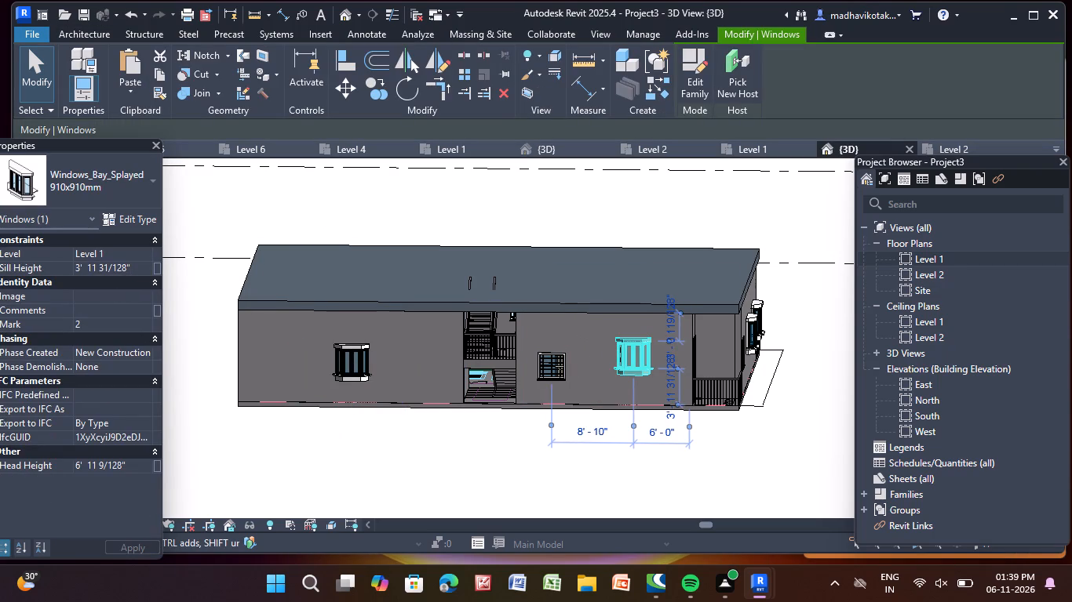
{"action": "key", "text": "BackSpace"}
{"action": "key", "text": "BackSpace"}
{"action": "key", "text": "BackSpace"}
{"action": "key", "text": "BackSpace"}
{"action": "key", "text": "BackSpace"}
{"action": "key", "text": "BackSpace"}
{"action": "key", "text": "BackSpace"}
{"action": "key", "text": "BackSpace"}
{"action": "key", "text": "BackSpace"}
{"action": "key", "text": "BackSpace"}
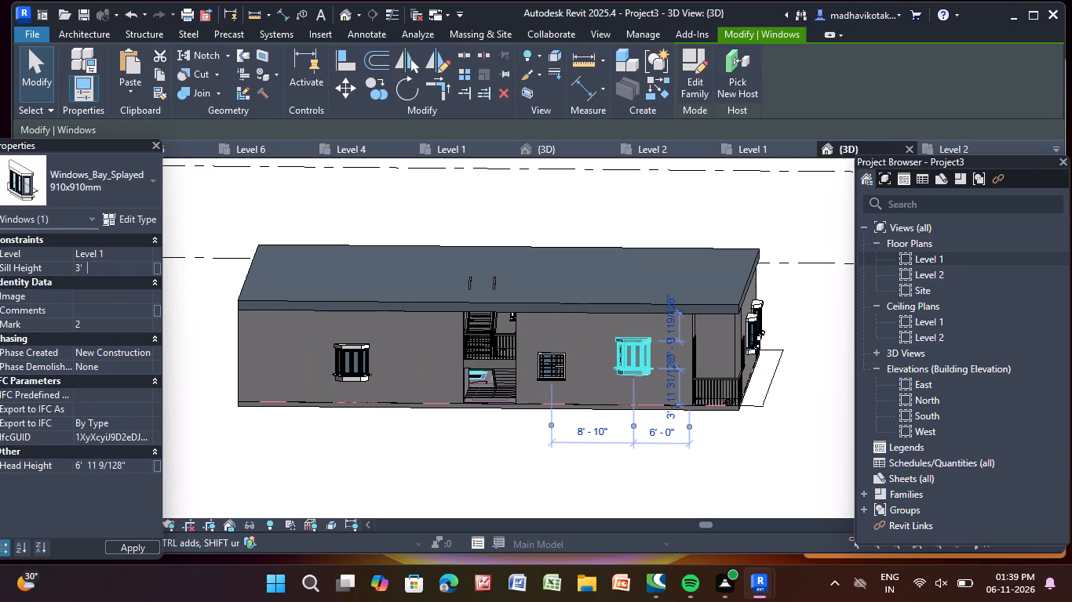
{"action": "key", "text": "BackSpace"}
{"action": "key", "text": "Return"}
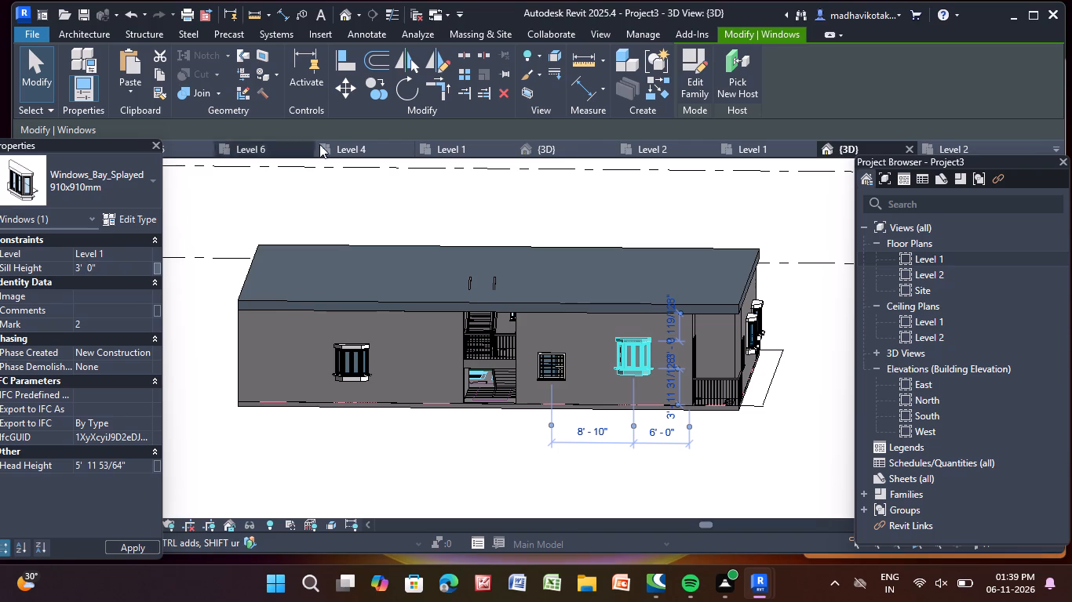
{"action": "left_click", "coordinate": [421, 207]}
Set the sill height of the sash window between the stair opening and the bay window to 3'.
{"action": "scroll", "coordinate": [540, 400], "scroll_direction": "up", "scroll_amount": 4}
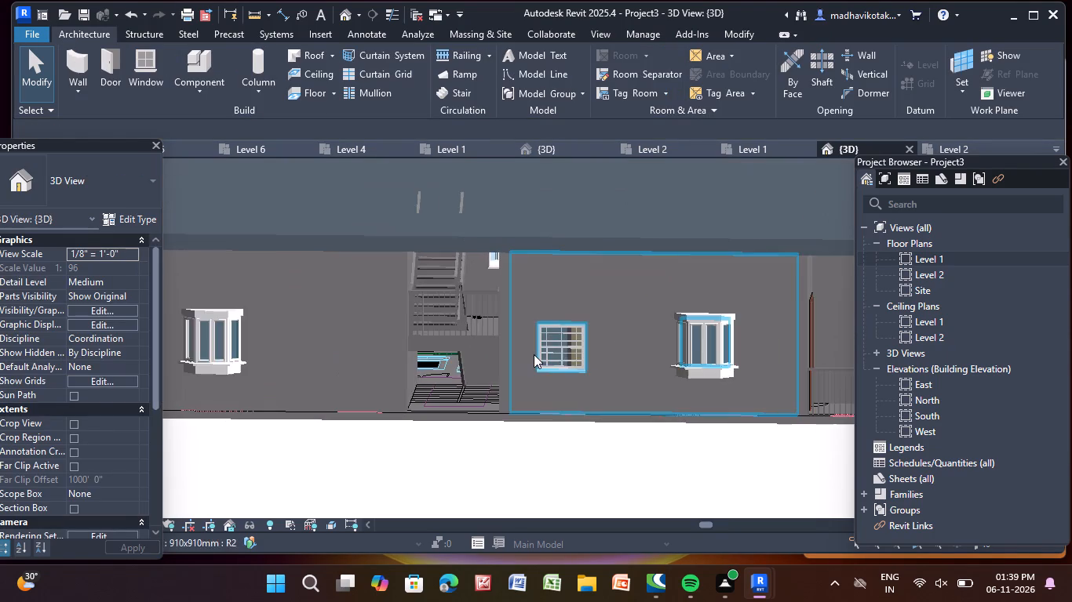
{"action": "left_click", "coordinate": [534, 354]}
{"action": "key", "text": "Escape"}
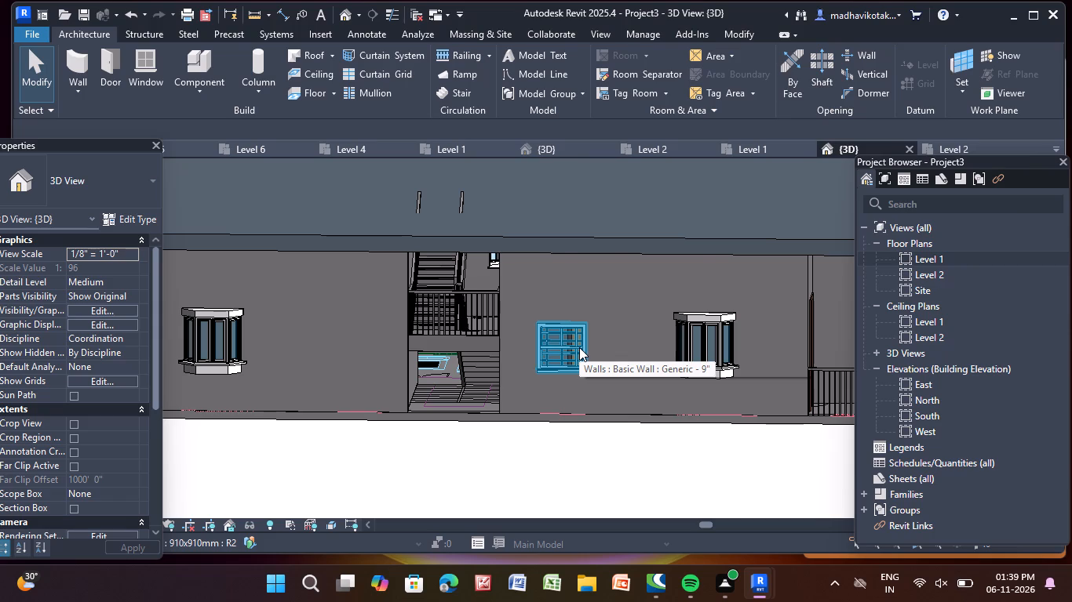
{"action": "left_click", "coordinate": [579, 347]}
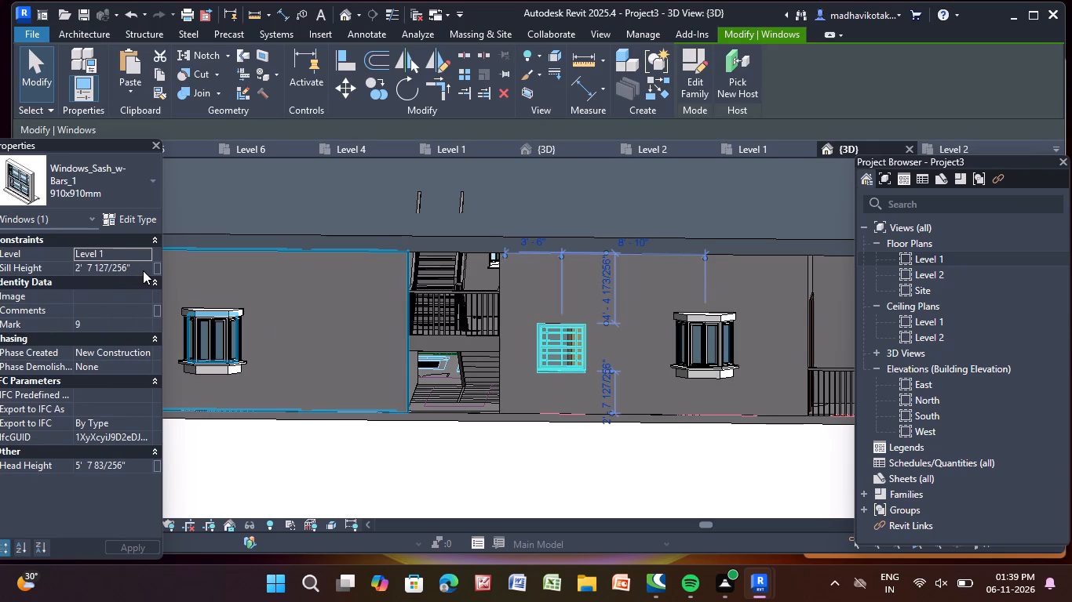
{"action": "left_click", "coordinate": [143, 270]}
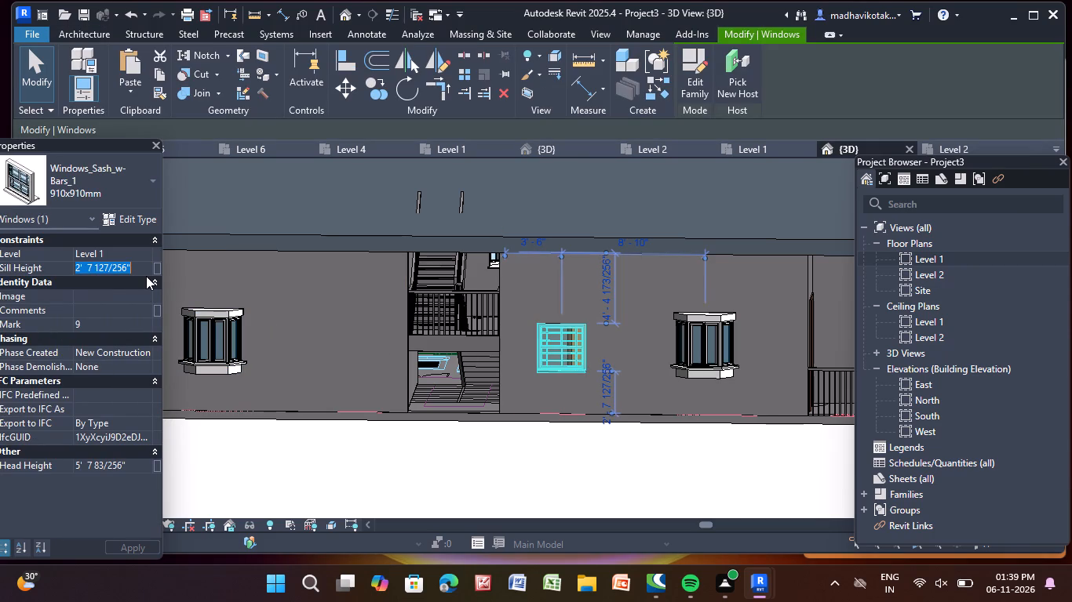
{"action": "key", "text": "BackSpace"}
{"action": "type", "text": "3'"}
{"action": "key", "text": "Return"}
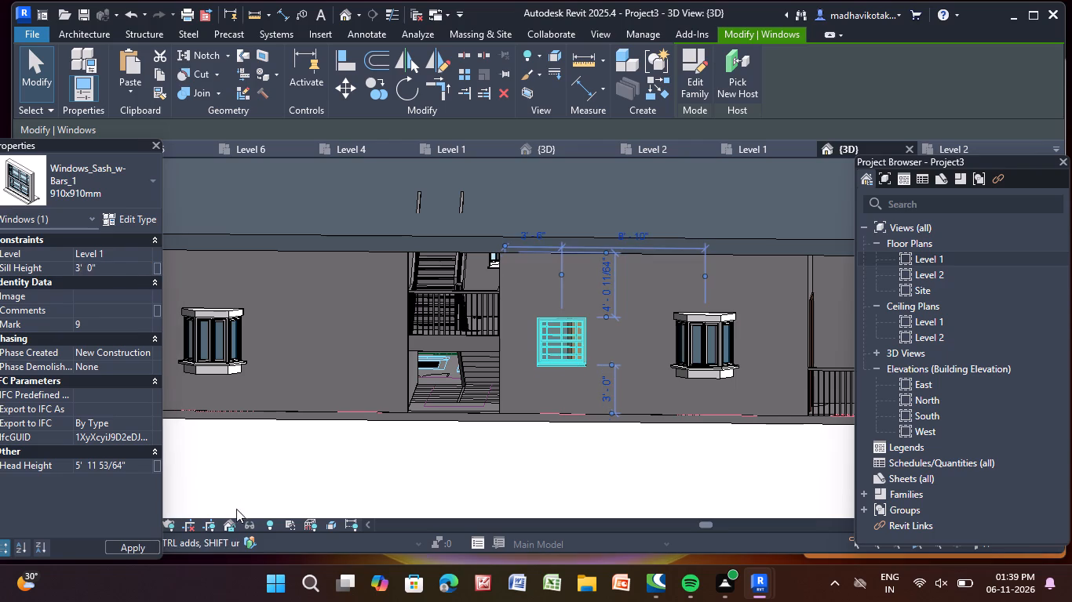
{"action": "left_click", "coordinate": [375, 477]}
Check the sill height of the double casement window beside the balcony door on the adjoining facade with two bay windows.
{"action": "scroll", "coordinate": [375, 473], "scroll_direction": "down", "scroll_amount": 4}
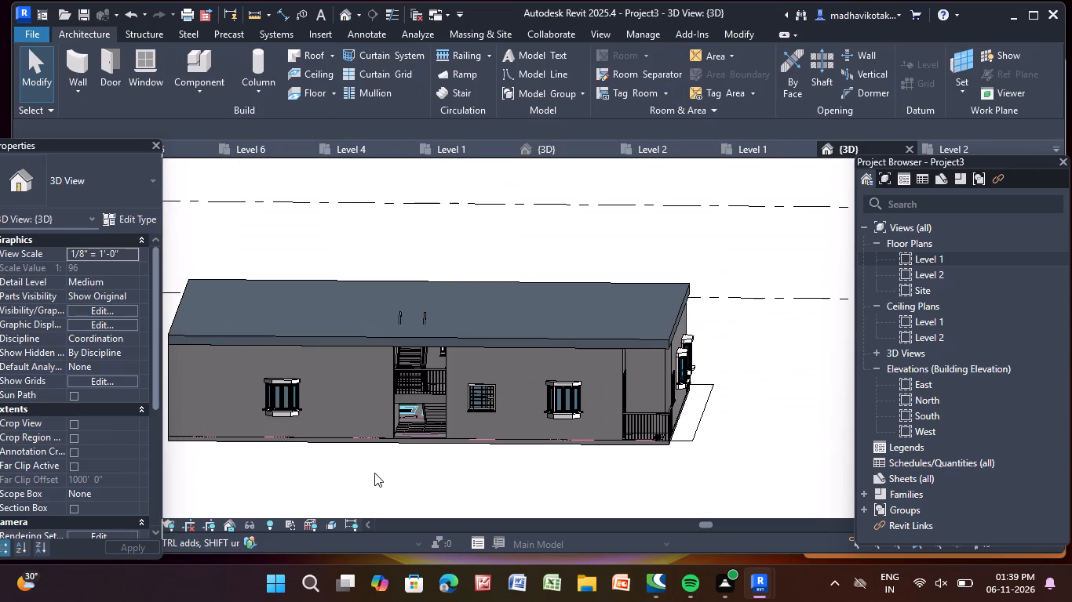
{"action": "middle_click_drag", "start_coordinate": [373, 473], "coordinate": [197, 472], "text": "shift"}
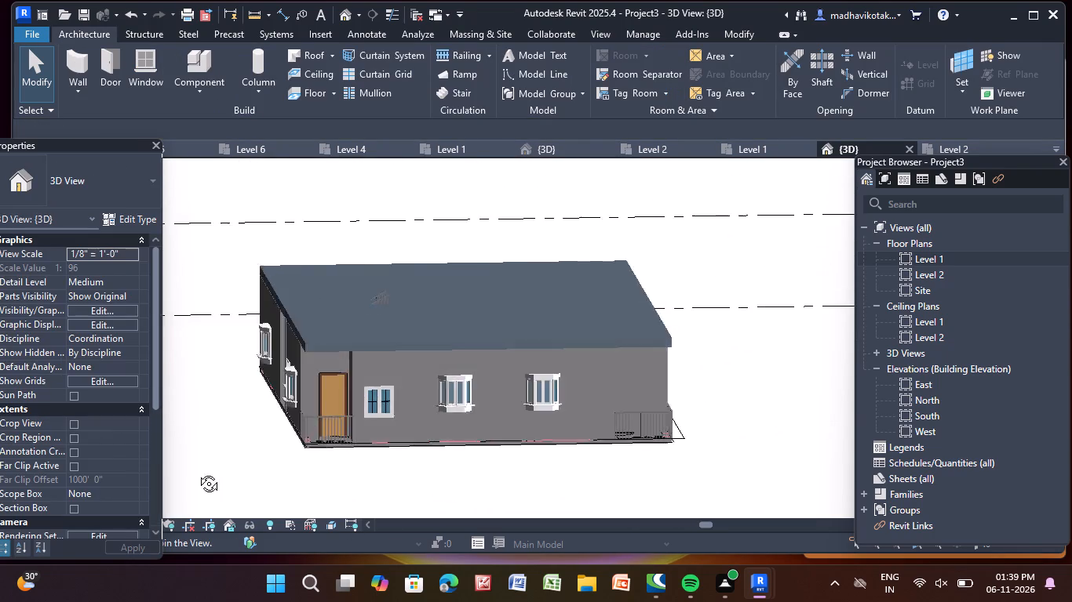
{"action": "middle_click_drag", "start_coordinate": [197, 472], "coordinate": [176, 466], "text": "shift"}
{"action": "scroll", "coordinate": [282, 433], "scroll_direction": "up", "scroll_amount": 4}
{"action": "left_click", "coordinate": [345, 359]}
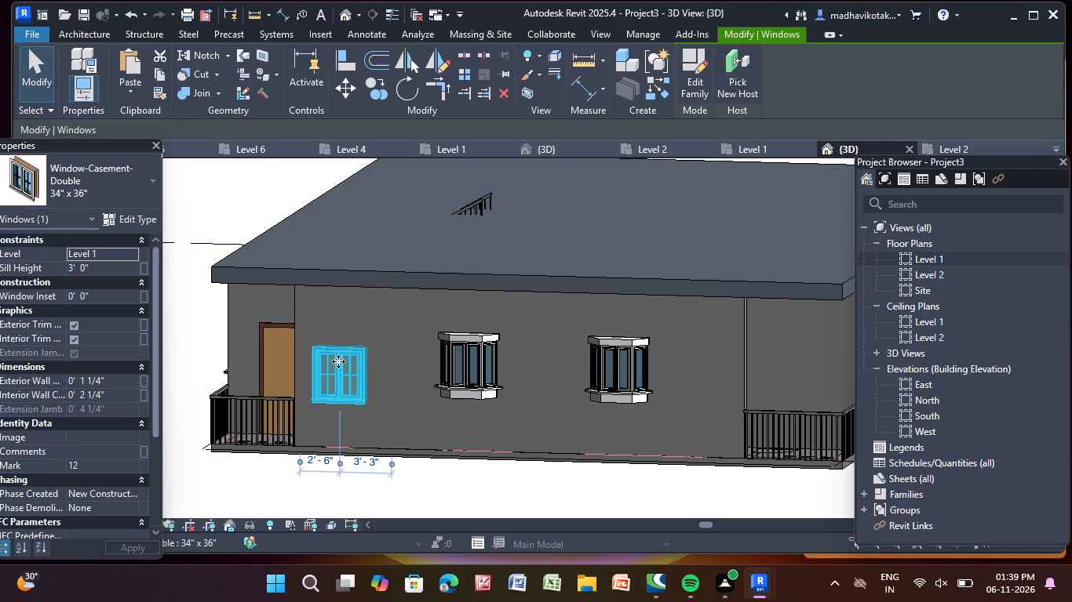
Set the sill height of the splayed bay window nearest the double casement window to 3'.
{"action": "left_click", "coordinate": [478, 354]}
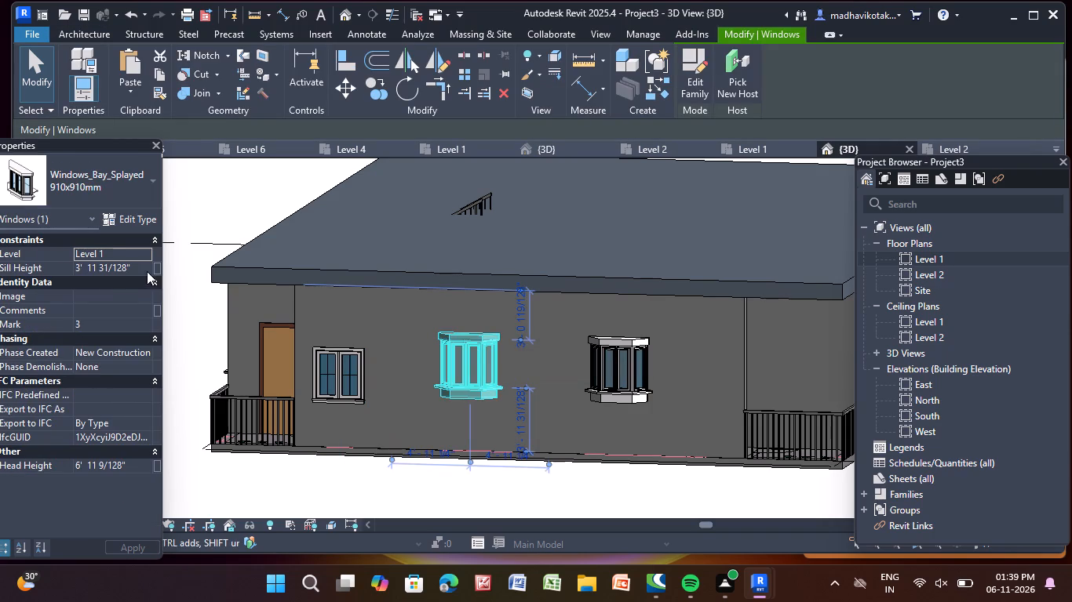
{"action": "left_click", "coordinate": [144, 269]}
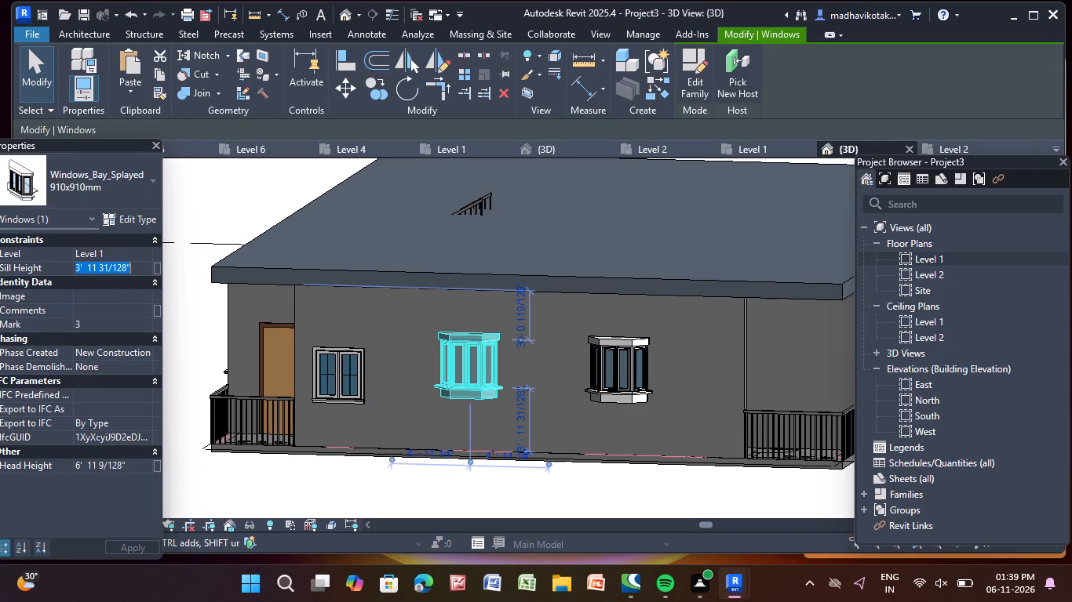
{"action": "key", "text": "BackSpace"}
{"action": "type", "text": "3'"}
{"action": "key", "text": "Return"}
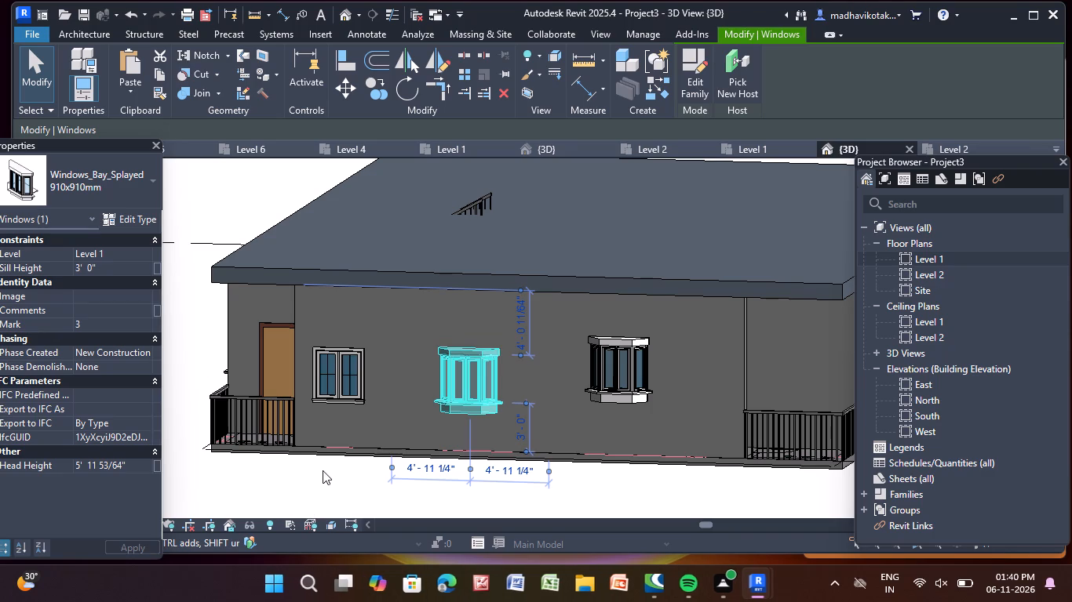
{"action": "left_click", "coordinate": [315, 477]}
Set the sill height of the other splayed bay window on this facade, nearer the far corner balcony, to 3'.
{"action": "middle_click_drag", "start_coordinate": [368, 463], "coordinate": [284, 483]}
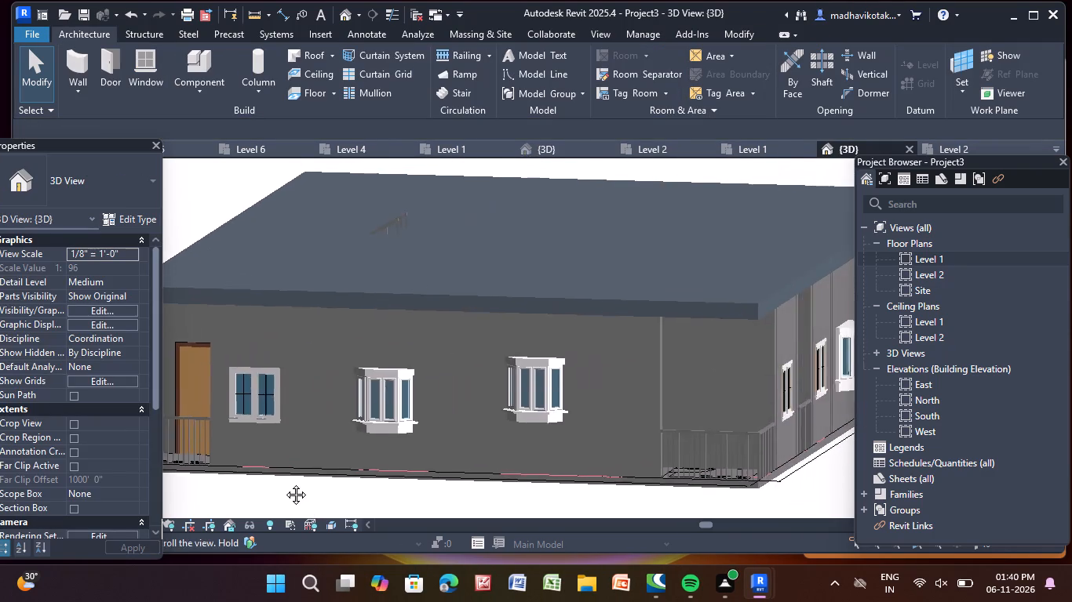
{"action": "middle_click_drag", "start_coordinate": [284, 483], "coordinate": [283, 483]}
{"action": "left_click", "coordinate": [534, 386]}
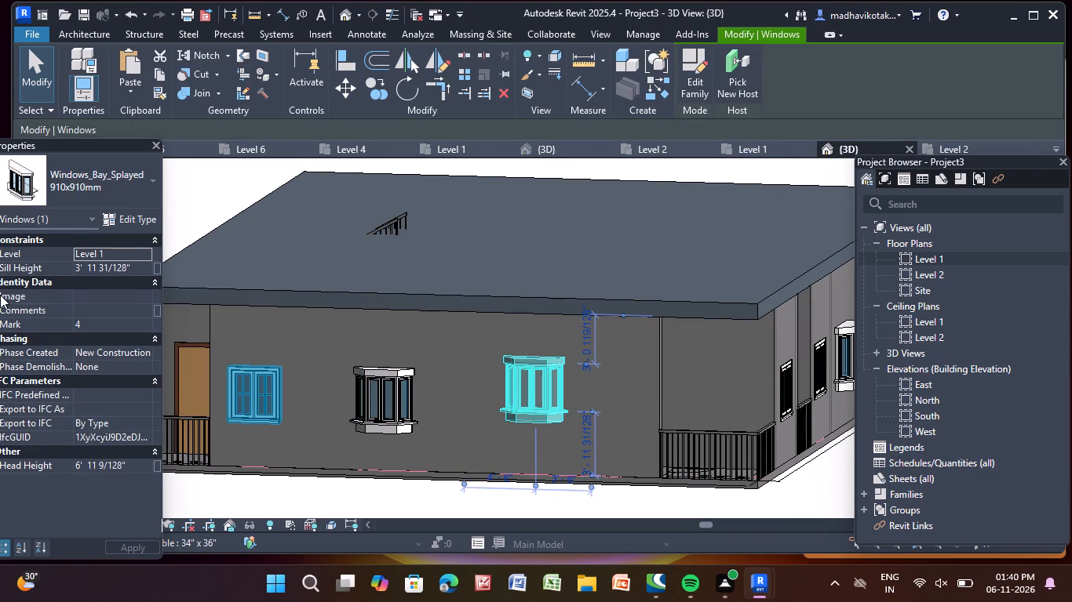
{"action": "left_click", "coordinate": [136, 265]}
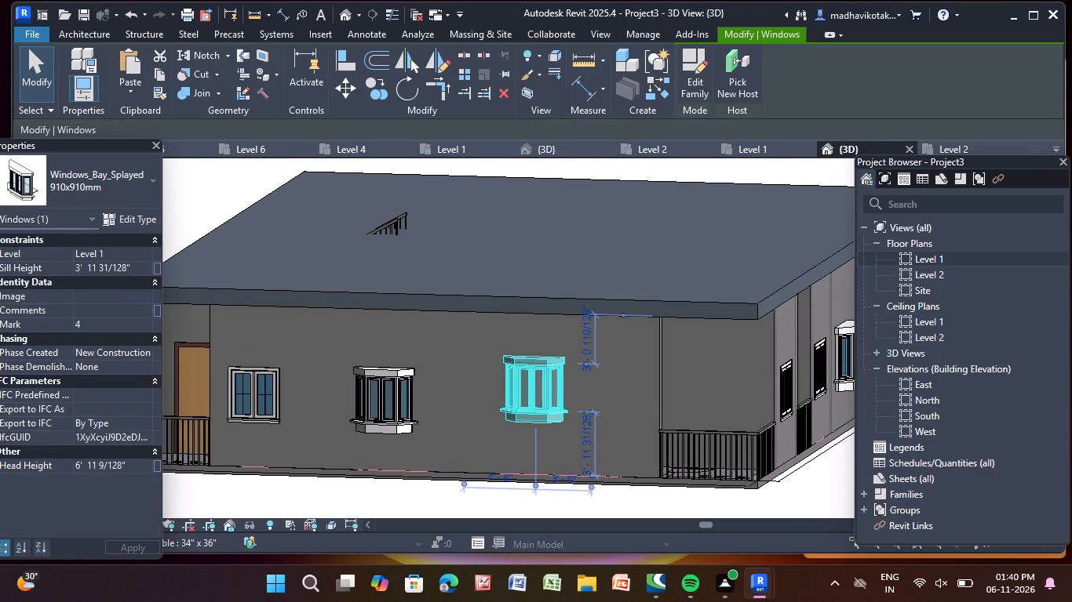
{"action": "key", "text": "BackSpace"}
{"action": "key", "text": "BackSpace"}
{"action": "key", "text": "BackSpace"}
{"action": "key", "text": "BackSpace"}
{"action": "key", "text": "BackSpace"}
{"action": "key", "text": "BackSpace"}
{"action": "key", "text": "BackSpace"}
{"action": "key", "text": "BackSpace"}
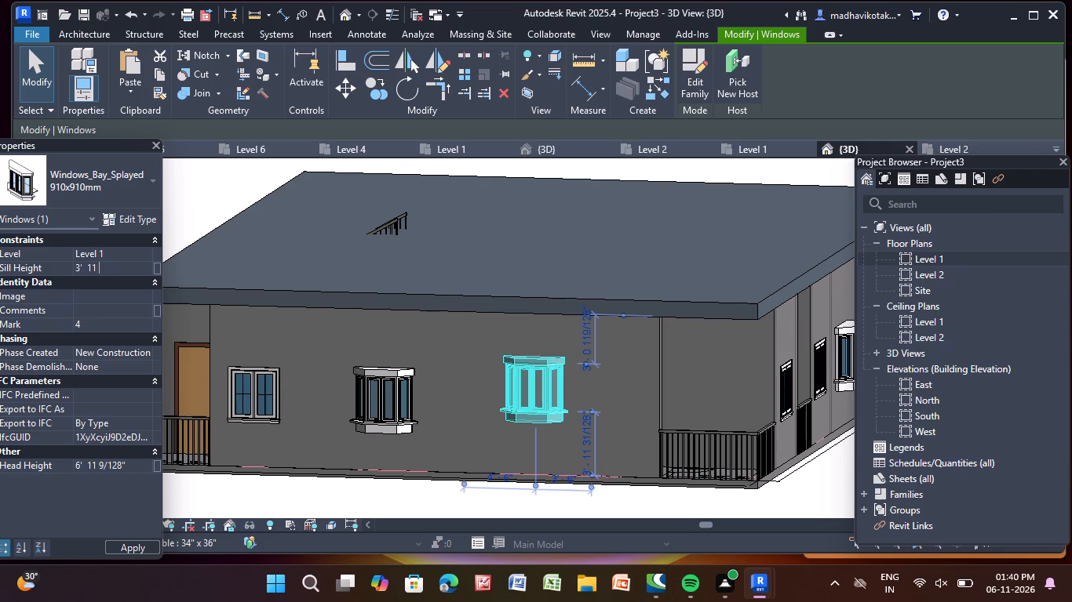
{"action": "key", "text": "BackSpace"}
{"action": "key", "text": "BackSpace"}
{"action": "key", "text": "Return"}
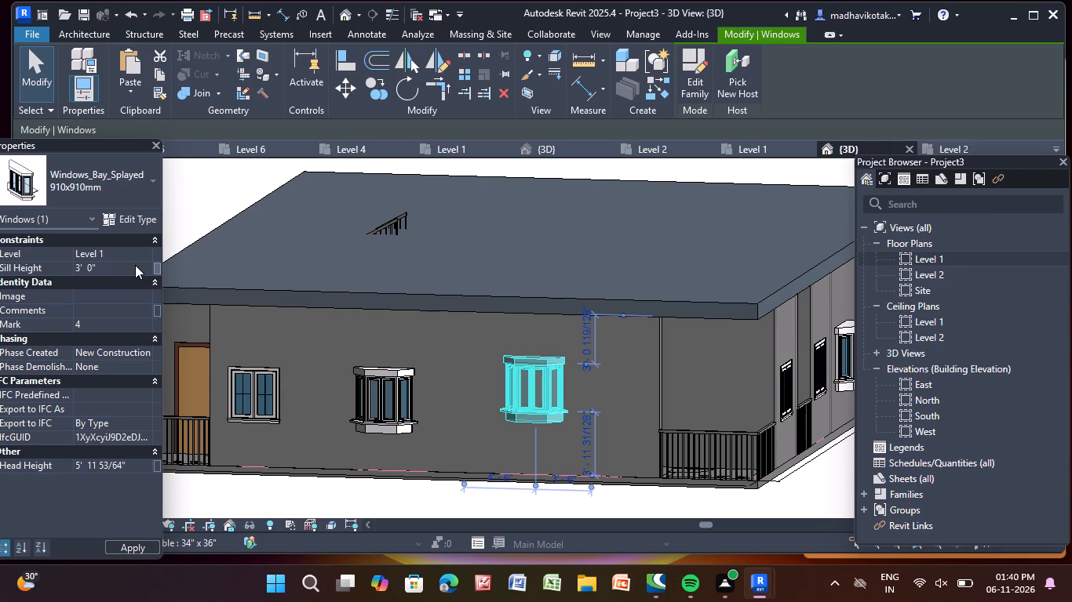
{"action": "scroll", "coordinate": [144, 372], "scroll_direction": "down", "scroll_amount": 1}
{"action": "left_click", "coordinate": [286, 495]}
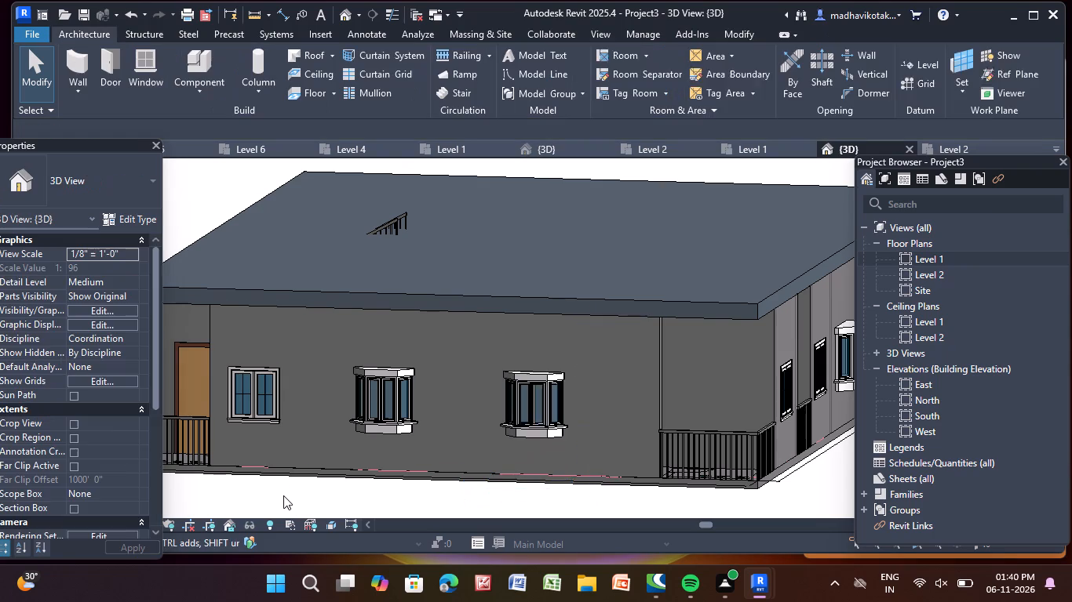
Examine the building's facades from all around to compare the window sill alignment, ending at the facade with the stair opening.
{"action": "scroll", "coordinate": [283, 494], "scroll_direction": "down", "scroll_amount": 5}
{"action": "middle_click_drag", "start_coordinate": [281, 489], "coordinate": [256, 354]}
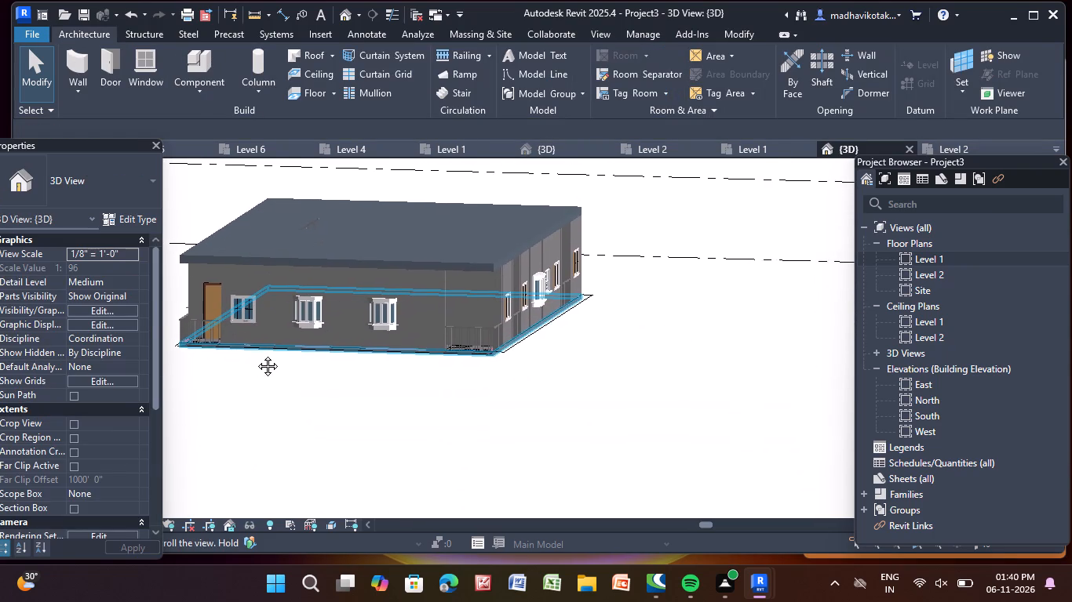
{"action": "middle_click_drag", "start_coordinate": [256, 354], "coordinate": [247, 377]}
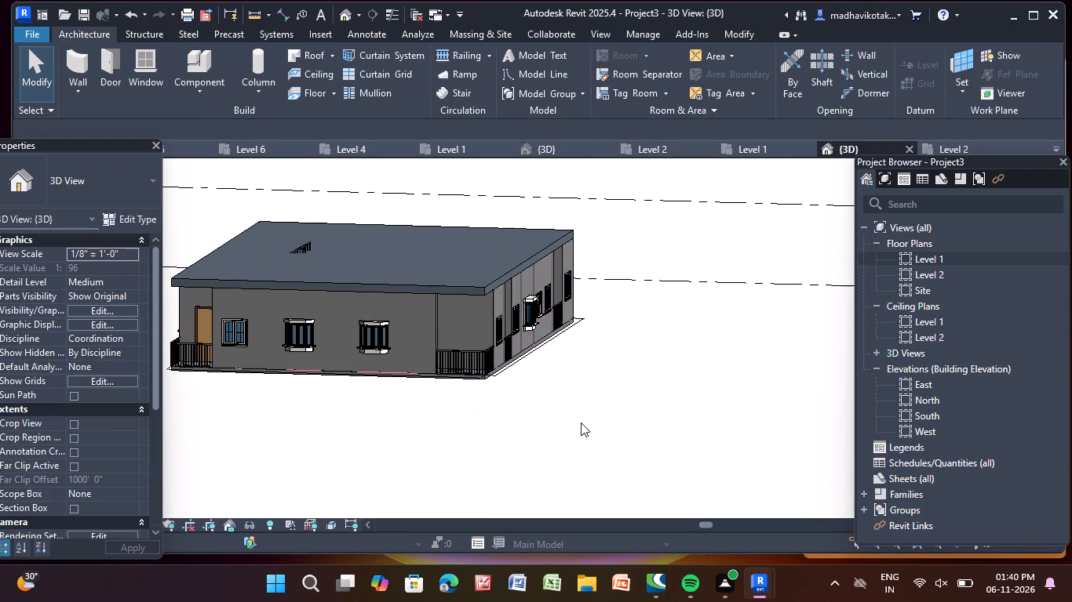
{"action": "middle_click_drag", "start_coordinate": [567, 429], "coordinate": [361, 433], "text": "shift"}
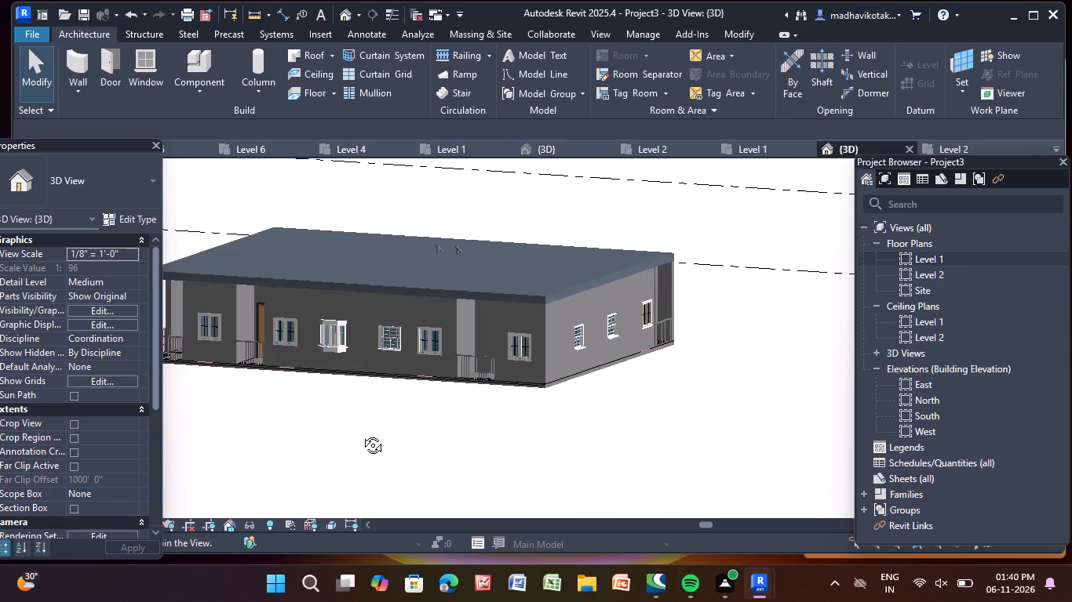
{"action": "middle_click_drag", "start_coordinate": [361, 433], "coordinate": [583, 428], "text": "shift"}
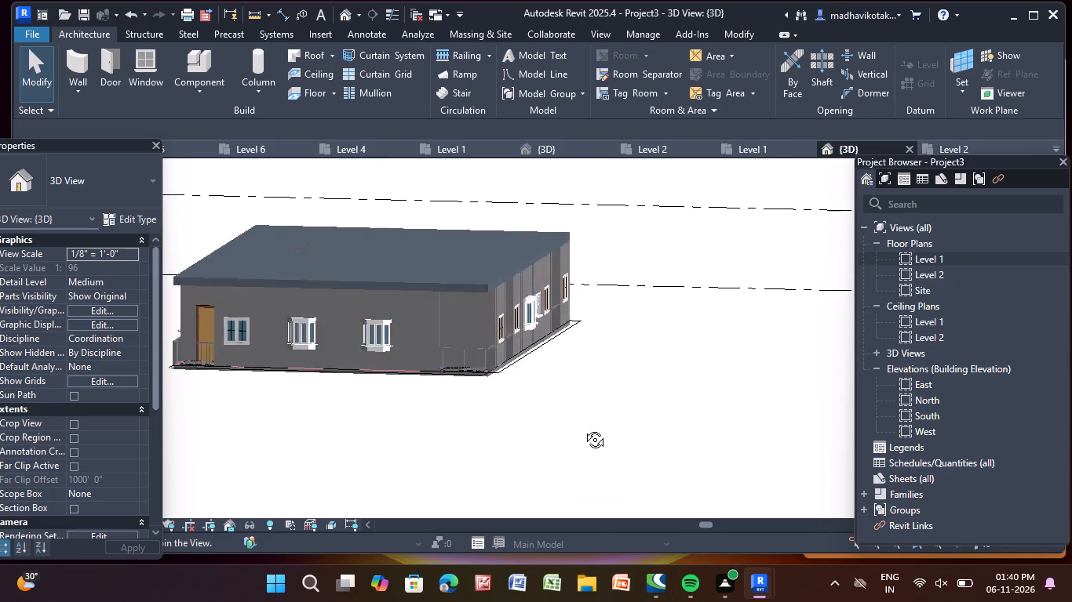
{"action": "middle_click_drag", "start_coordinate": [583, 428], "coordinate": [681, 435], "text": "shift"}
{"action": "middle_click_drag", "start_coordinate": [379, 436], "coordinate": [429, 430], "text": "shift"}
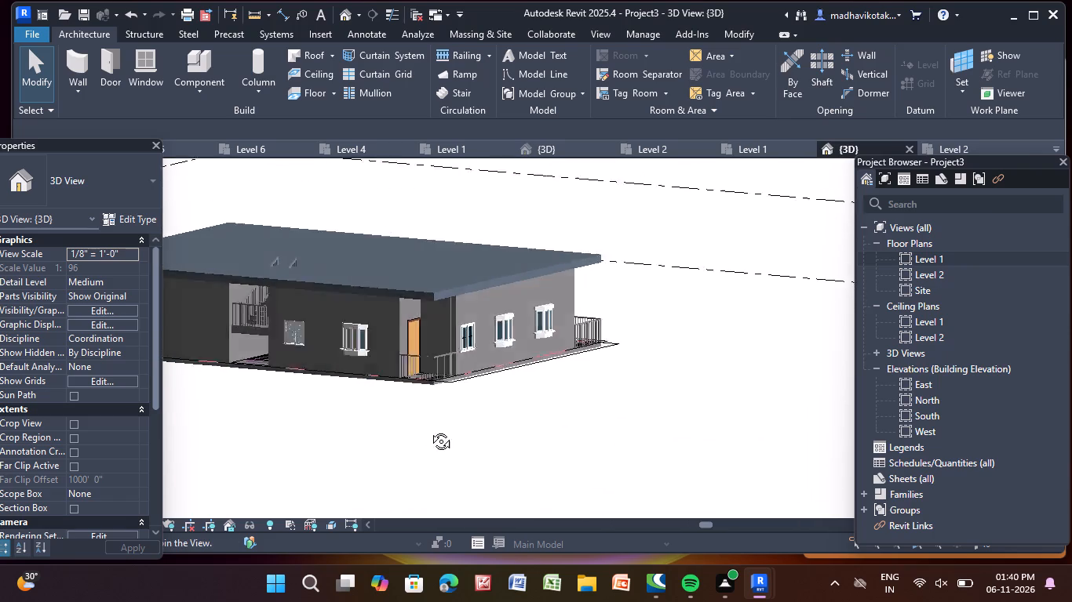
{"action": "middle_click_drag", "start_coordinate": [429, 430], "coordinate": [460, 429], "text": "shift"}
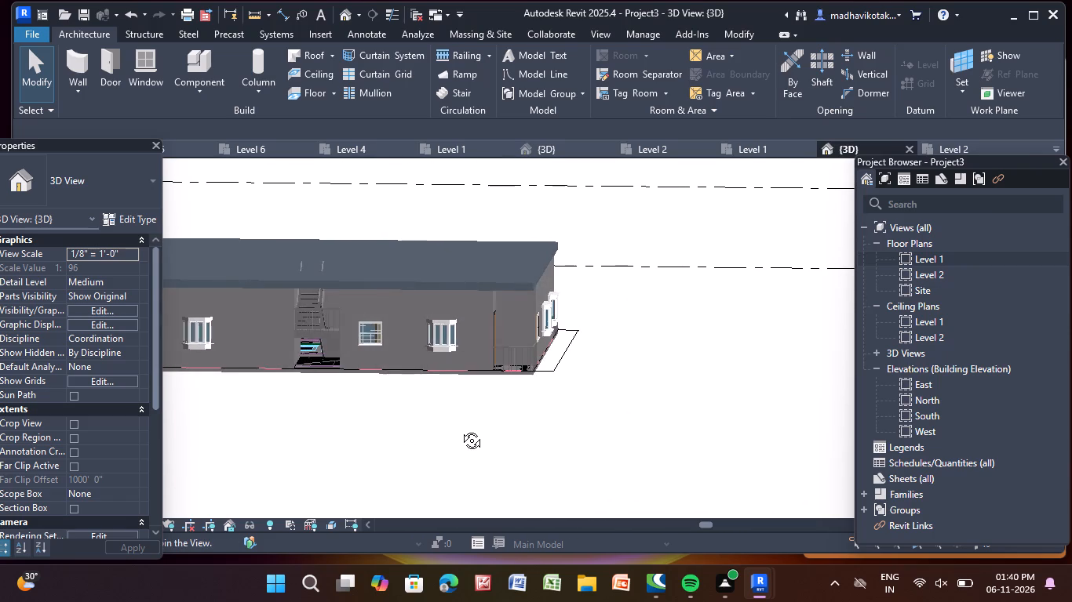
{"action": "middle_click_drag", "start_coordinate": [460, 429], "coordinate": [459, 429], "text": "shift"}
{"action": "scroll", "coordinate": [445, 433], "scroll_direction": "down", "scroll_amount": 4}
{"action": "middle_click_drag", "start_coordinate": [445, 433], "coordinate": [447, 433]}
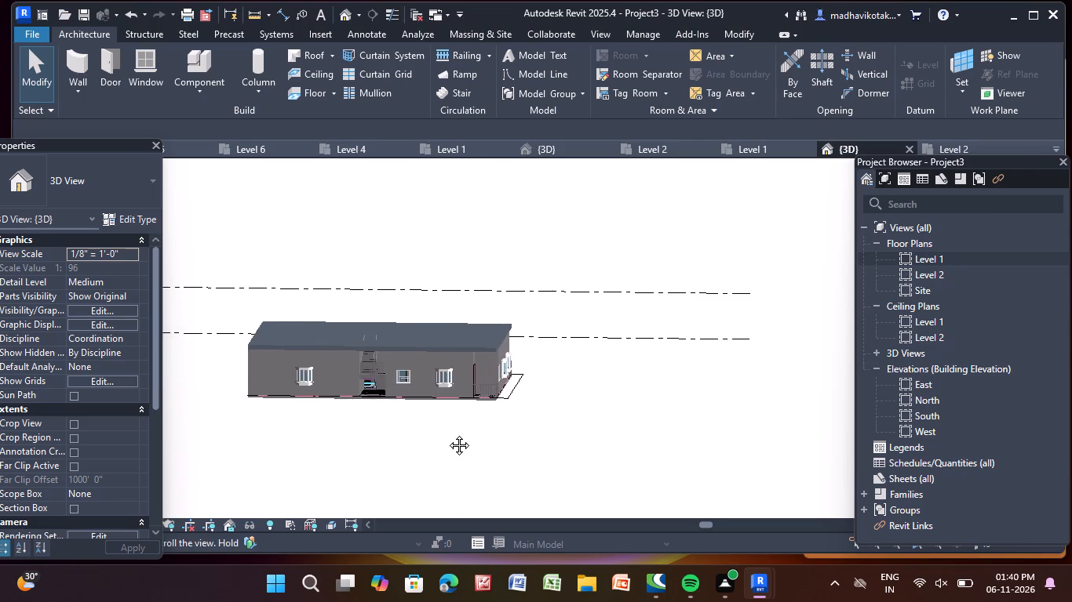
{"action": "middle_click_drag", "start_coordinate": [447, 433], "coordinate": [473, 418]}
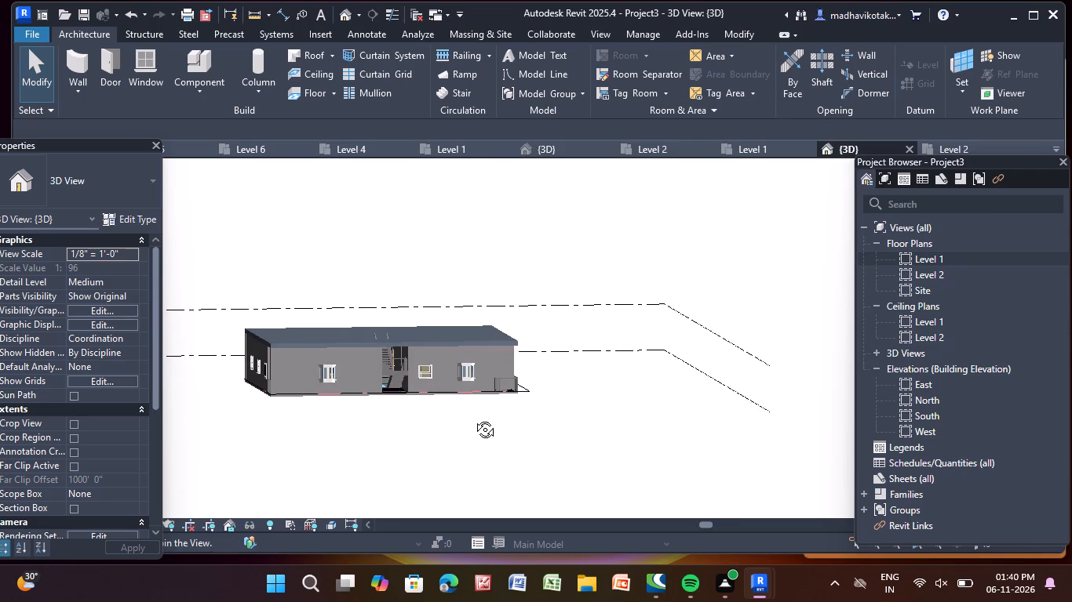
{"action": "middle_click_drag", "start_coordinate": [473, 418], "coordinate": [479, 415]}
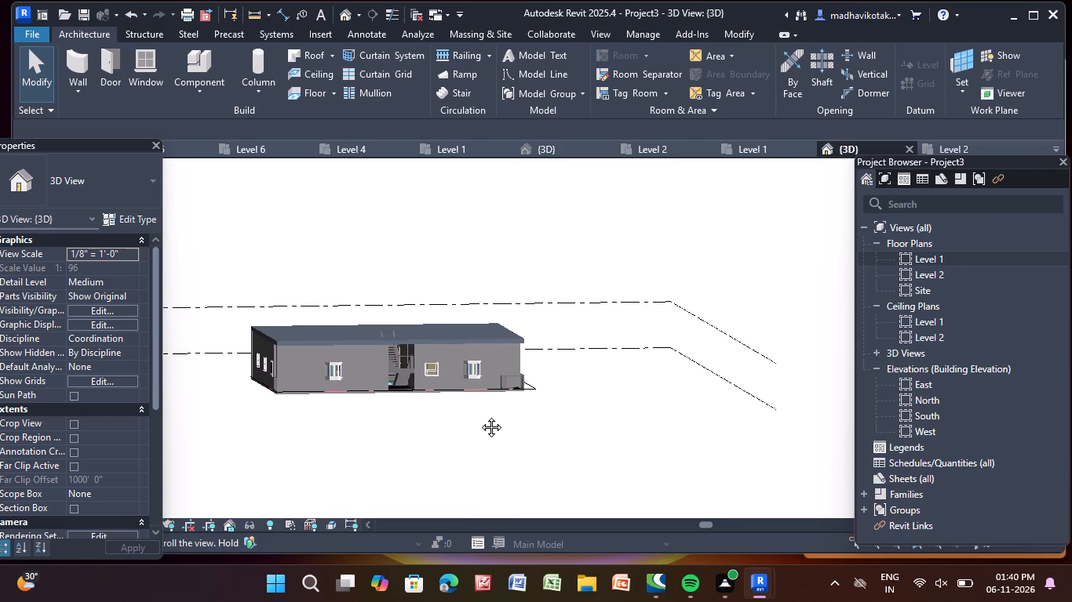
{"action": "middle_click_drag", "start_coordinate": [479, 415], "coordinate": [594, 390]}
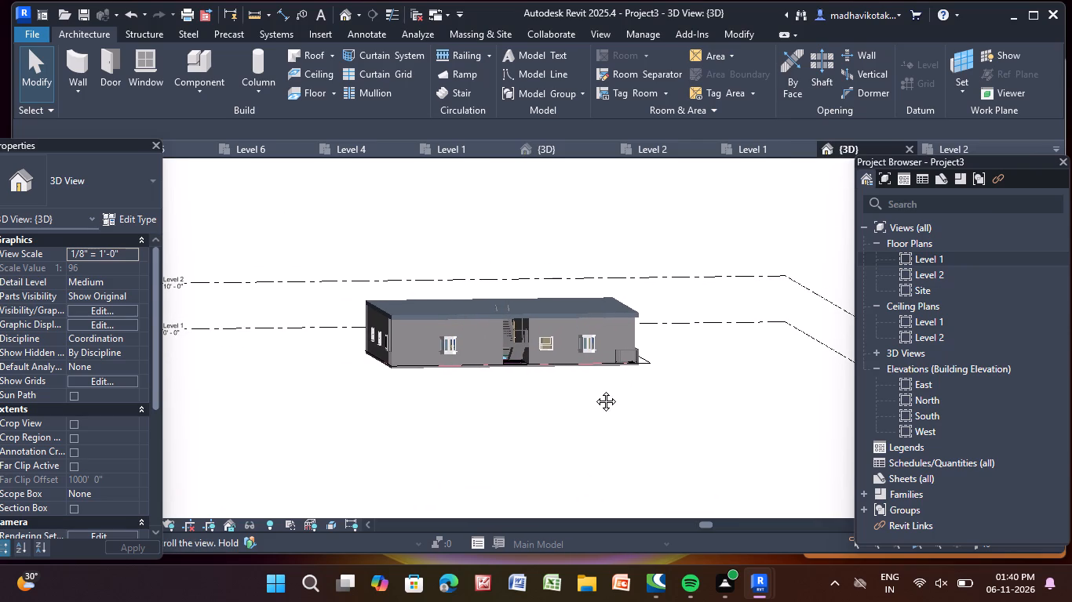
{"action": "middle_click_drag", "start_coordinate": [594, 390], "coordinate": [592, 391]}
{"action": "scroll", "coordinate": [592, 391], "scroll_direction": "up", "scroll_amount": 2}
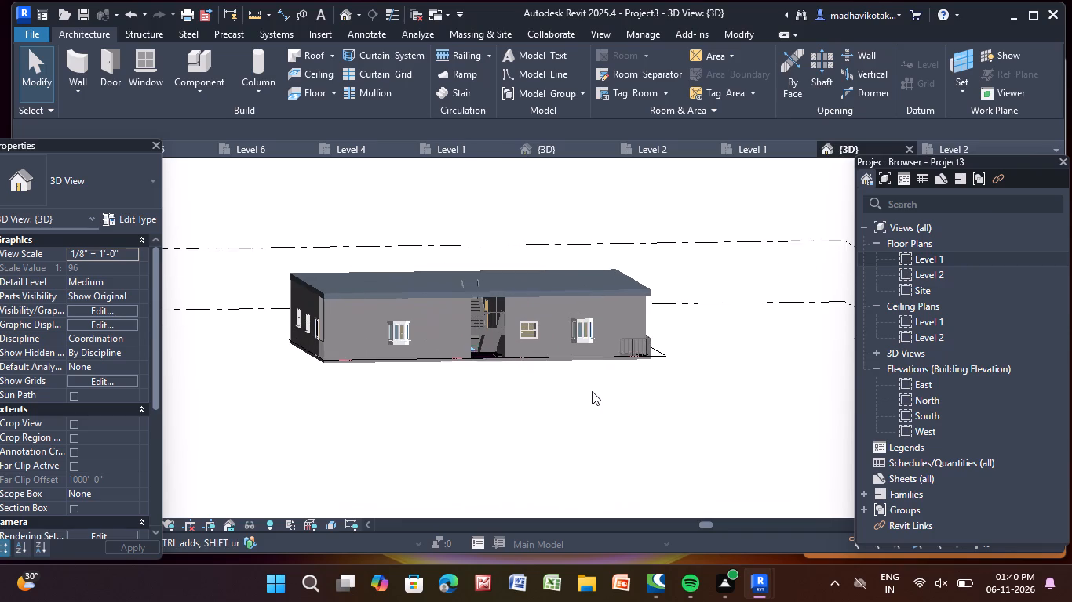
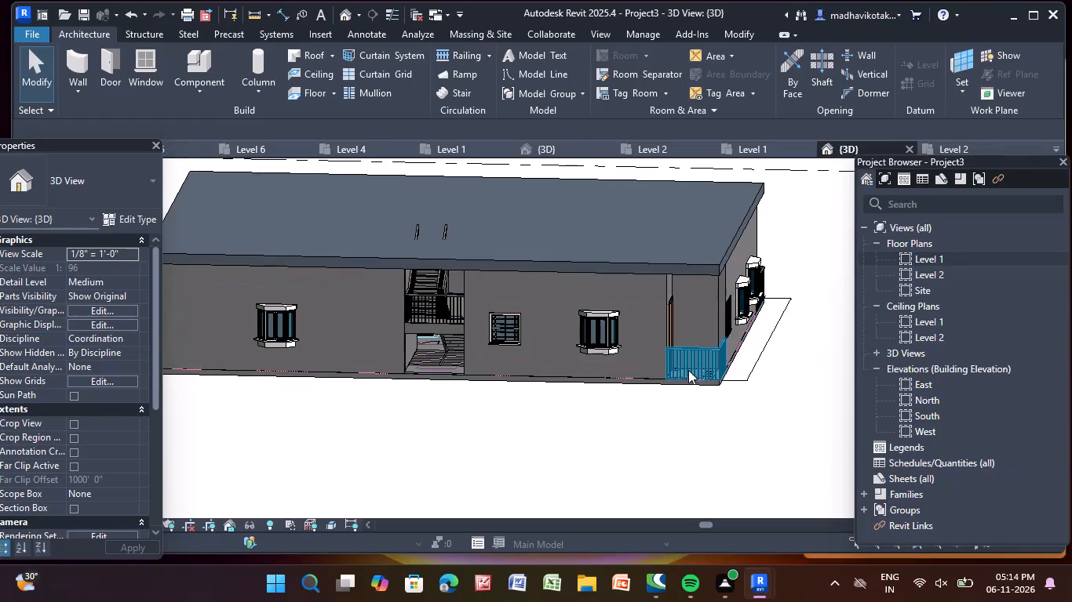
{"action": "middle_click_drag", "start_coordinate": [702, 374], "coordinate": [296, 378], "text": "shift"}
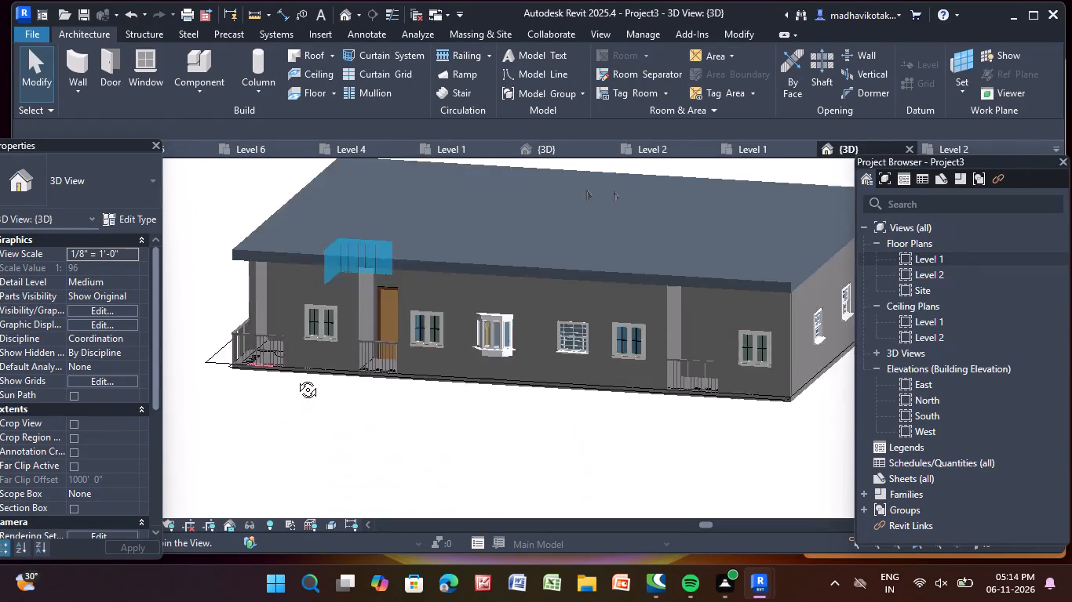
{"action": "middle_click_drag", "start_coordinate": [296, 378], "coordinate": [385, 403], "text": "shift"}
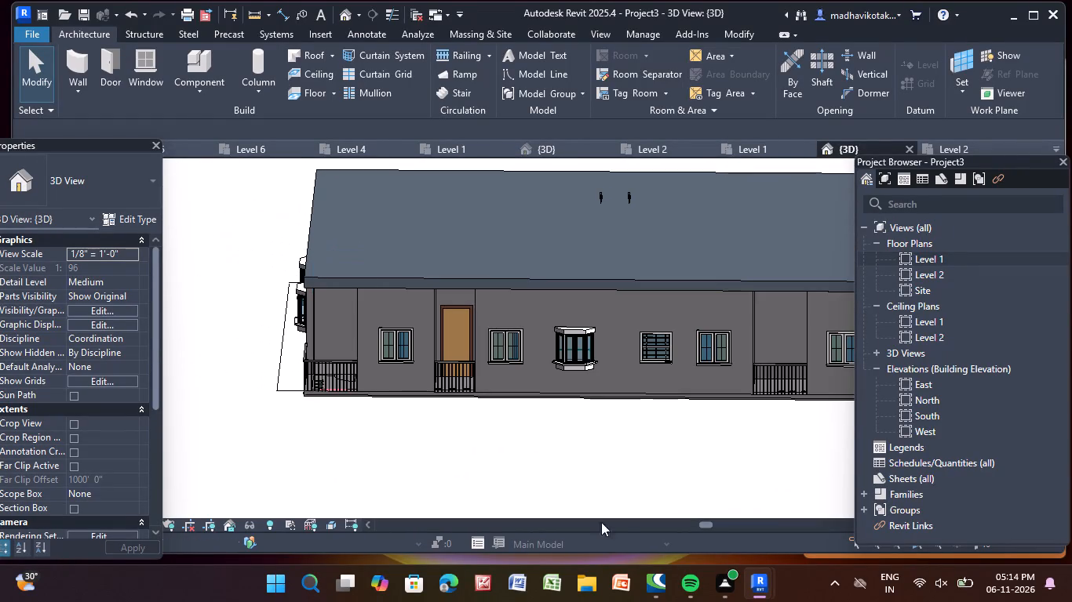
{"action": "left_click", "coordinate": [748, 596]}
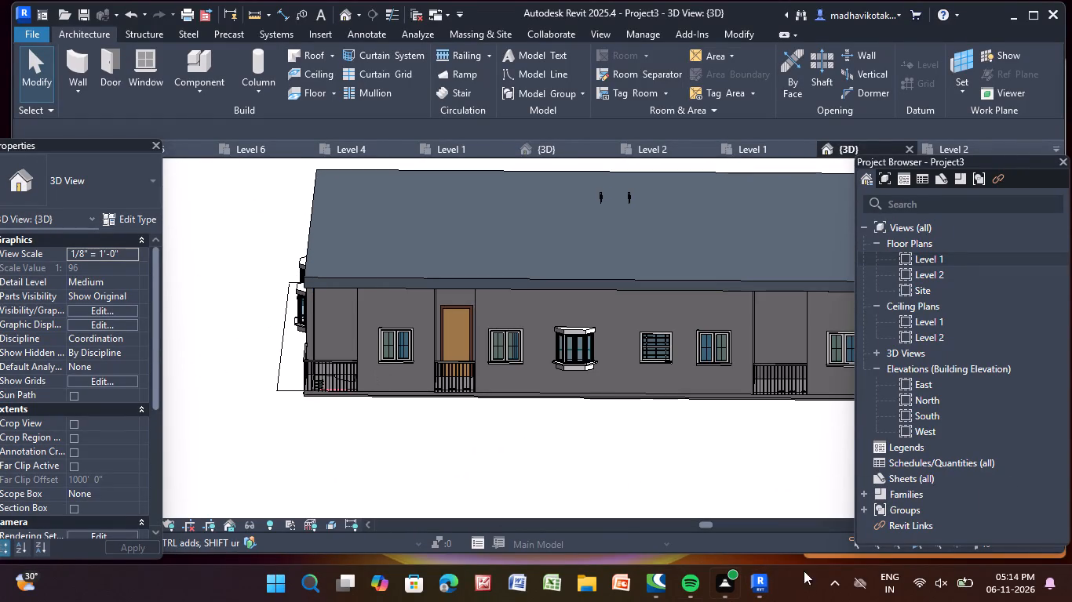
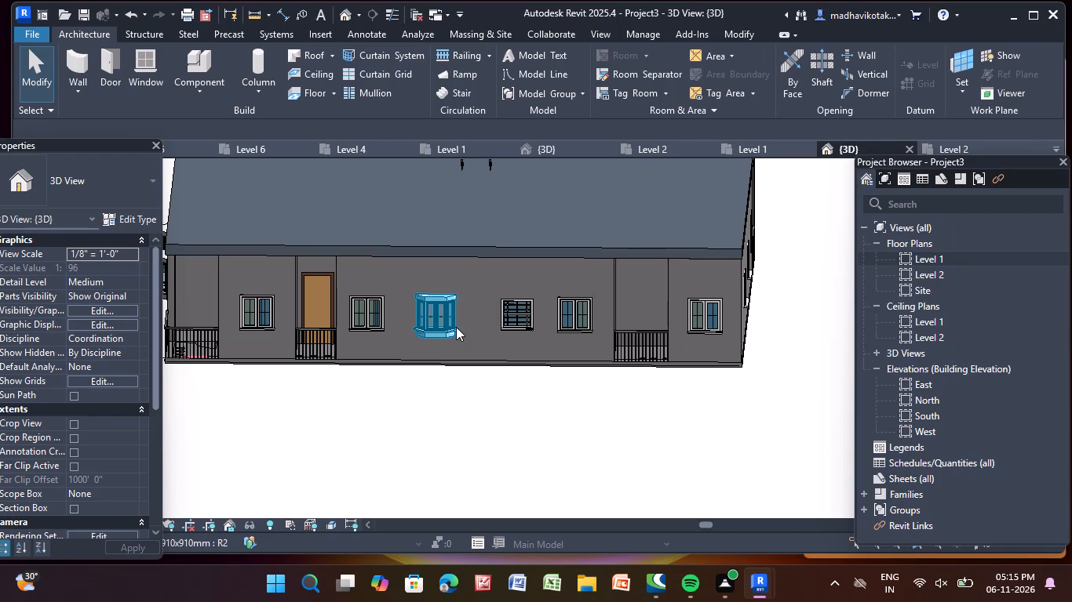
Open the North elevation view without saving the project.
{"action": "double_click", "coordinate": [908, 395]}
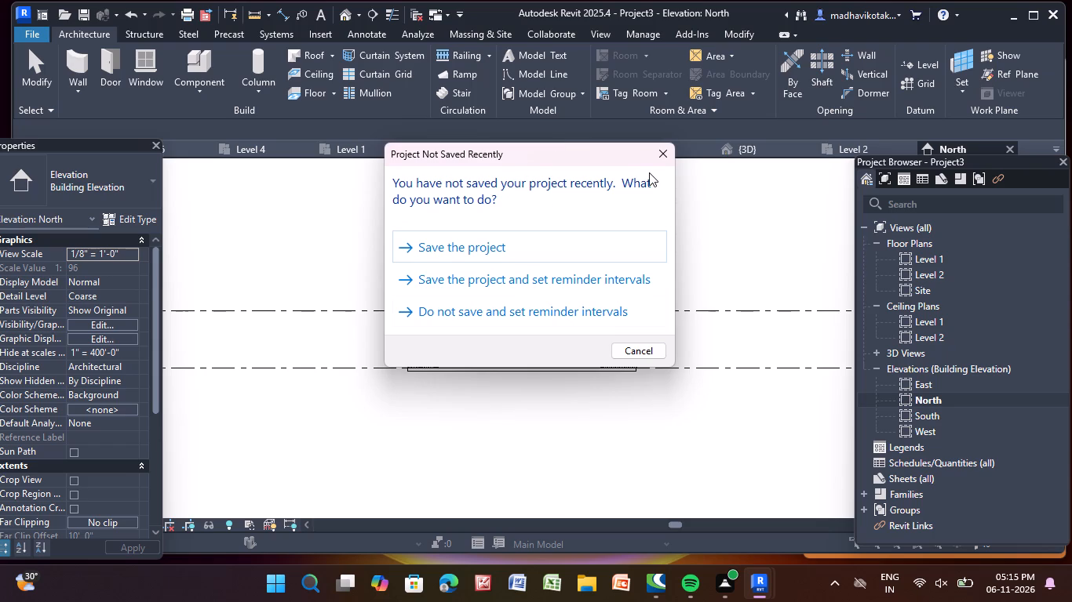
{"action": "left_click", "coordinate": [669, 154]}
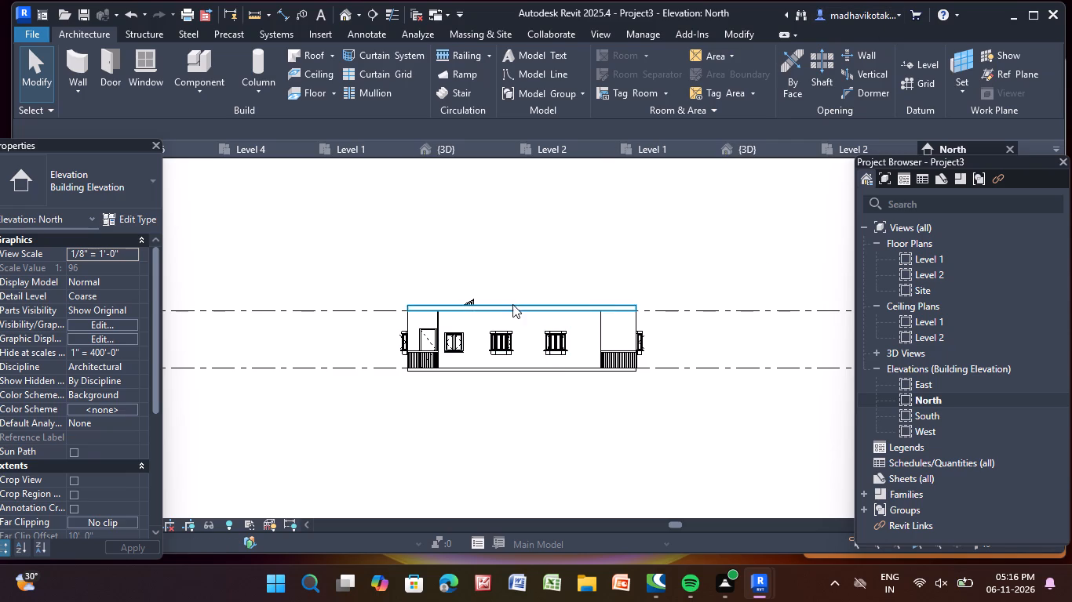
Add three levels above Level 2, each offset 10'-0" from the level line below it.
{"action": "left_click", "coordinate": [907, 63]}
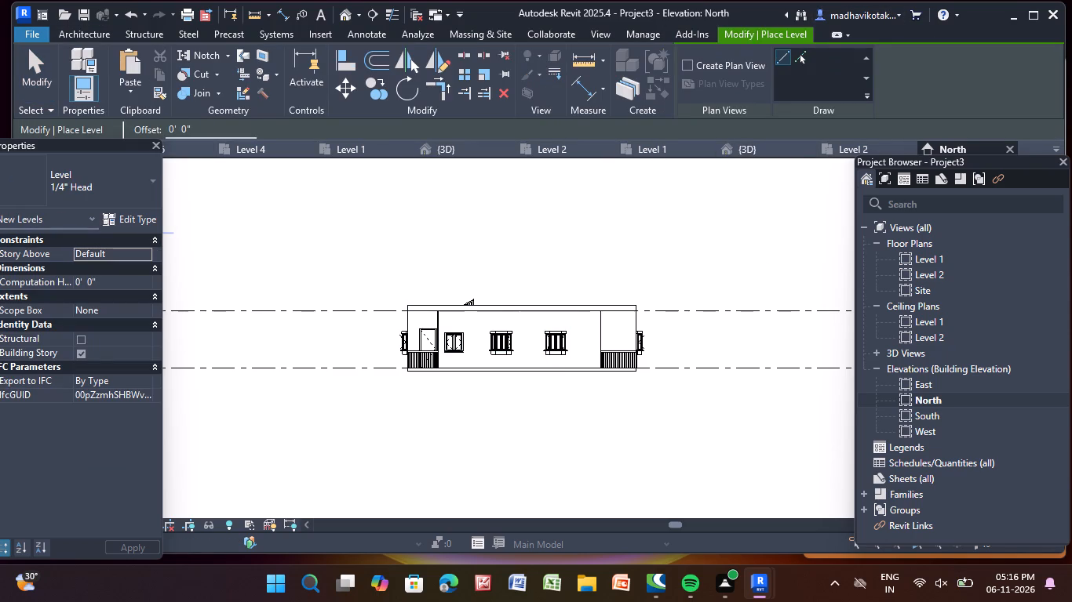
{"action": "left_click", "coordinate": [199, 127]}
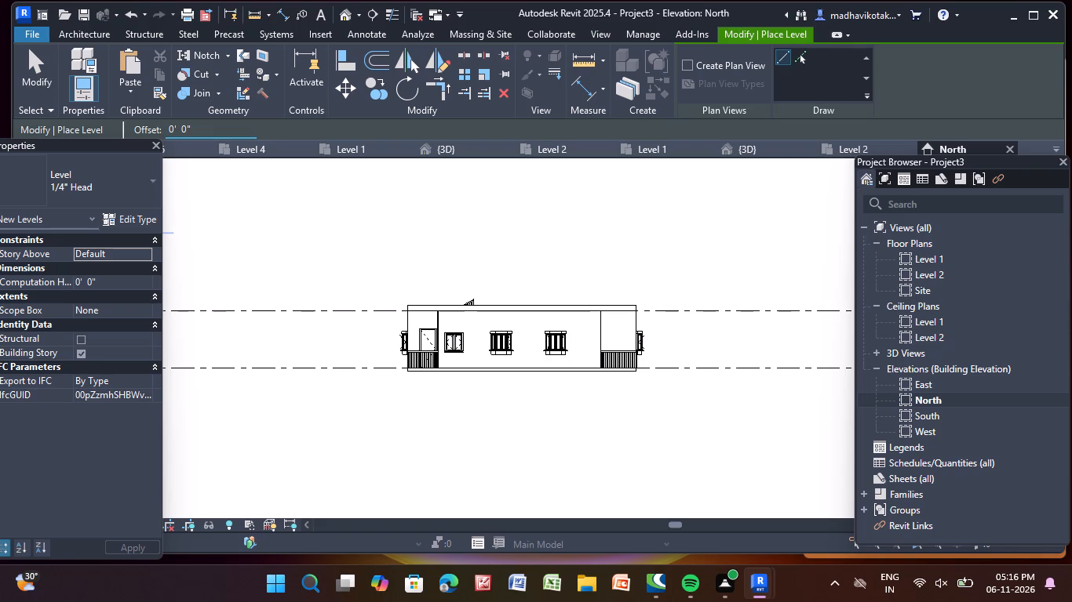
{"action": "key", "text": "BackSpace"}
{"action": "key", "text": "BackSpace"}
{"action": "key", "text": "BackSpace"}
{"action": "key", "text": "BackSpace"}
{"action": "key", "text": "BackSpace"}
{"action": "key", "text": "BackSpace"}
{"action": "key", "text": "BackSpace"}
{"action": "key", "text": "BackSpace"}
{"action": "key", "text": "BackSpace"}
{"action": "key", "text": "BackSpace"}
{"action": "key", "text": "BackSpace"}
{"action": "key", "text": "BackSpace"}
{"action": "key", "text": "BackSpace"}
{"action": "key", "text": "BackSpace"}
{"action": "key", "text": "BackSpace"}
{"action": "key", "text": "BackSpace"}
{"action": "key", "text": "BackSpace"}
{"action": "type", "text": "10"}
{"action": "key", "text": "apostrophe"}
{"action": "key", "text": "Return"}
{"action": "left_click", "coordinate": [795, 50]}
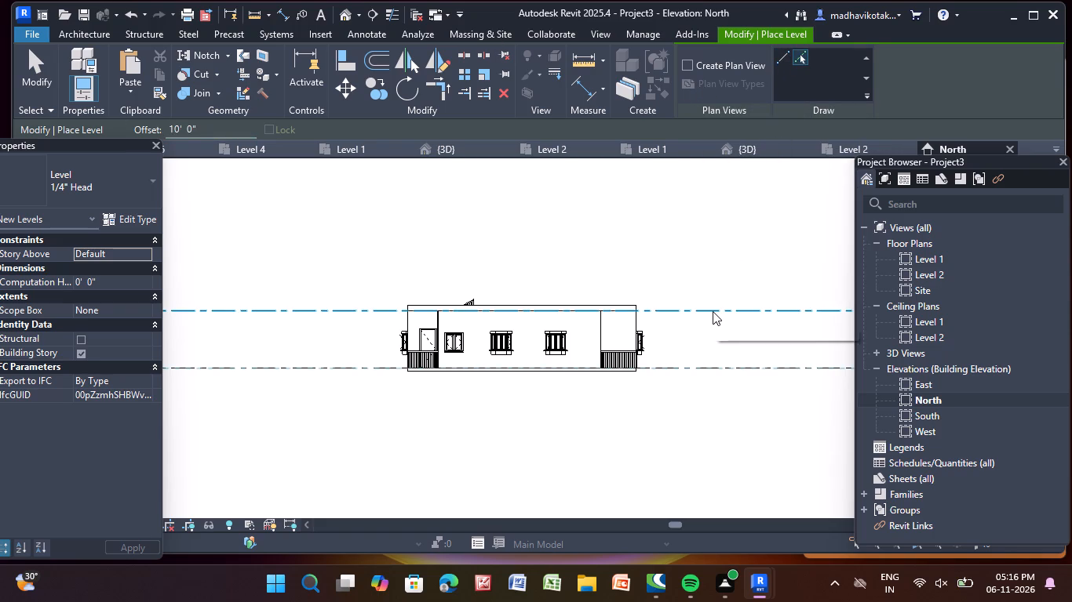
{"action": "left_click", "coordinate": [713, 310]}
{"action": "left_click", "coordinate": [713, 249]}
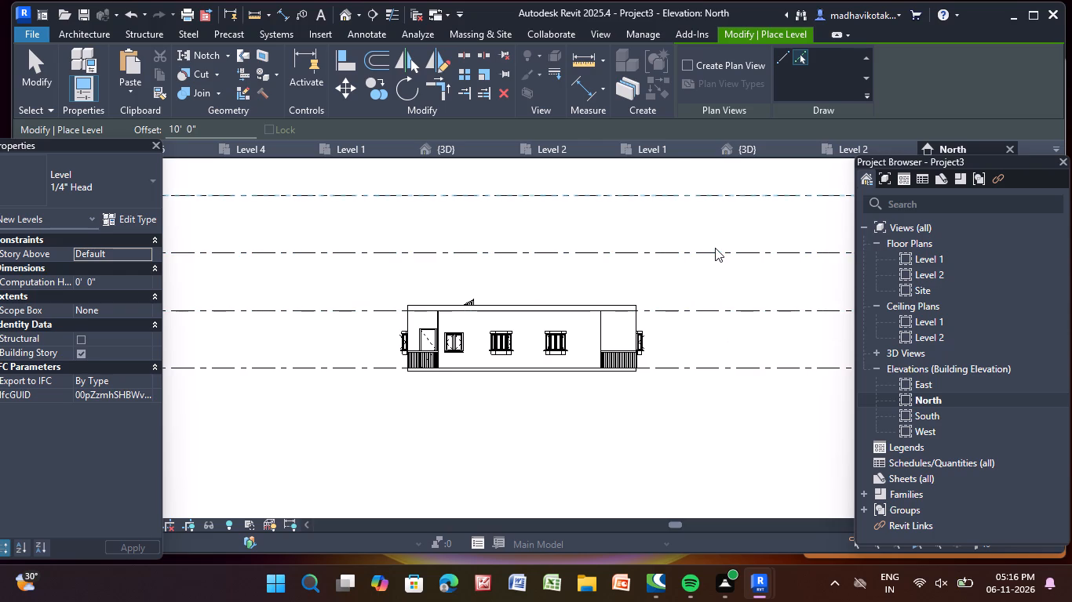
{"action": "middle_click_drag", "start_coordinate": [714, 250], "coordinate": [644, 359]}
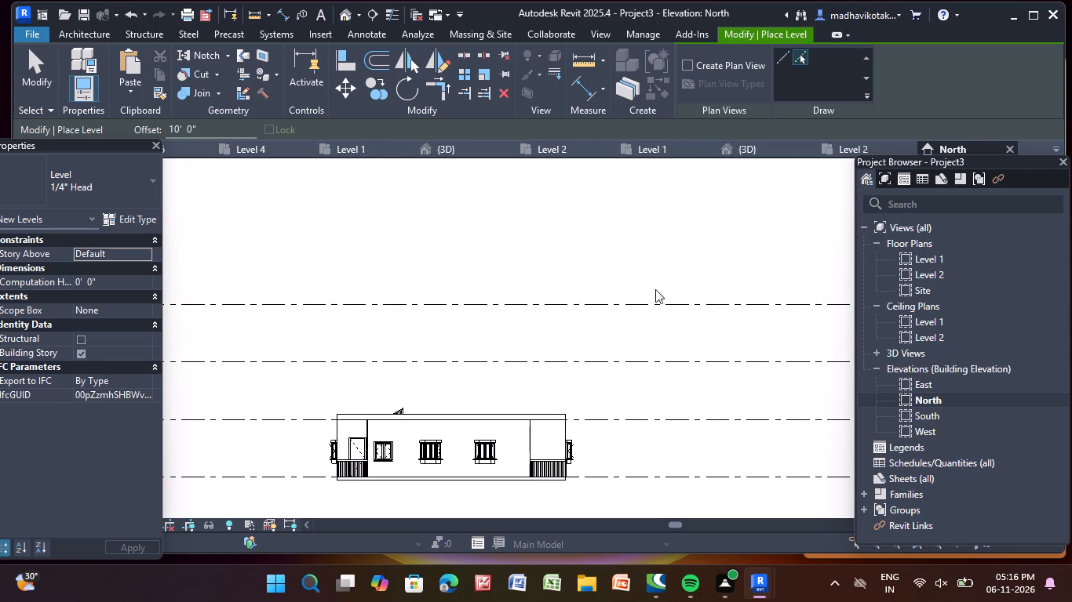
{"action": "left_click", "coordinate": [651, 299]}
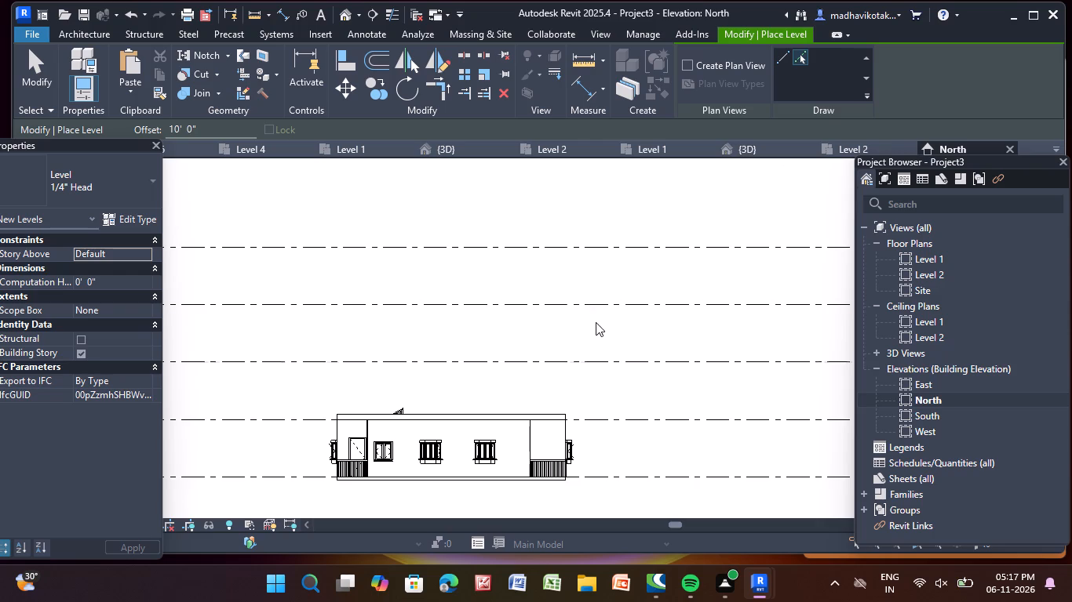
{"action": "scroll", "coordinate": [563, 398], "scroll_direction": "down", "scroll_amount": 2}
{"action": "middle_click_drag", "start_coordinate": [564, 385], "coordinate": [559, 328]}
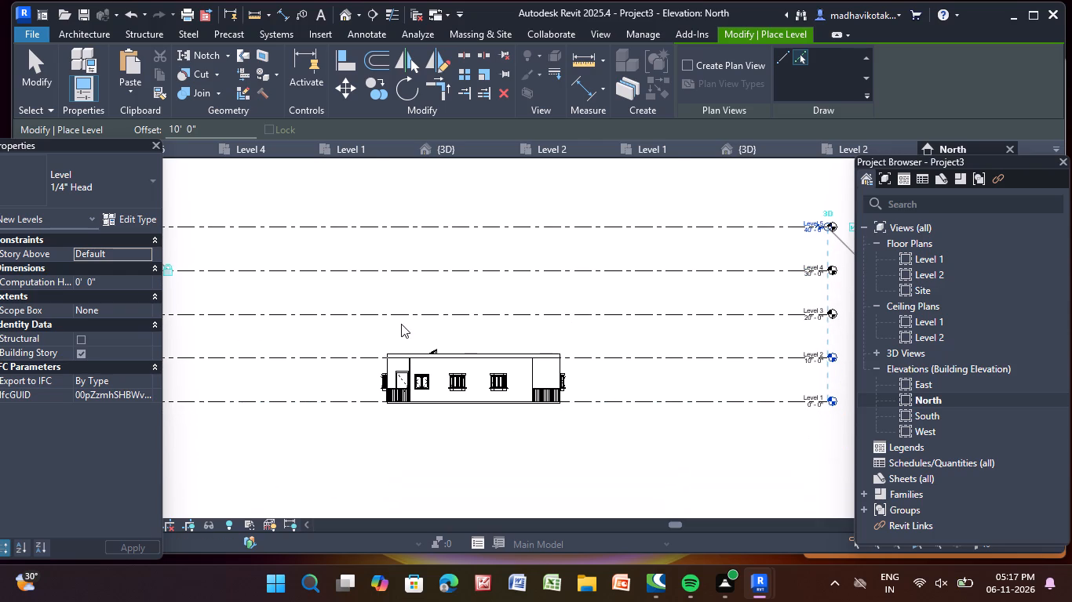
{"action": "scroll", "coordinate": [388, 350], "scroll_direction": "up", "scroll_amount": 3}
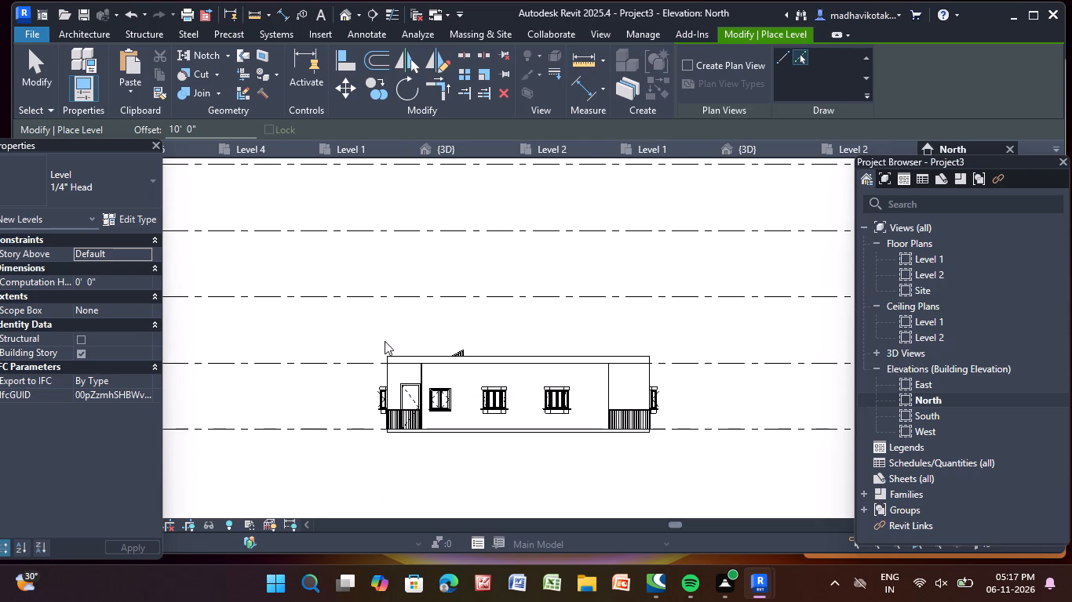
{"action": "scroll", "coordinate": [388, 340], "scroll_direction": "up", "scroll_amount": 1}
{"action": "middle_click_drag", "start_coordinate": [388, 338], "coordinate": [341, 284]}
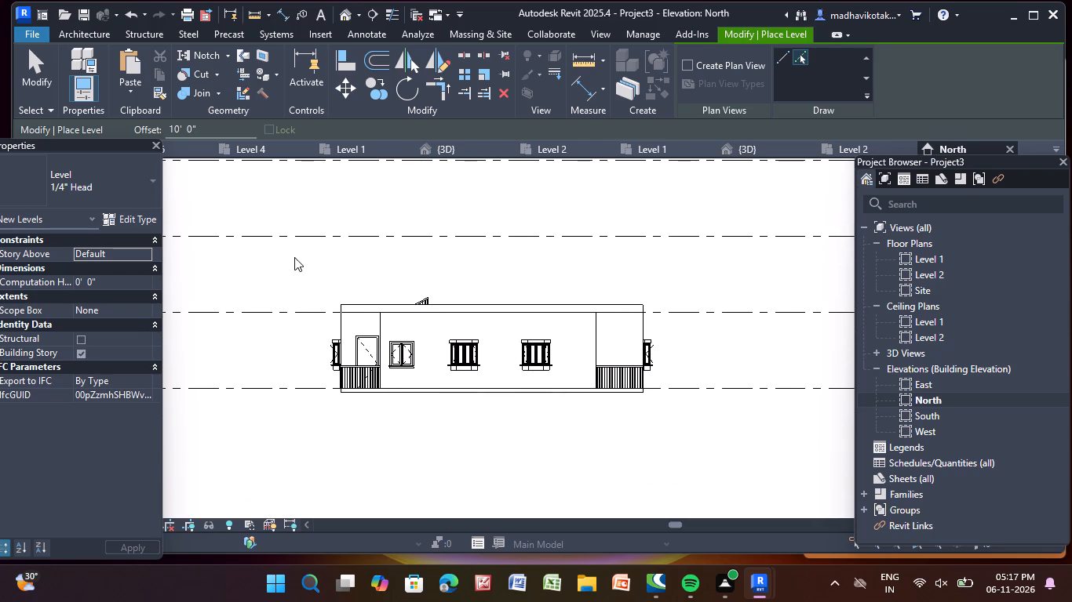
{"action": "left_click_drag", "start_coordinate": [294, 257], "coordinate": [498, 267]}
{"action": "left_click_drag", "start_coordinate": [315, 252], "coordinate": [498, 284]}
{"action": "left_click", "coordinate": [413, 280]}
{"action": "key", "text": "Escape"}
{"action": "left_click_drag", "start_coordinate": [280, 283], "coordinate": [563, 284]}
{"action": "key", "text": "Escape"}
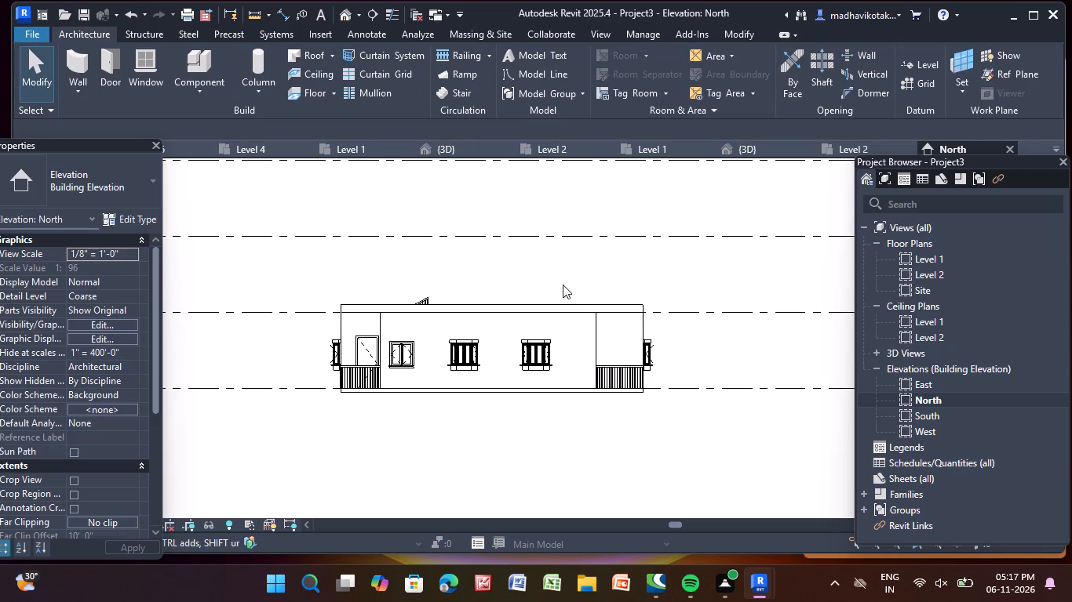
Copy the entire Level 1 storey and paste it aligned to Levels 2, 3 and 4.
{"action": "left_click_drag", "start_coordinate": [317, 267], "coordinate": [632, 402]}
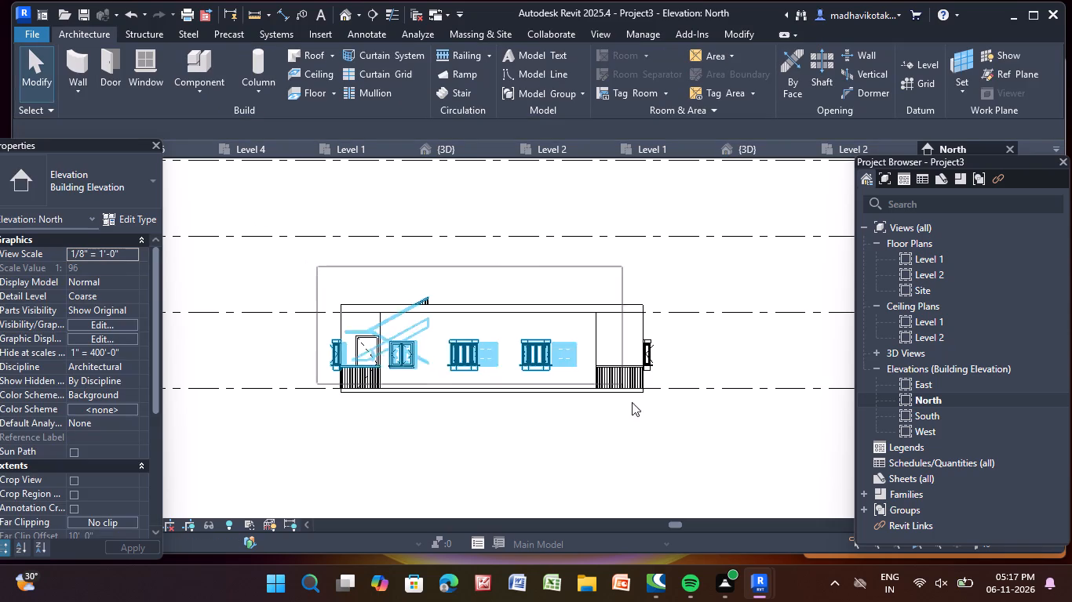
{"action": "left_click_drag", "start_coordinate": [632, 402], "coordinate": [680, 469]}
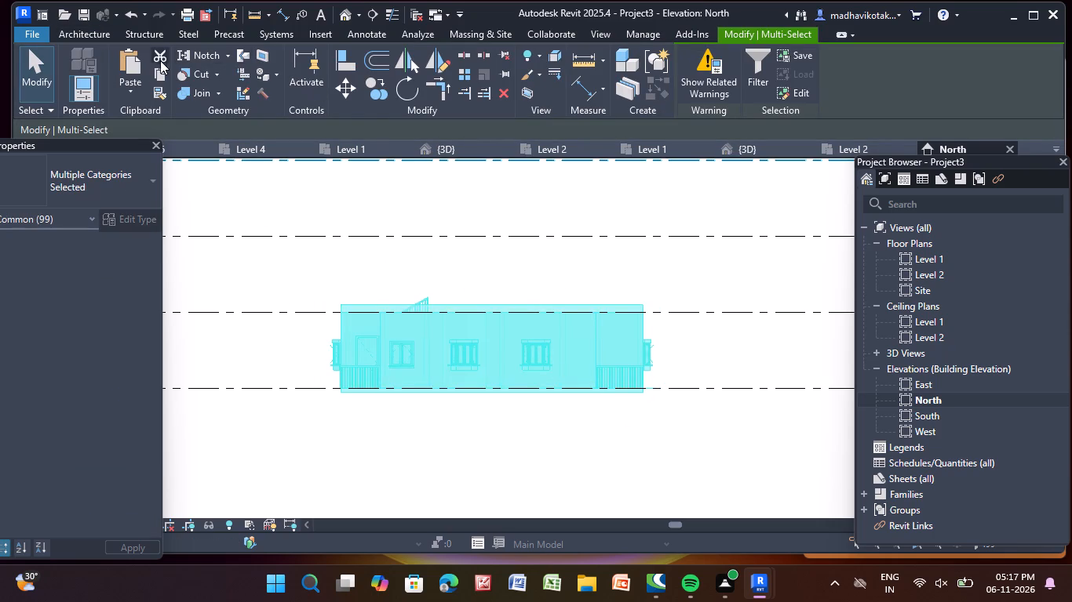
{"action": "left_click", "coordinate": [156, 74]}
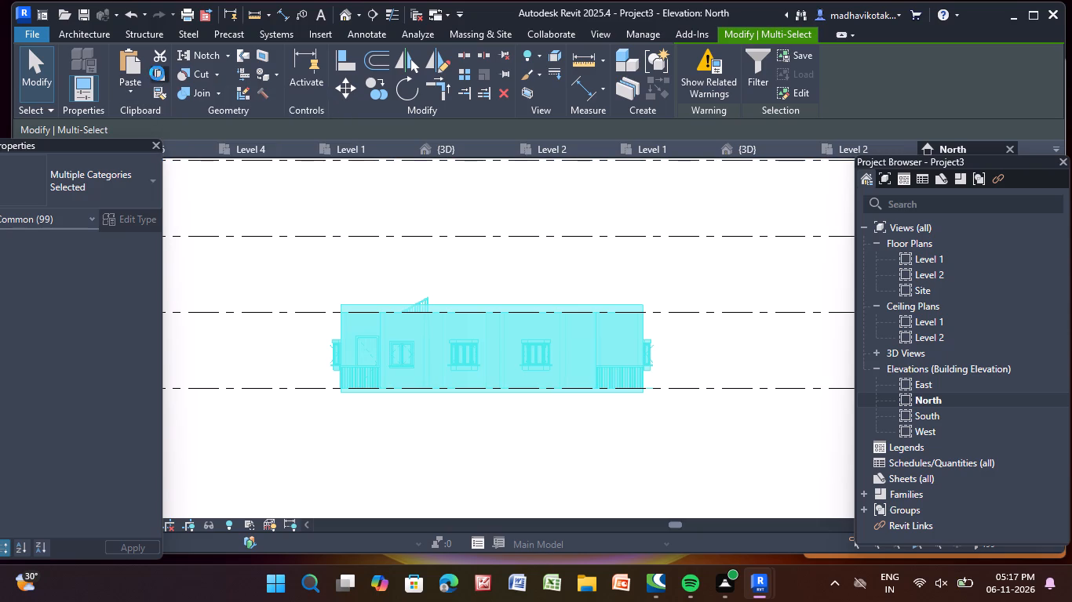
{"action": "left_click", "coordinate": [136, 87]}
{"action": "left_click", "coordinate": [225, 152]}
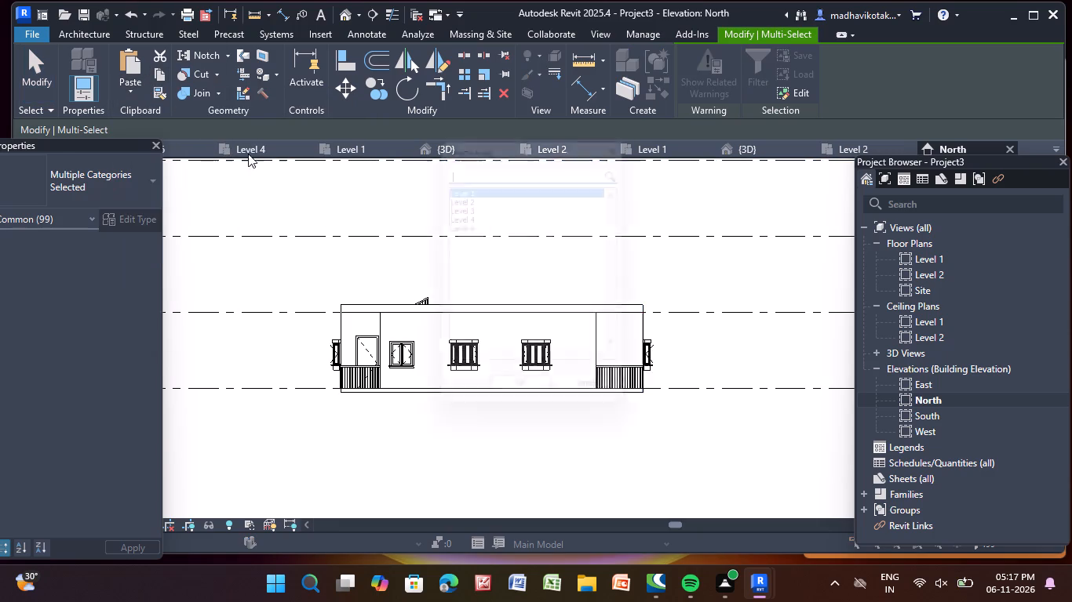
{"action": "left_click_drag", "start_coordinate": [461, 190], "coordinate": [456, 209]}
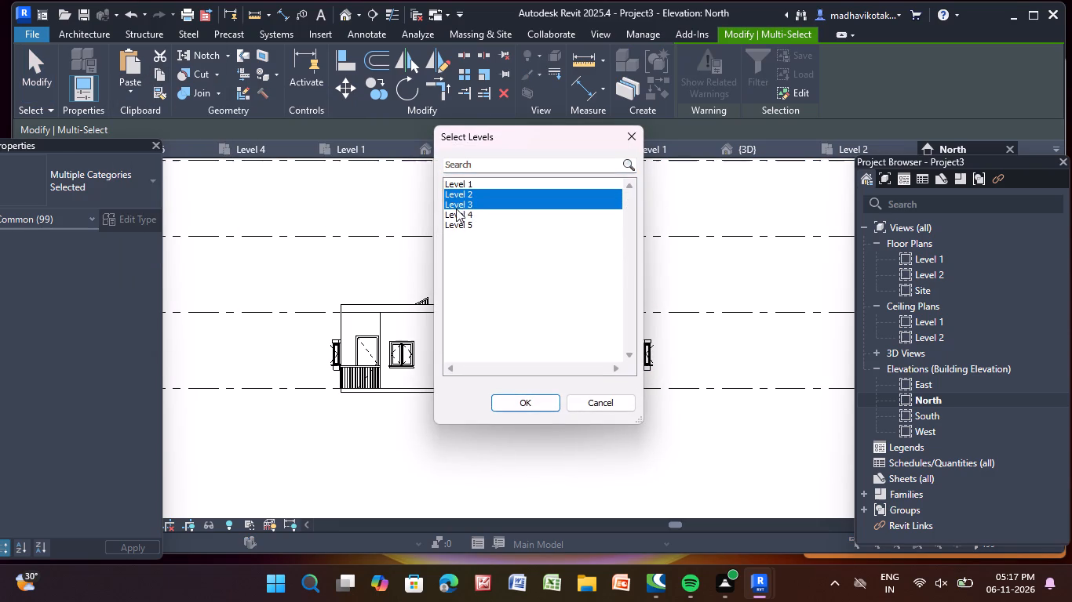
{"action": "left_click_drag", "start_coordinate": [456, 209], "coordinate": [454, 212]}
{"action": "left_click", "coordinate": [514, 406]}
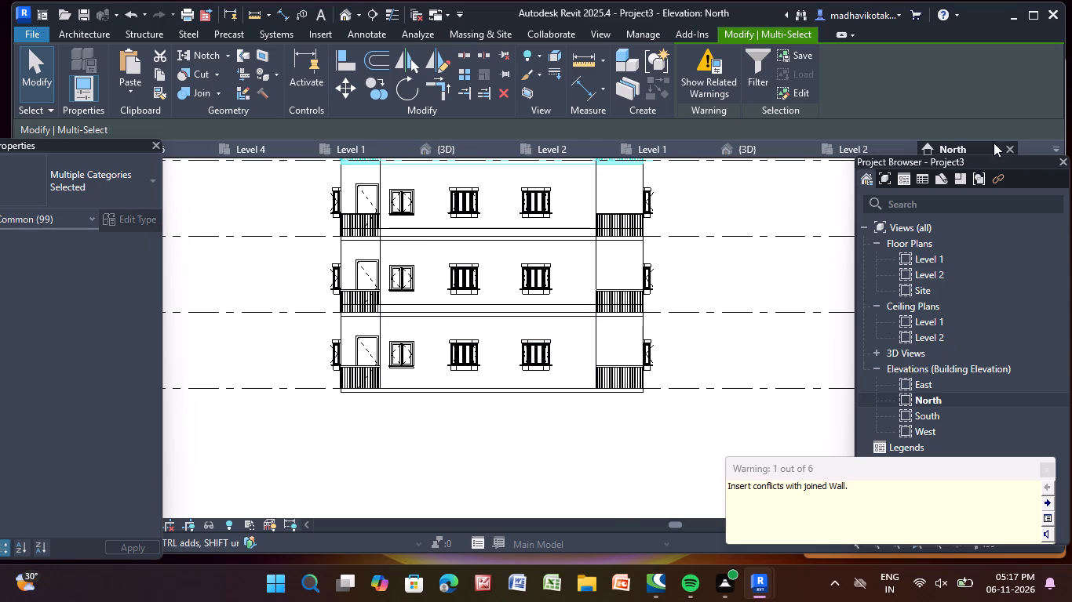
{"action": "middle_click_drag", "start_coordinate": [706, 426], "coordinate": [678, 435], "text": "shift"}
{"action": "scroll", "coordinate": [678, 435], "scroll_direction": "down", "scroll_amount": 5}
{"action": "middle_click_drag", "start_coordinate": [684, 436], "coordinate": [681, 437], "text": "shift"}
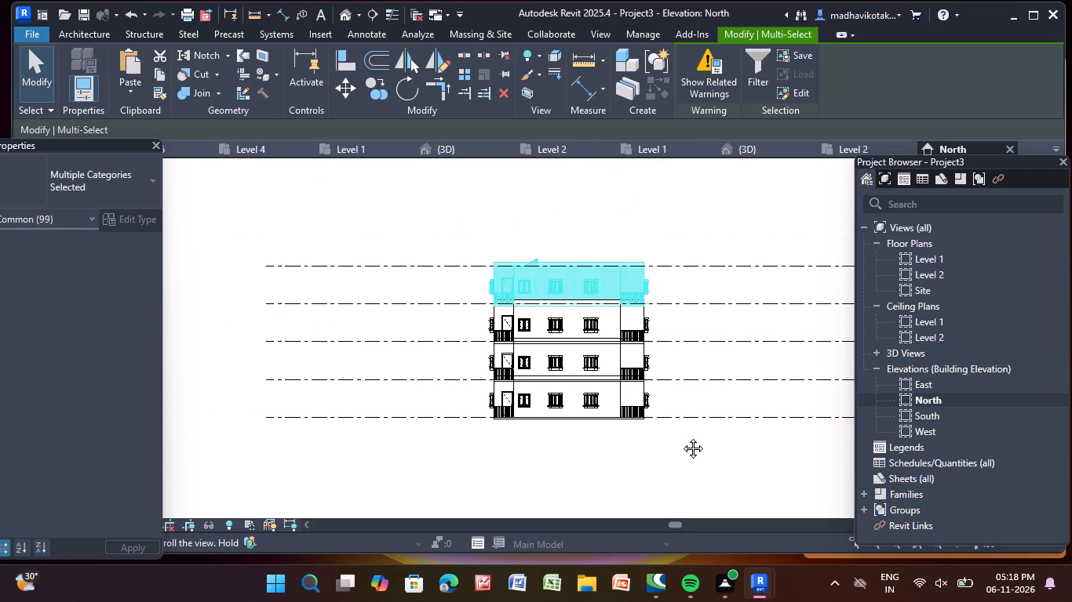
{"action": "middle_click_drag", "start_coordinate": [681, 437], "coordinate": [673, 439], "text": "shift"}
{"action": "key", "text": "Escape"}
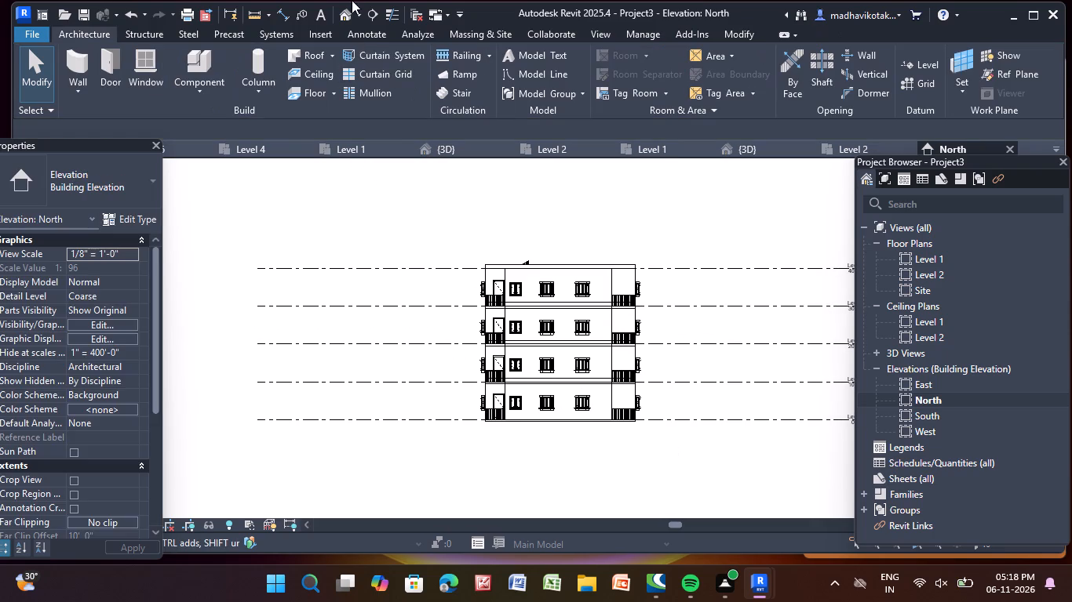
Examine the stacked storeys, balconies and windows from several sides in the 3D view.
{"action": "left_click", "coordinate": [348, 12]}
{"action": "scroll", "coordinate": [583, 264], "scroll_direction": "down", "scroll_amount": 5}
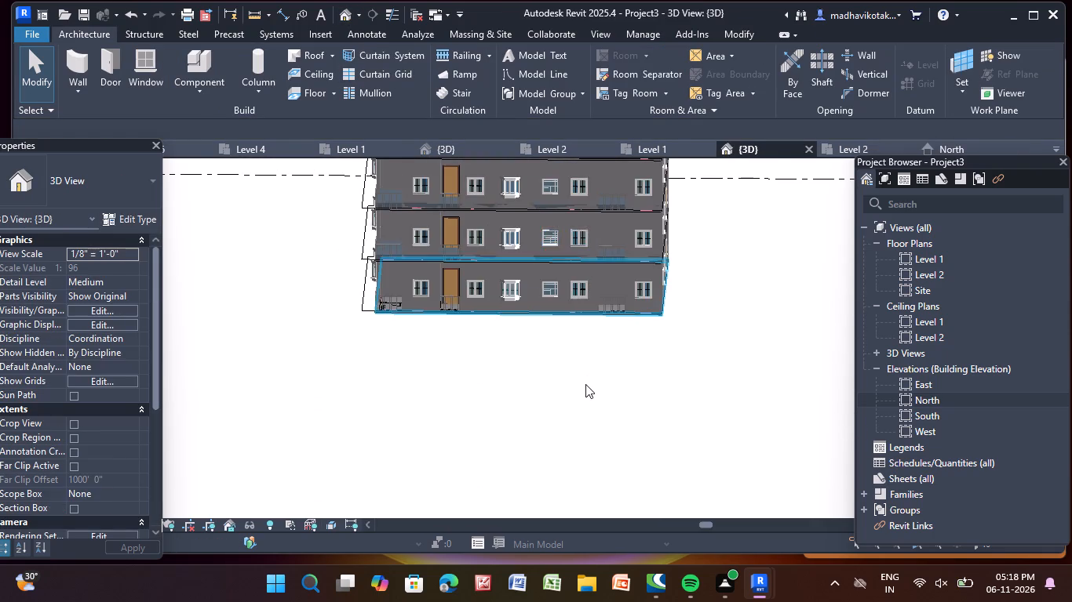
{"action": "scroll", "coordinate": [585, 374], "scroll_direction": "down", "scroll_amount": 2}
{"action": "middle_click_drag", "start_coordinate": [585, 374], "coordinate": [610, 369]}
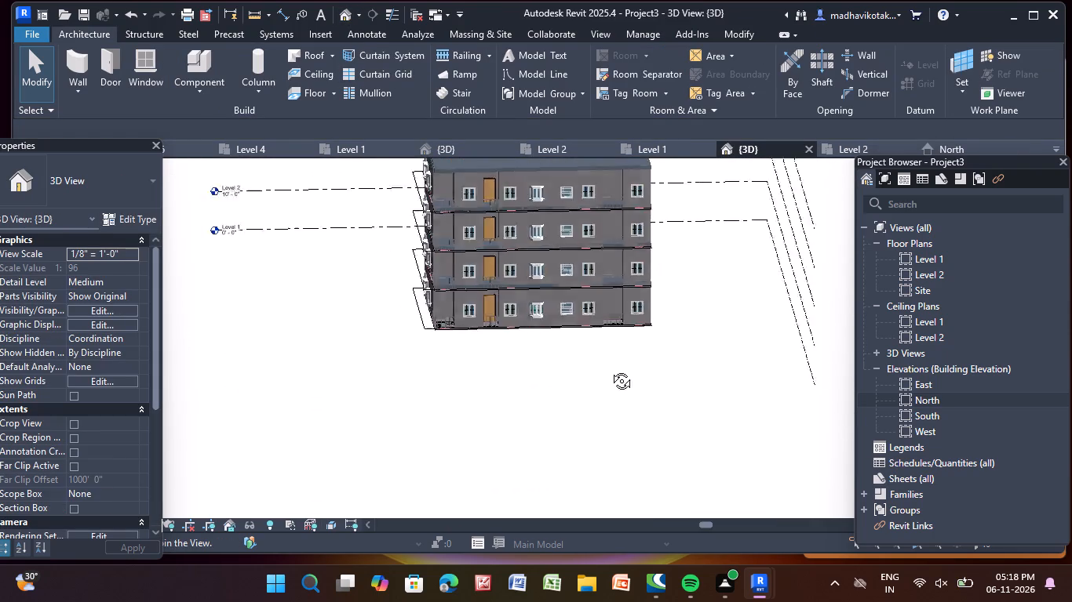
{"action": "middle_click_drag", "start_coordinate": [610, 369], "coordinate": [771, 346]}
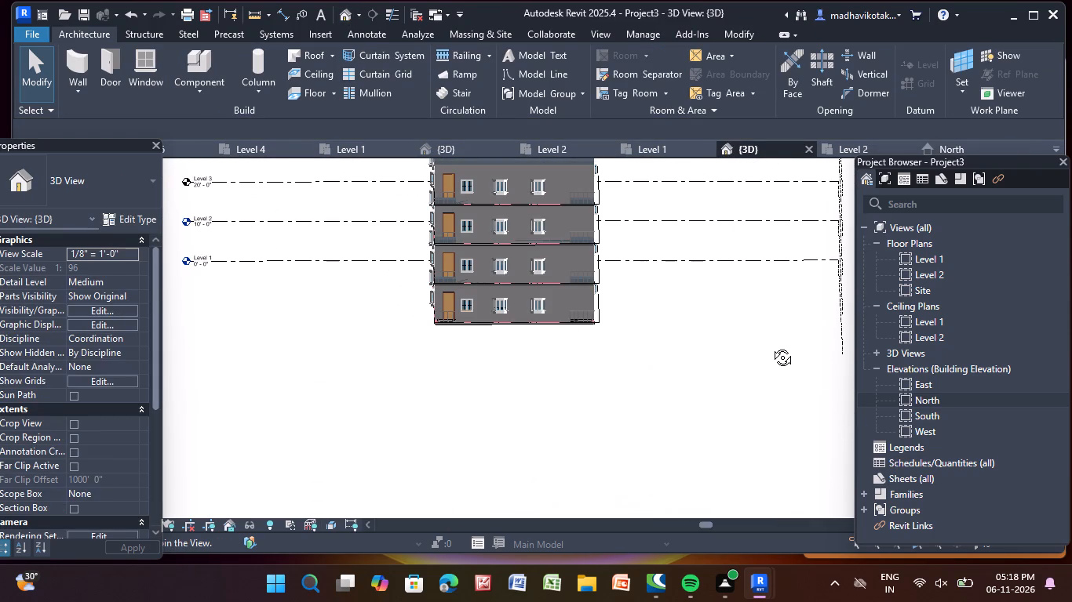
{"action": "middle_click_drag", "start_coordinate": [771, 346], "coordinate": [757, 347]}
{"action": "middle_click_drag", "start_coordinate": [685, 346], "coordinate": [723, 406]}
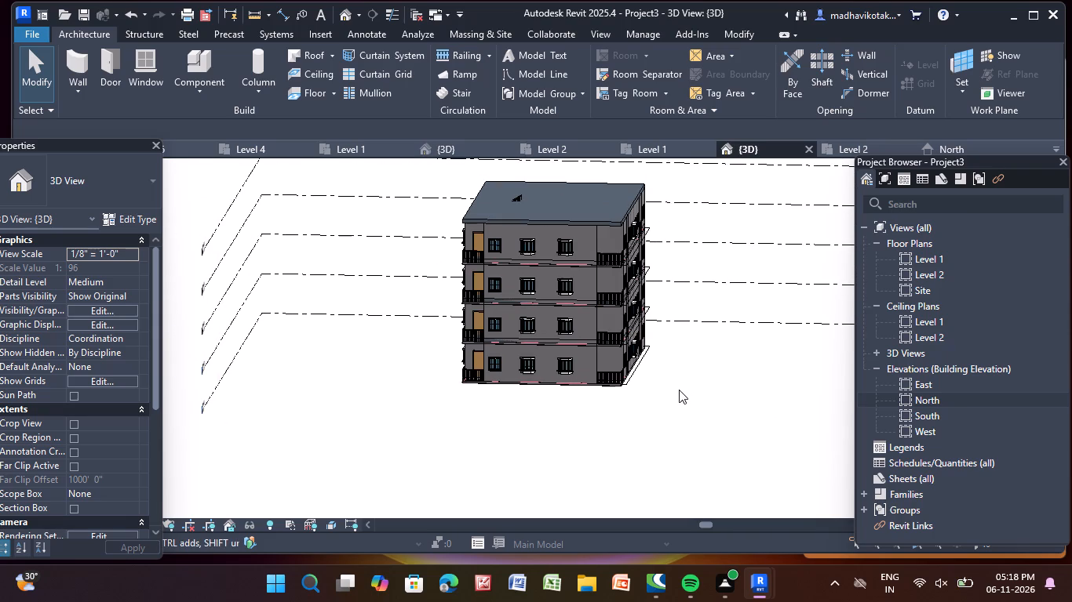
{"action": "scroll", "coordinate": [627, 295], "scroll_direction": "up", "scroll_amount": 8}
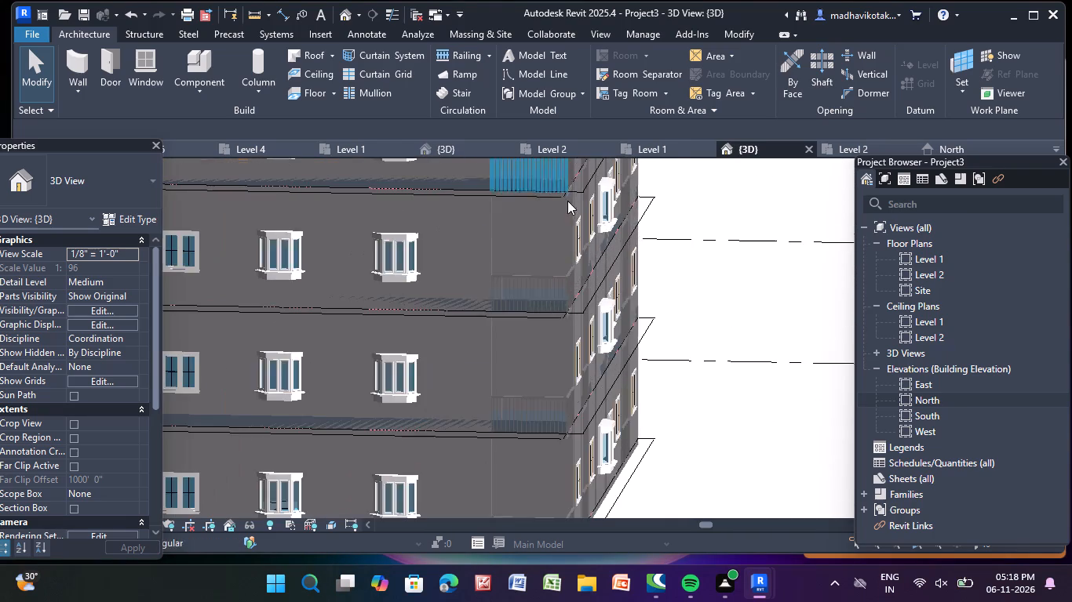
{"action": "middle_click_drag", "start_coordinate": [629, 296], "coordinate": [532, 337], "text": "shift"}
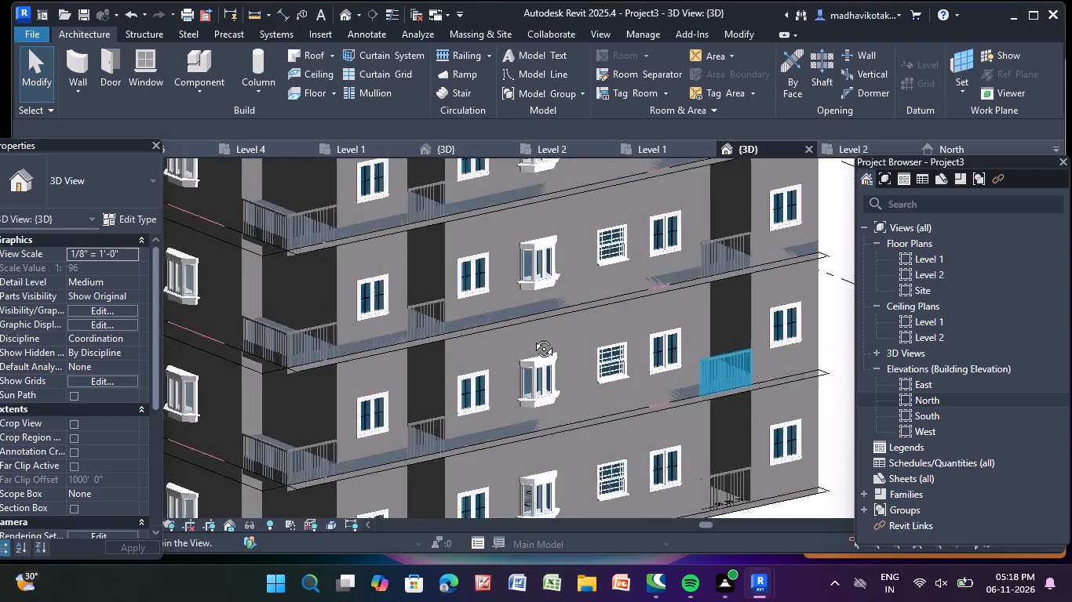
{"action": "middle_click_drag", "start_coordinate": [532, 337], "coordinate": [511, 341], "text": "shift"}
{"action": "middle_click_drag", "start_coordinate": [509, 339], "coordinate": [578, 335], "text": "shift"}
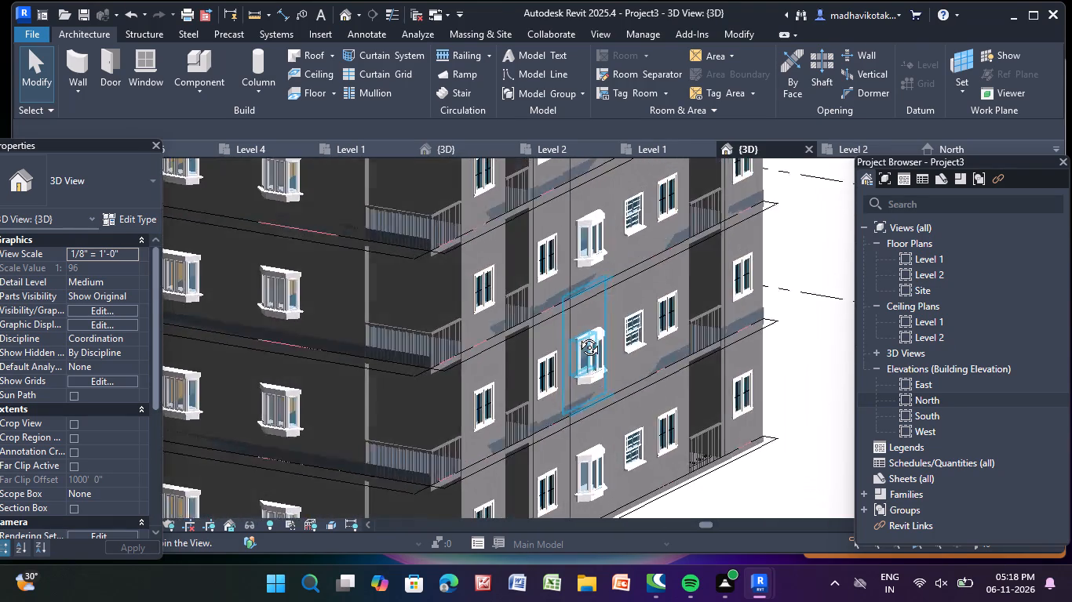
{"action": "middle_click_drag", "start_coordinate": [578, 335], "coordinate": [519, 348], "text": "shift"}
{"action": "middle_click_drag", "start_coordinate": [517, 343], "coordinate": [722, 335]}
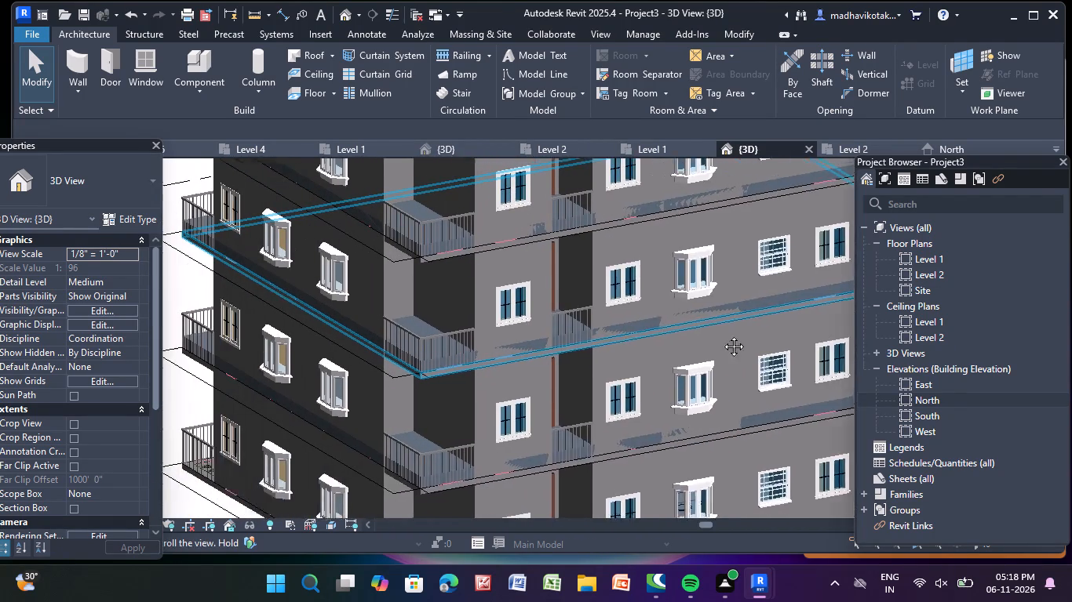
{"action": "middle_click_drag", "start_coordinate": [722, 335], "coordinate": [859, 345]}
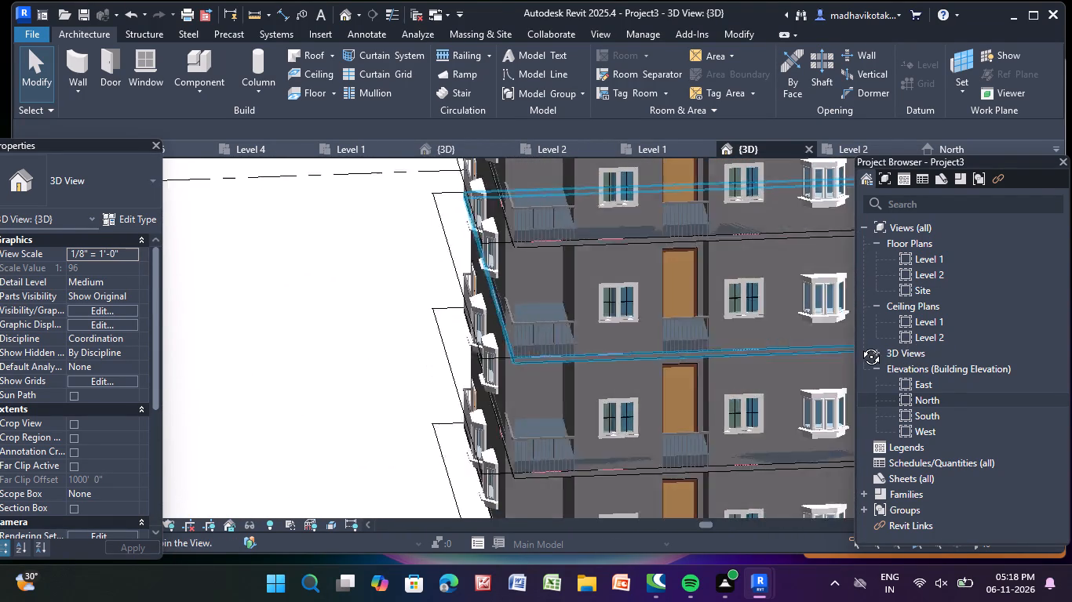
{"action": "middle_click_drag", "start_coordinate": [859, 345], "coordinate": [856, 345]}
Delete the Generic - 4.5" walls behind the corner balcony on Levels 3, 2 and 1.
{"action": "scroll", "coordinate": [350, 279], "scroll_direction": "up", "scroll_amount": 7, "text": "shift"}
{"action": "left_click", "coordinate": [500, 243]}
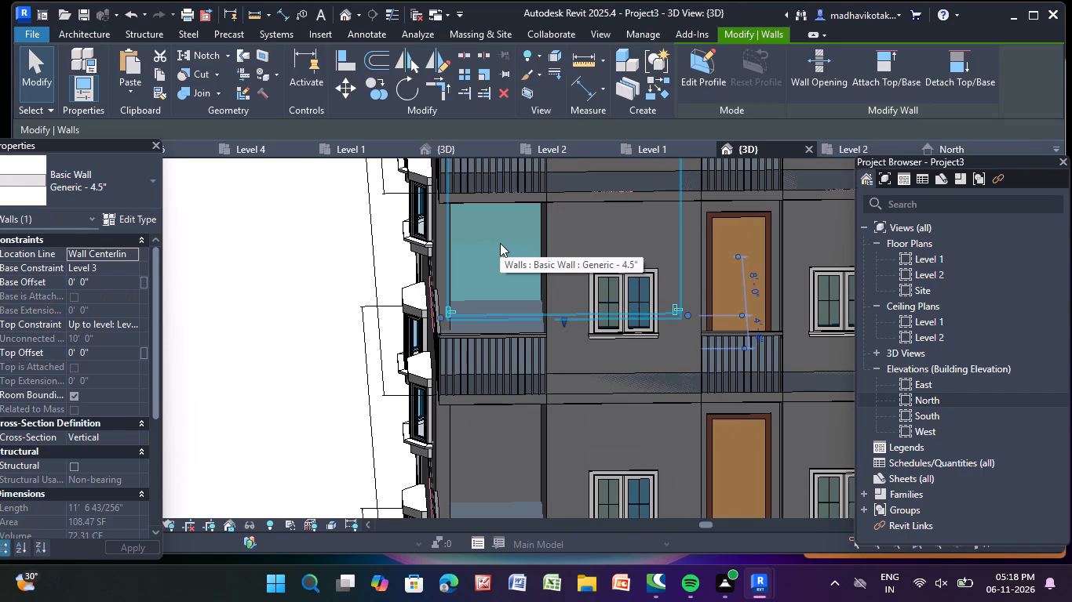
{"action": "key", "text": "Delete"}
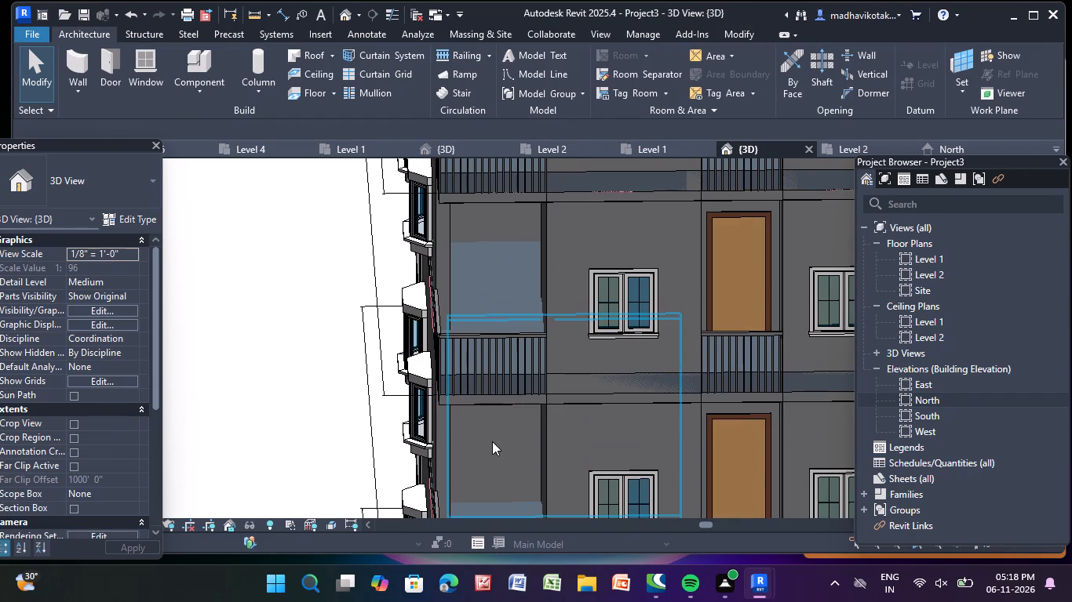
{"action": "left_click", "coordinate": [492, 441]}
{"action": "key", "text": "Delete"}
{"action": "scroll", "coordinate": [482, 425], "scroll_direction": "down", "scroll_amount": 1}
{"action": "middle_click_drag", "start_coordinate": [482, 425], "coordinate": [456, 172]}
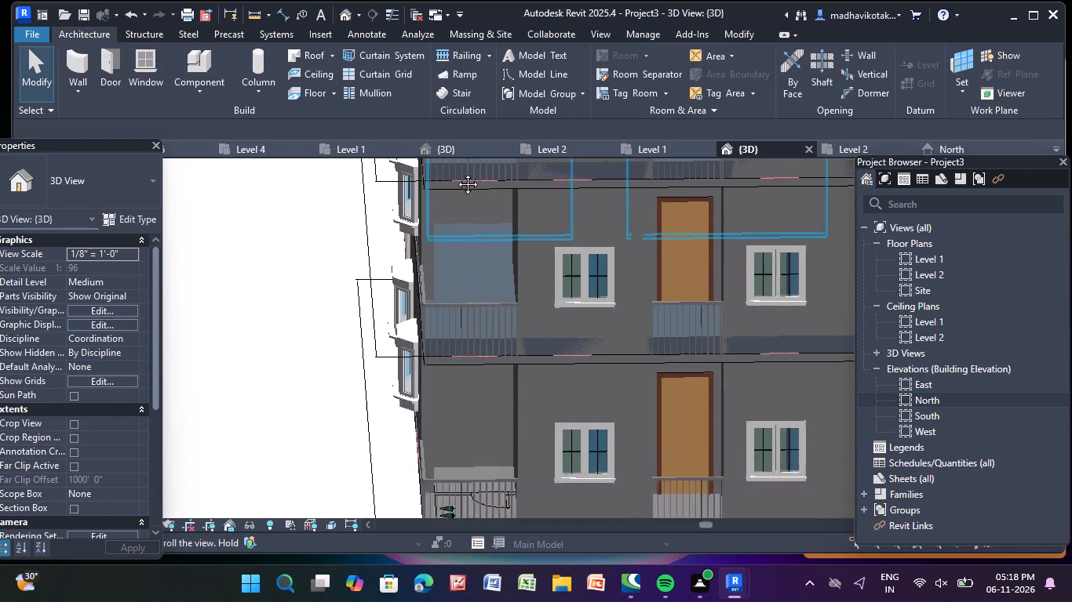
{"action": "middle_click_drag", "start_coordinate": [456, 172], "coordinate": [456, 172]}
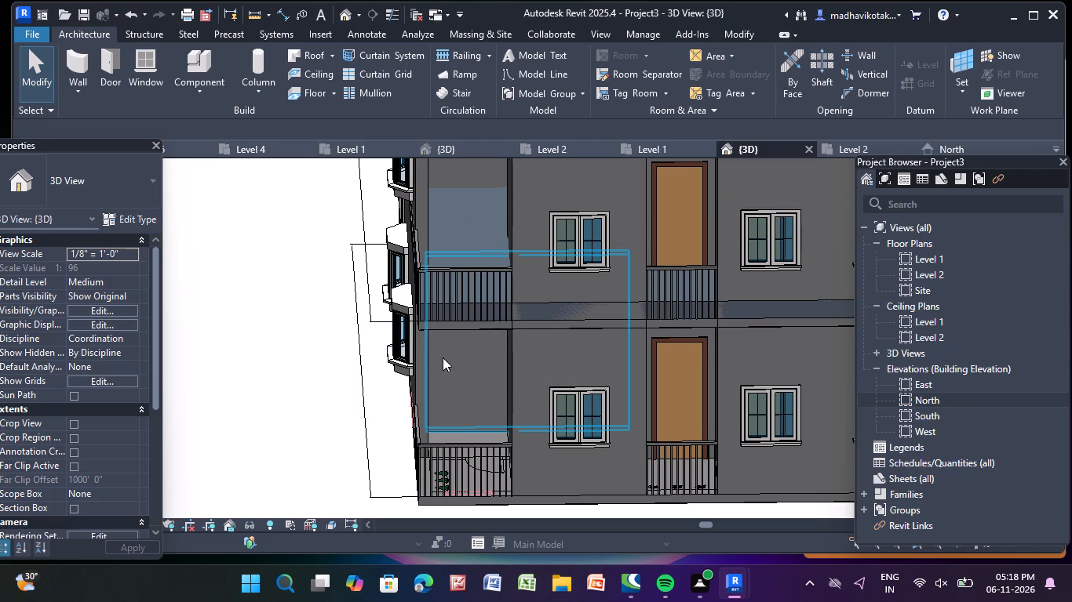
{"action": "left_click", "coordinate": [443, 357]}
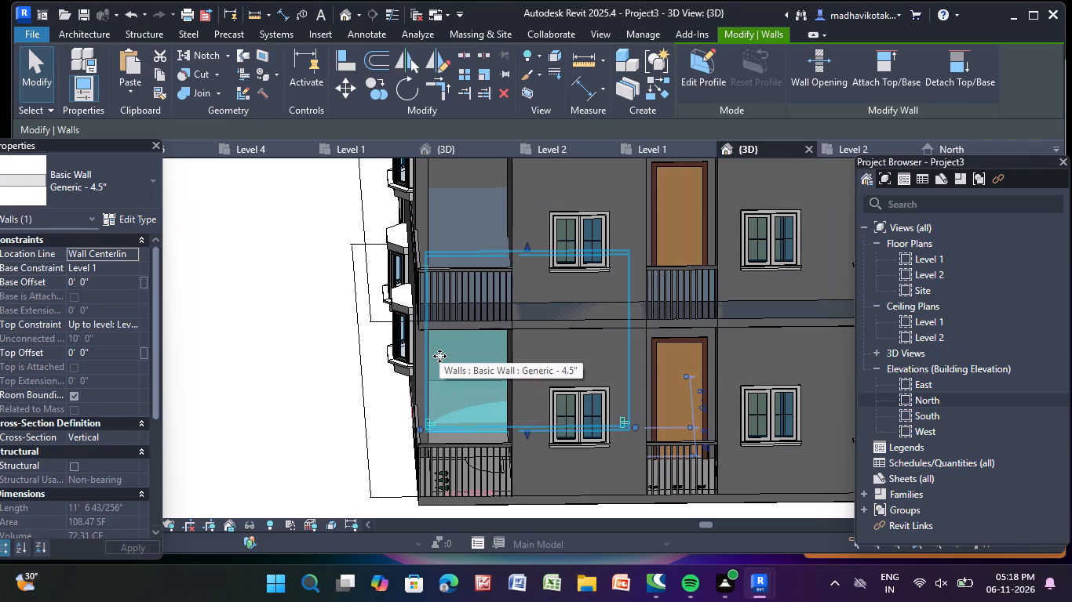
{"action": "key", "text": "Delete"}
Examine the corner balconies on all four storeys and the building's other facades in the 3D view.
{"action": "middle_click_drag", "start_coordinate": [445, 358], "coordinate": [436, 499]}
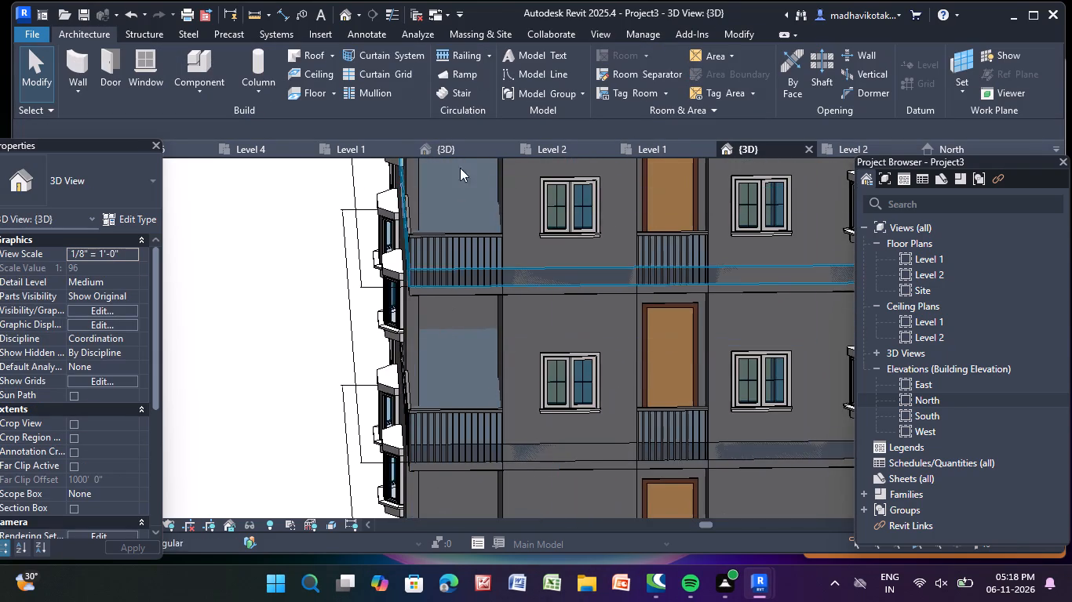
{"action": "middle_click_drag", "start_coordinate": [461, 188], "coordinate": [434, 506]}
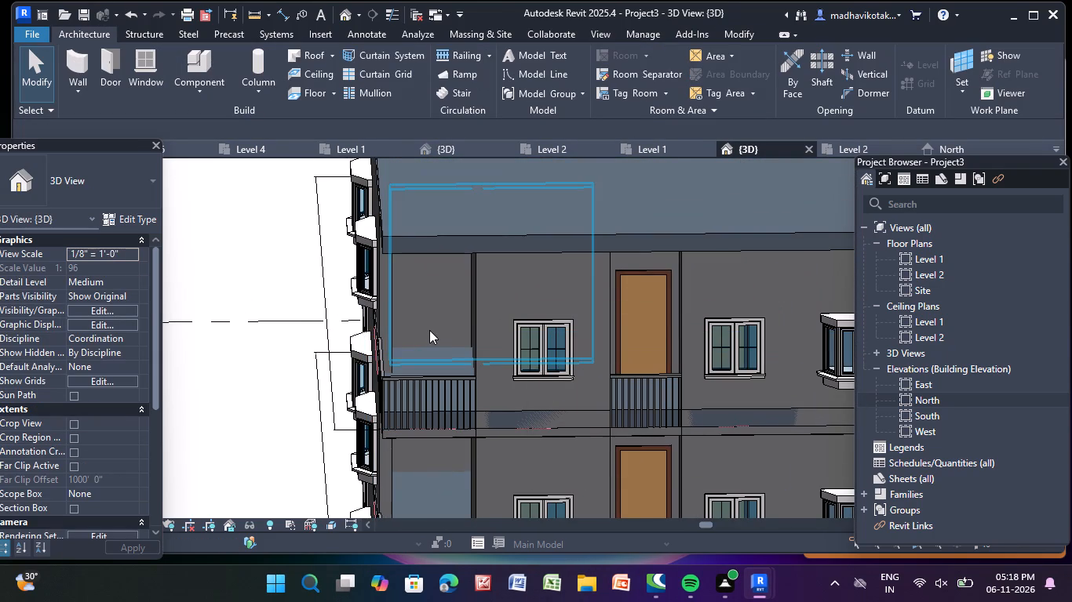
{"action": "scroll", "coordinate": [429, 321], "scroll_direction": "down", "scroll_amount": 5}
{"action": "middle_click_drag", "start_coordinate": [405, 508], "coordinate": [368, 262]}
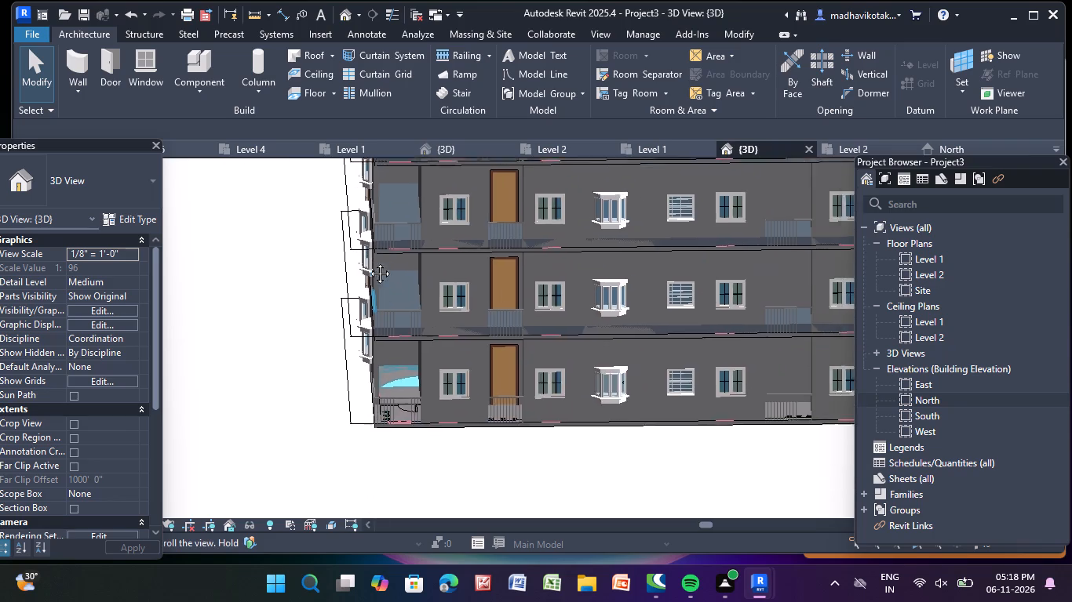
{"action": "middle_click_drag", "start_coordinate": [368, 262], "coordinate": [367, 262]}
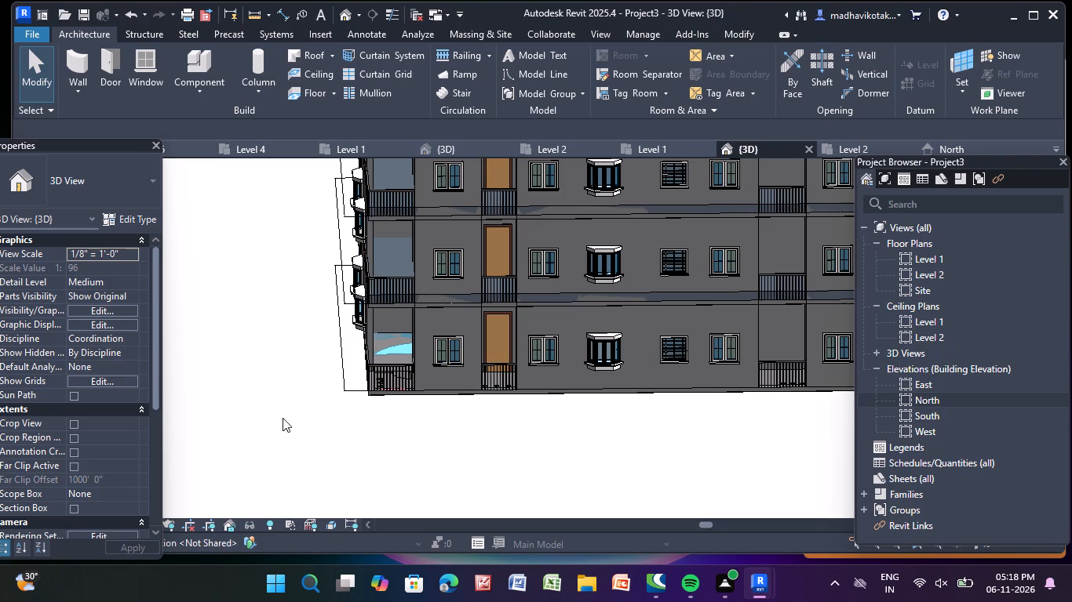
{"action": "left_click", "coordinate": [328, 494]}
{"action": "scroll", "coordinate": [512, 462], "scroll_direction": "down", "scroll_amount": 9}
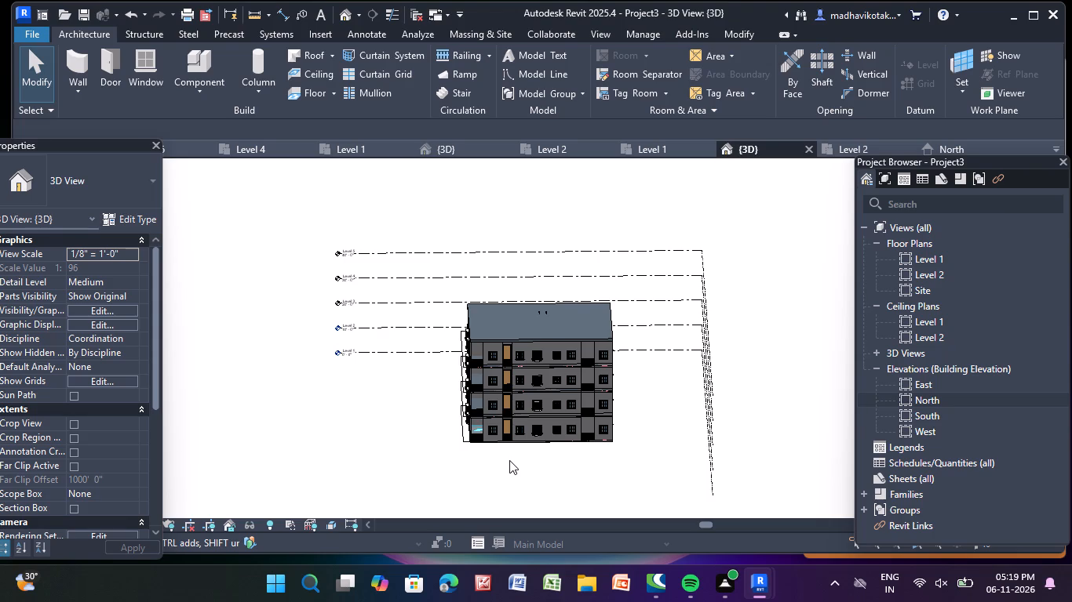
{"action": "middle_click_drag", "start_coordinate": [509, 460], "coordinate": [669, 435]}
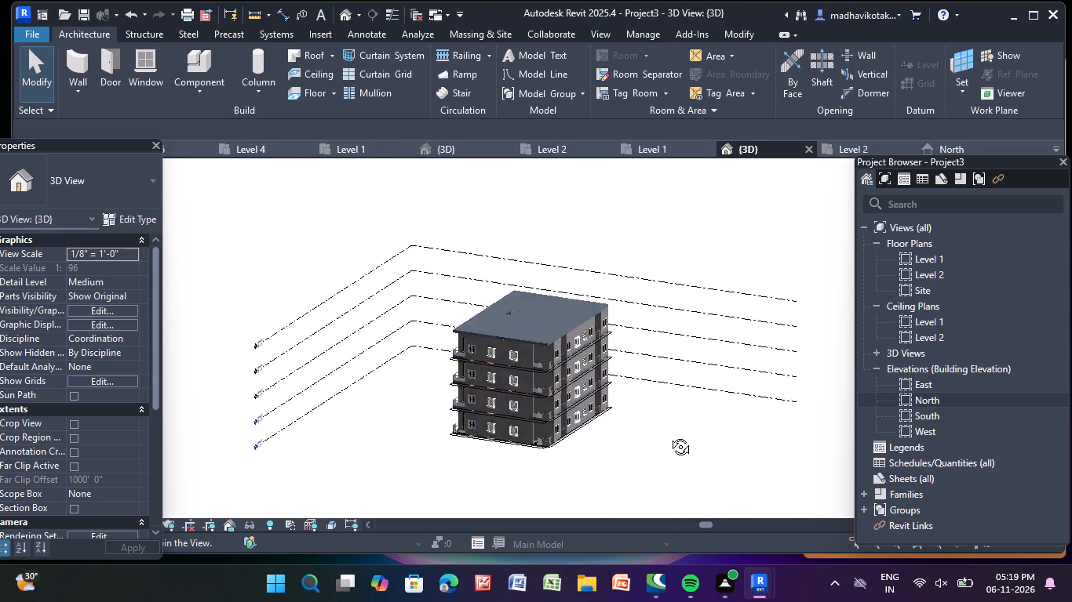
{"action": "middle_click_drag", "start_coordinate": [669, 435], "coordinate": [695, 432]}
{"action": "middle_click_drag", "start_coordinate": [686, 431], "coordinate": [674, 434], "text": "shift"}
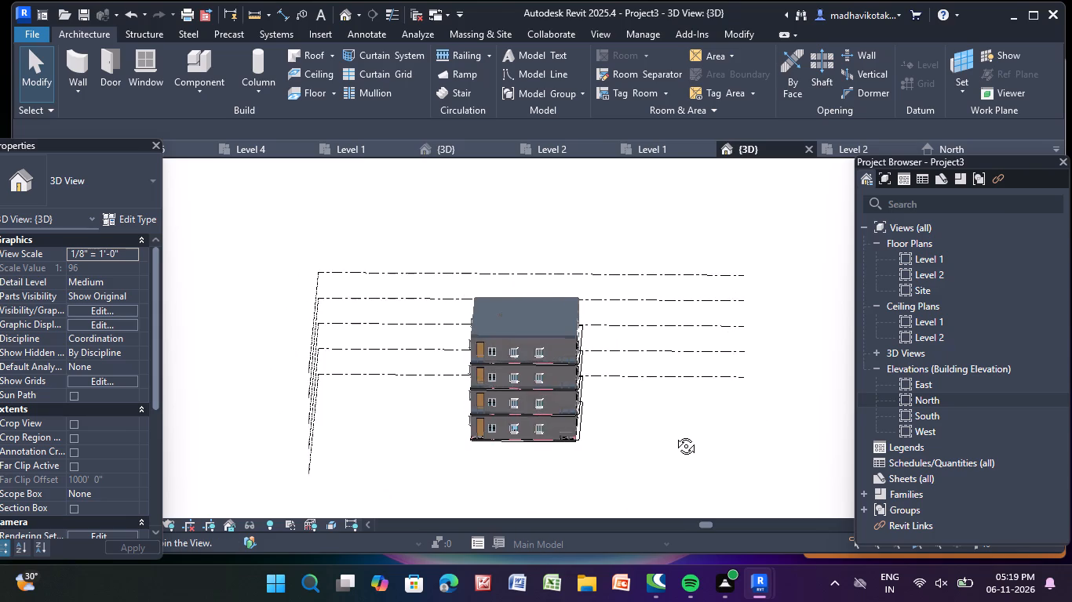
{"action": "middle_click_drag", "start_coordinate": [674, 434], "coordinate": [668, 421], "text": "shift"}
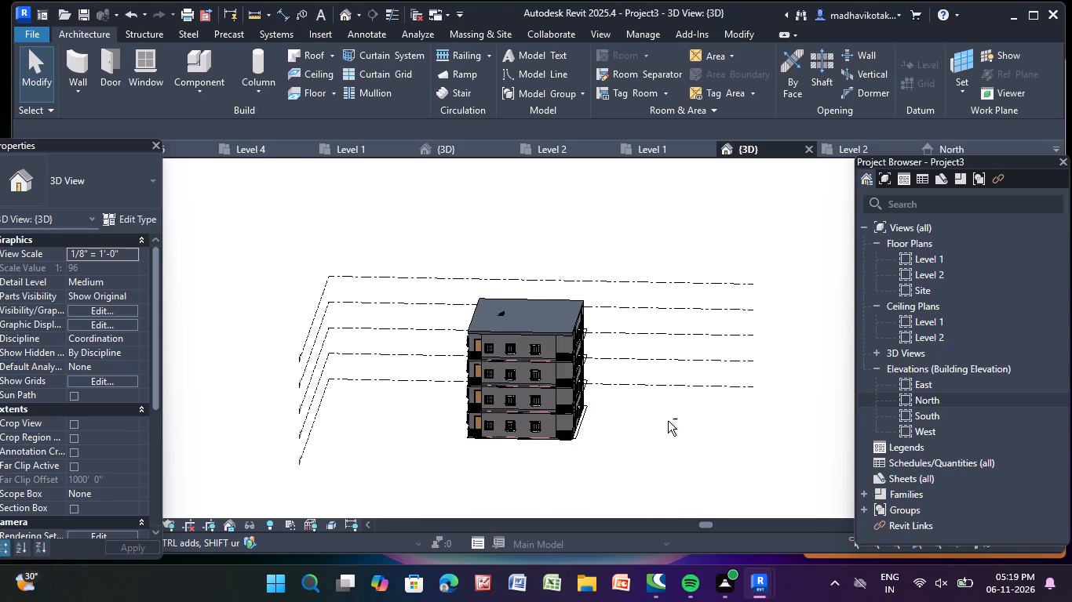
{"action": "scroll", "coordinate": [549, 414], "scroll_direction": "up", "scroll_amount": 9}
{"action": "middle_click_drag", "start_coordinate": [648, 465], "coordinate": [644, 452]}
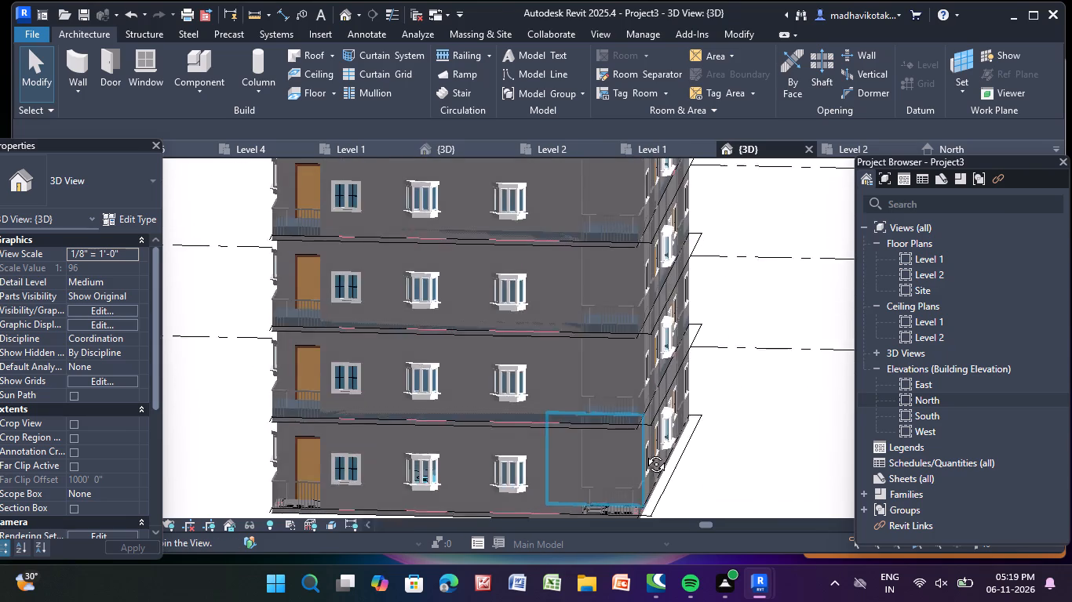
{"action": "middle_click_drag", "start_coordinate": [644, 452], "coordinate": [657, 390]}
{"action": "middle_click", "coordinate": [656, 403], "text": "shift"}
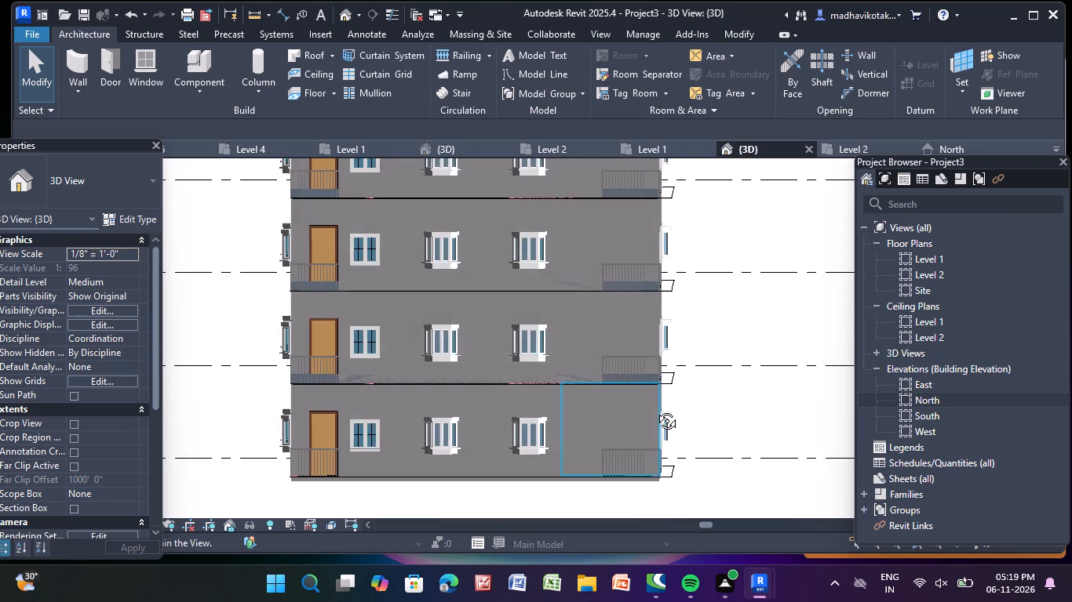
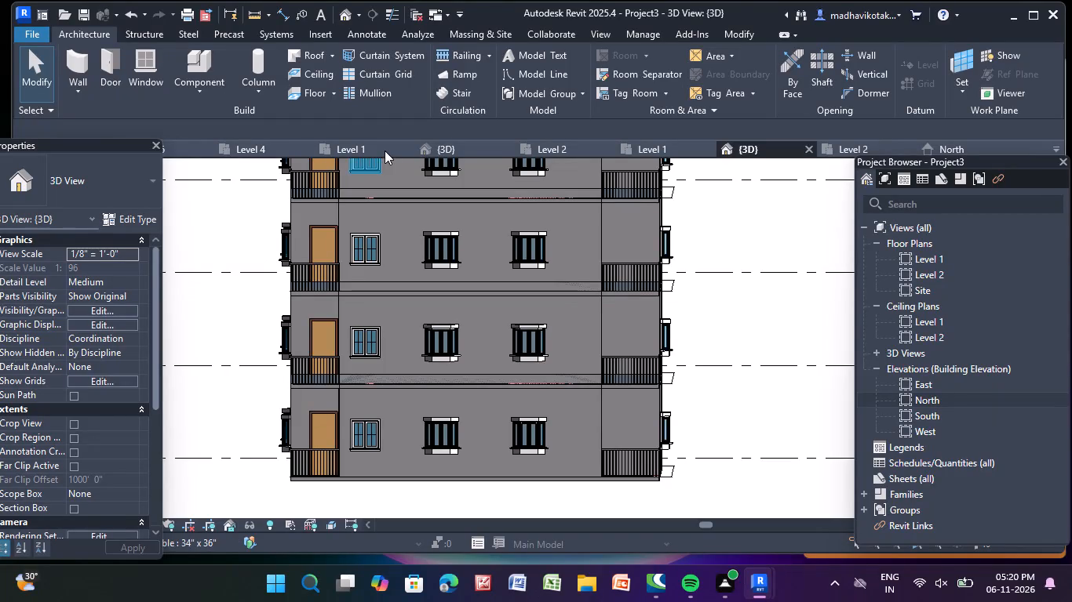
Examine the roof, facades, stair opening and balconies of all four storeys from every side in the 3D view.
{"action": "middle_click_drag", "start_coordinate": [709, 373], "coordinate": [695, 377], "text": "shift"}
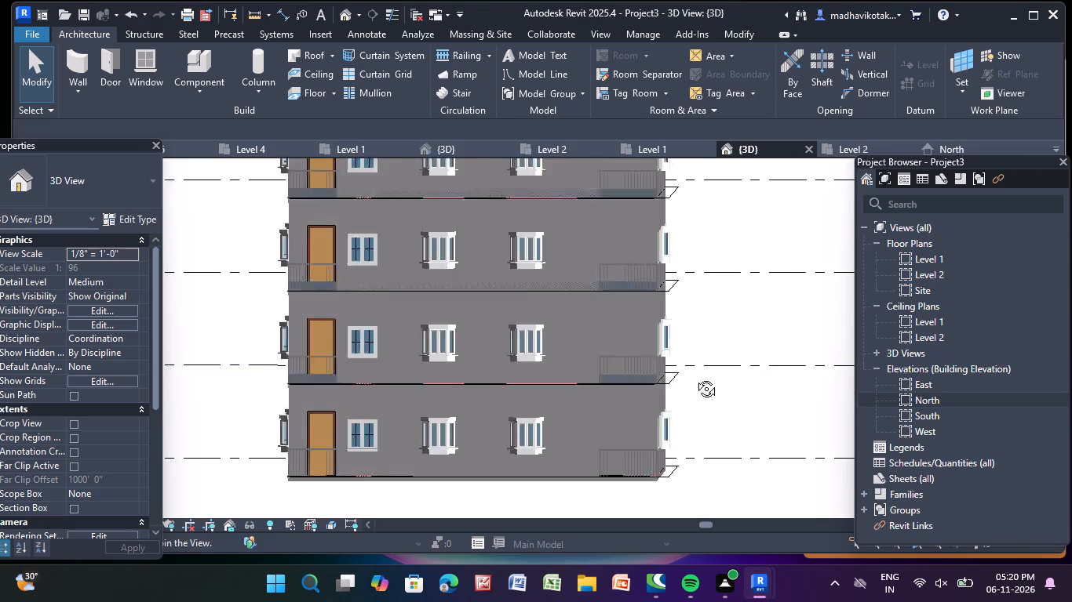
{"action": "middle_click_drag", "start_coordinate": [695, 377], "coordinate": [531, 391], "text": "shift"}
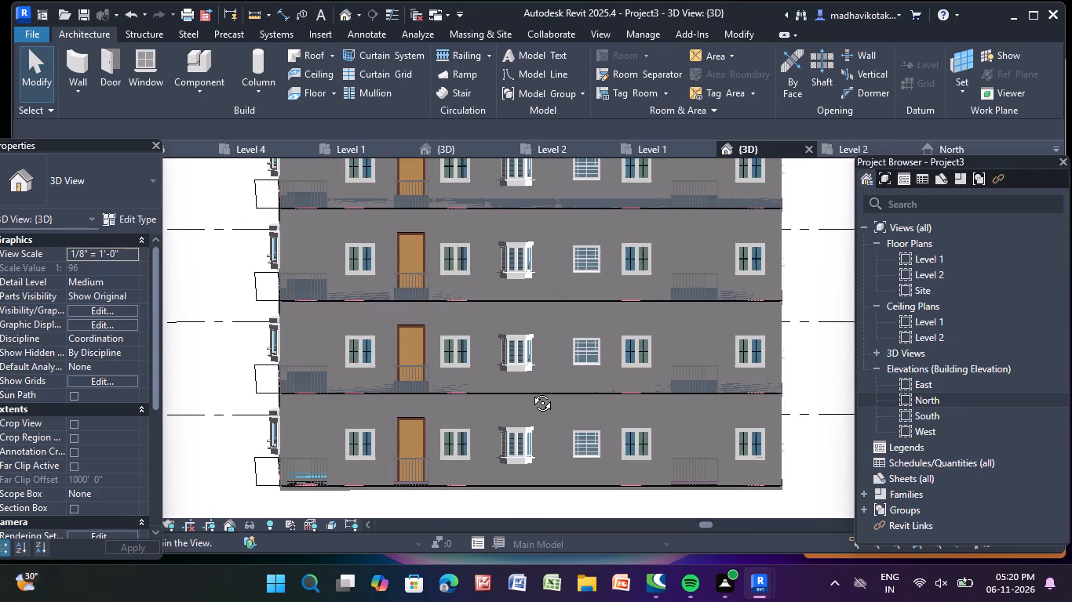
{"action": "middle_click_drag", "start_coordinate": [531, 391], "coordinate": [525, 400], "text": "shift"}
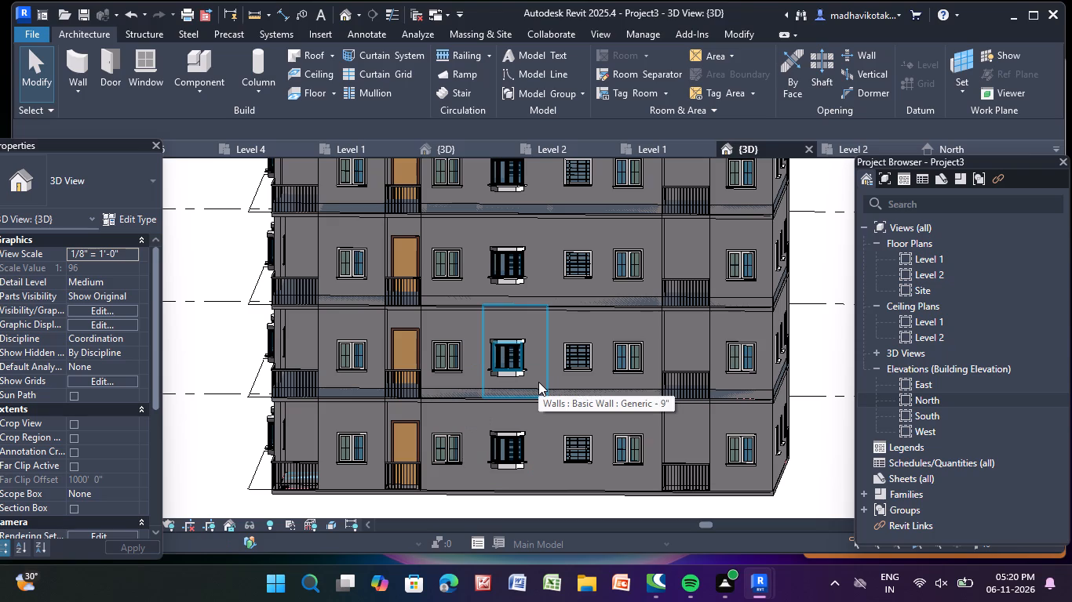
{"action": "middle_click_drag", "start_coordinate": [770, 328], "coordinate": [746, 343]}
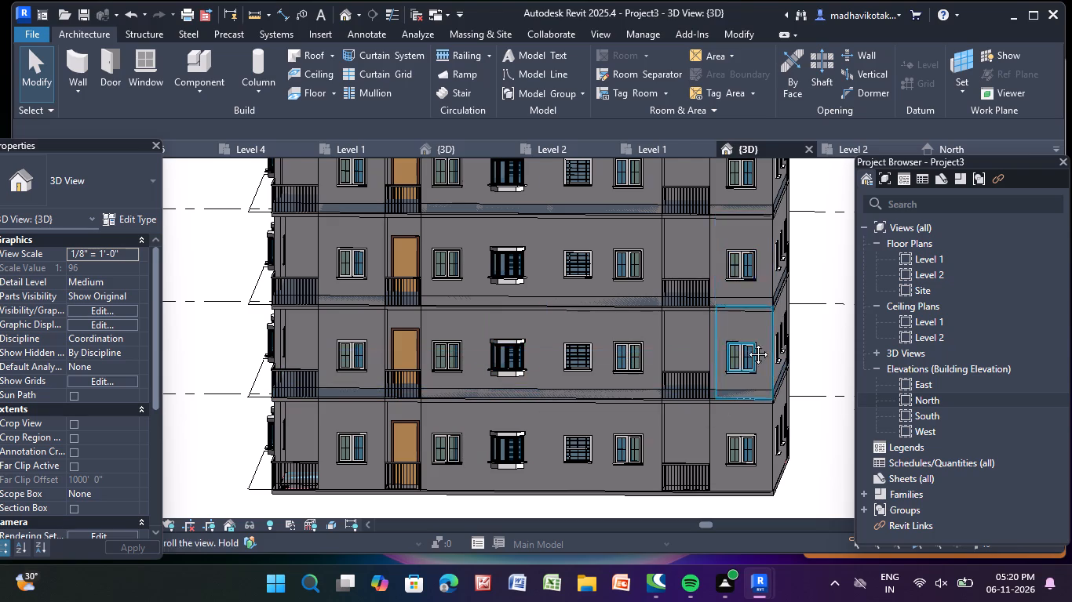
{"action": "middle_click_drag", "start_coordinate": [746, 343], "coordinate": [704, 424]}
{"action": "middle_click_drag", "start_coordinate": [653, 289], "coordinate": [722, 338]}
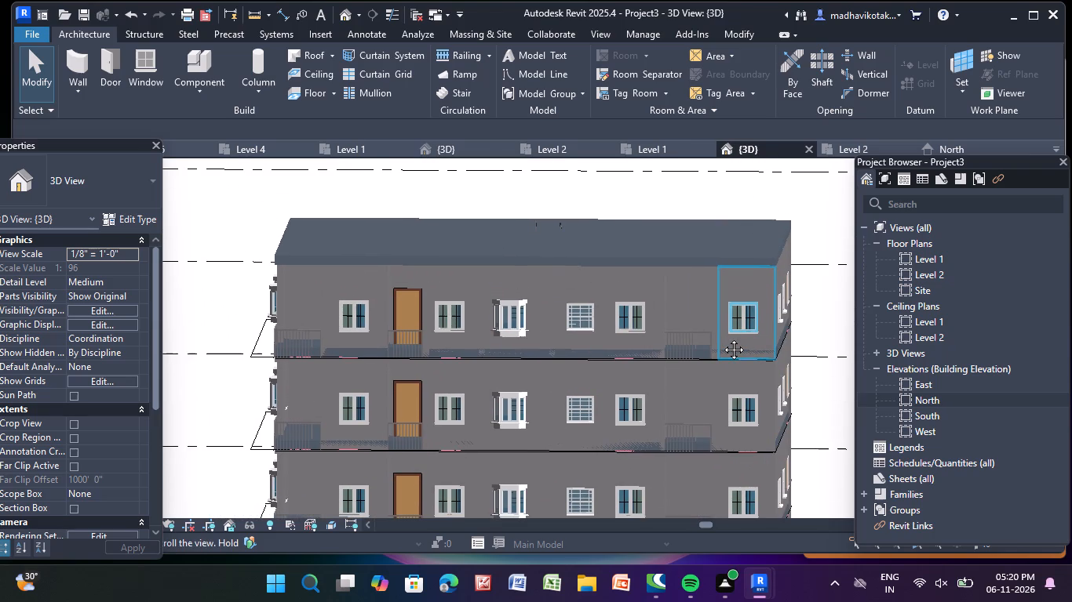
{"action": "middle_click_drag", "start_coordinate": [722, 338], "coordinate": [490, 323]}
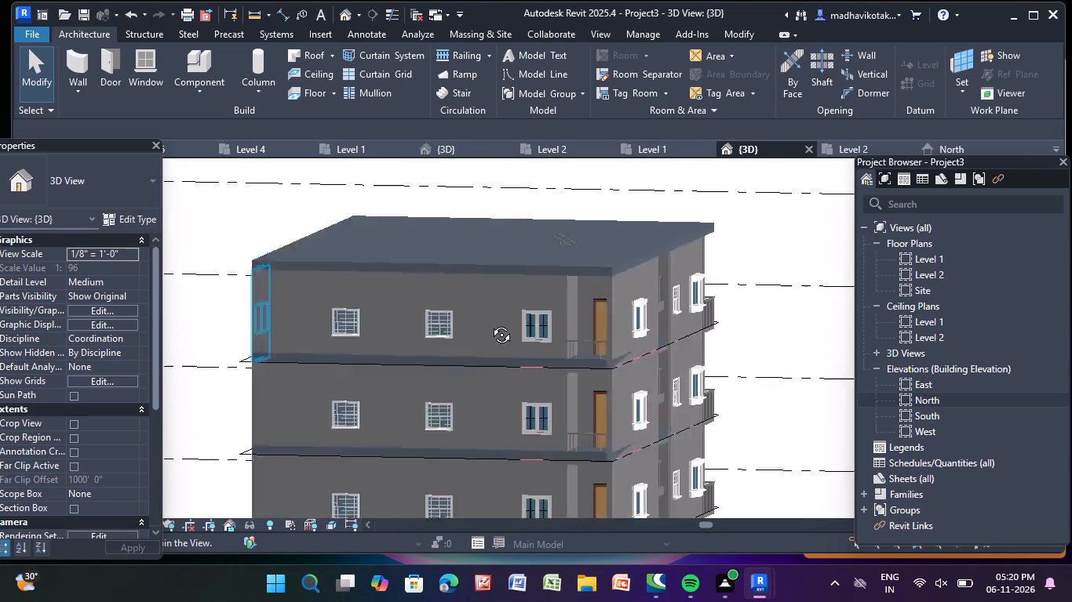
{"action": "middle_click_drag", "start_coordinate": [490, 323], "coordinate": [388, 317]}
{"action": "scroll", "coordinate": [521, 295], "scroll_direction": "down", "scroll_amount": 3}
{"action": "middle_click_drag", "start_coordinate": [560, 321], "coordinate": [567, 316]}
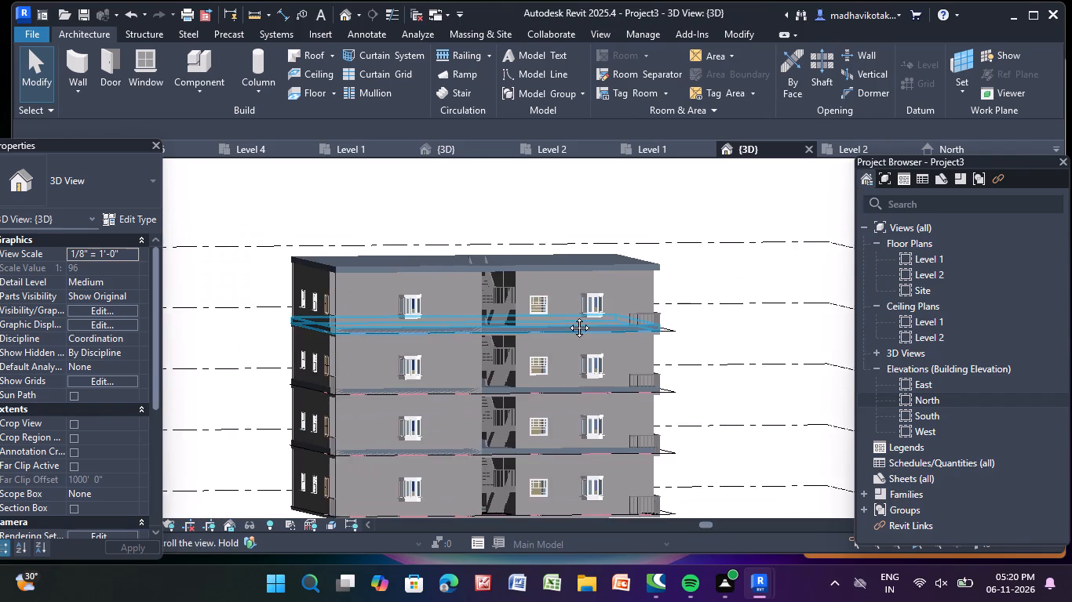
{"action": "middle_click_drag", "start_coordinate": [567, 316], "coordinate": [669, 277]}
{"action": "middle_click_drag", "start_coordinate": [793, 403], "coordinate": [769, 415], "text": "shift"}
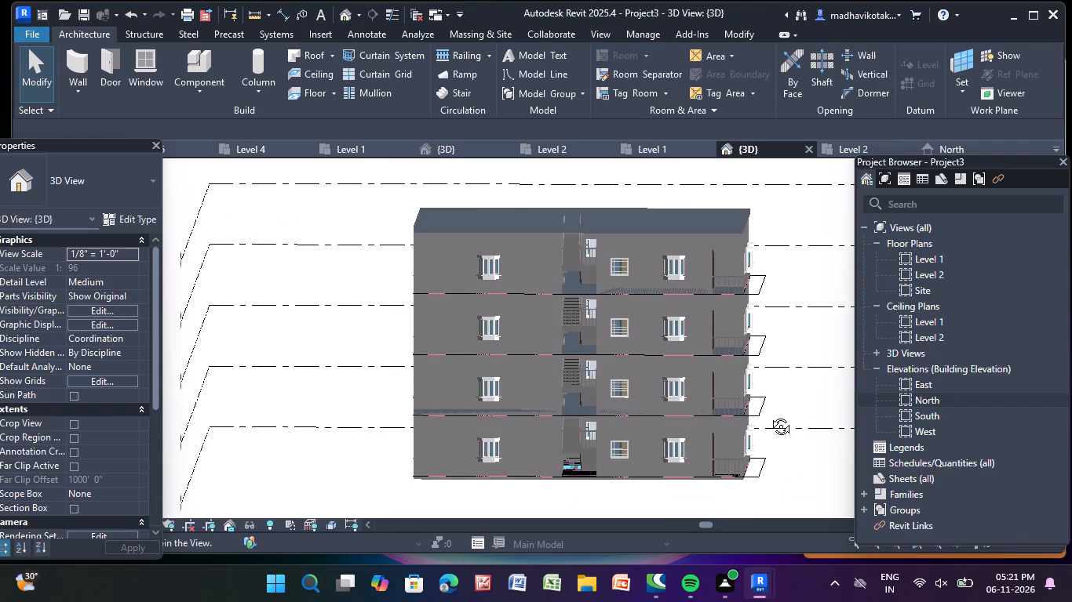
{"action": "middle_click_drag", "start_coordinate": [769, 415], "coordinate": [775, 412], "text": "shift"}
{"action": "scroll", "coordinate": [593, 275], "scroll_direction": "up", "scroll_amount": 2}
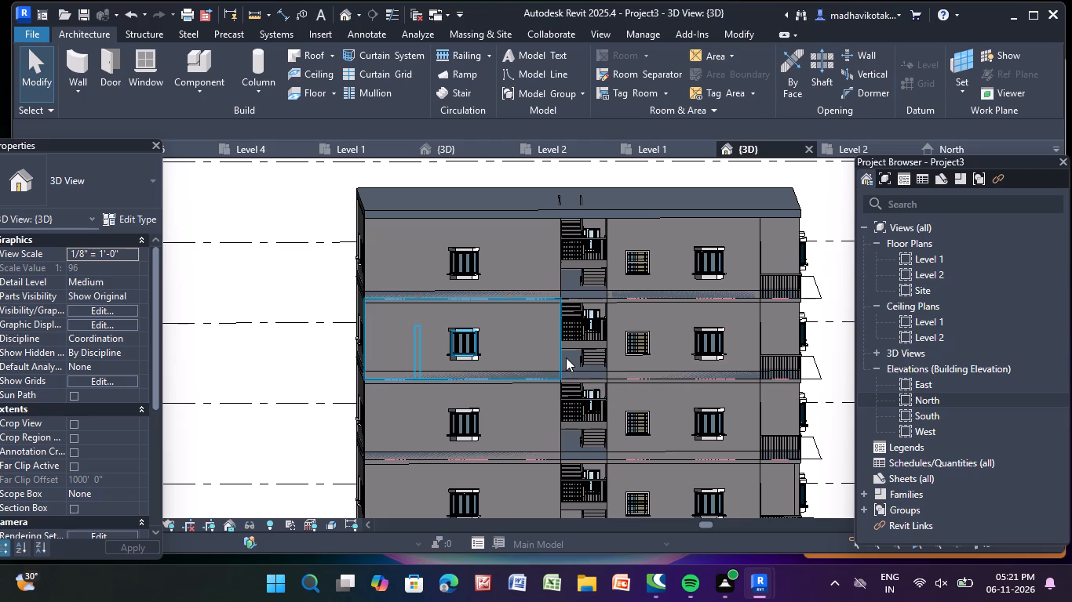
{"action": "scroll", "coordinate": [566, 356], "scroll_direction": "down", "scroll_amount": 2}
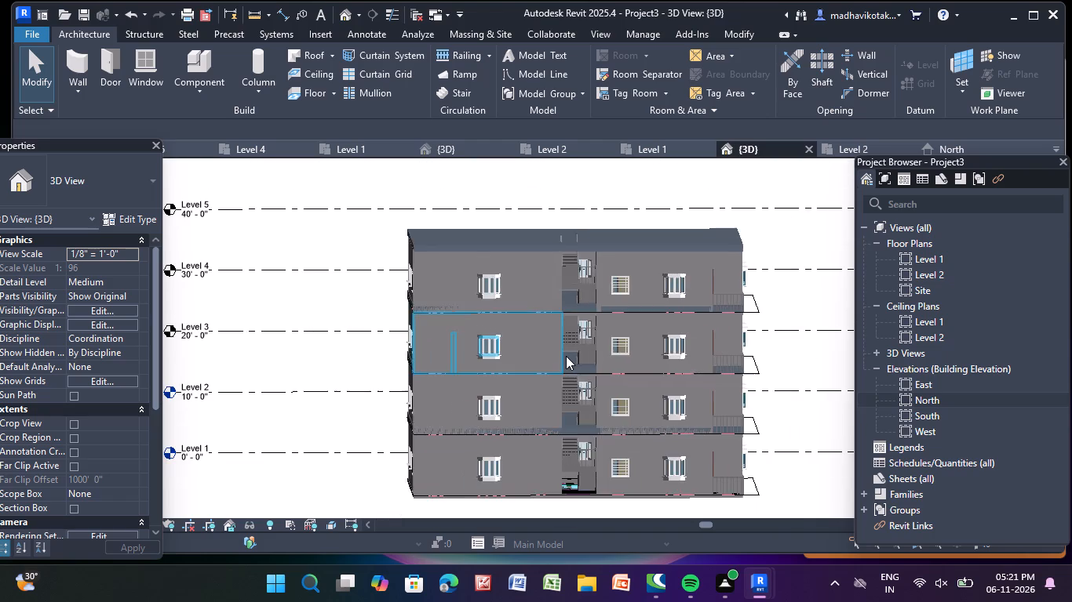
{"action": "middle_click_drag", "start_coordinate": [566, 356], "coordinate": [553, 357], "text": "shift"}
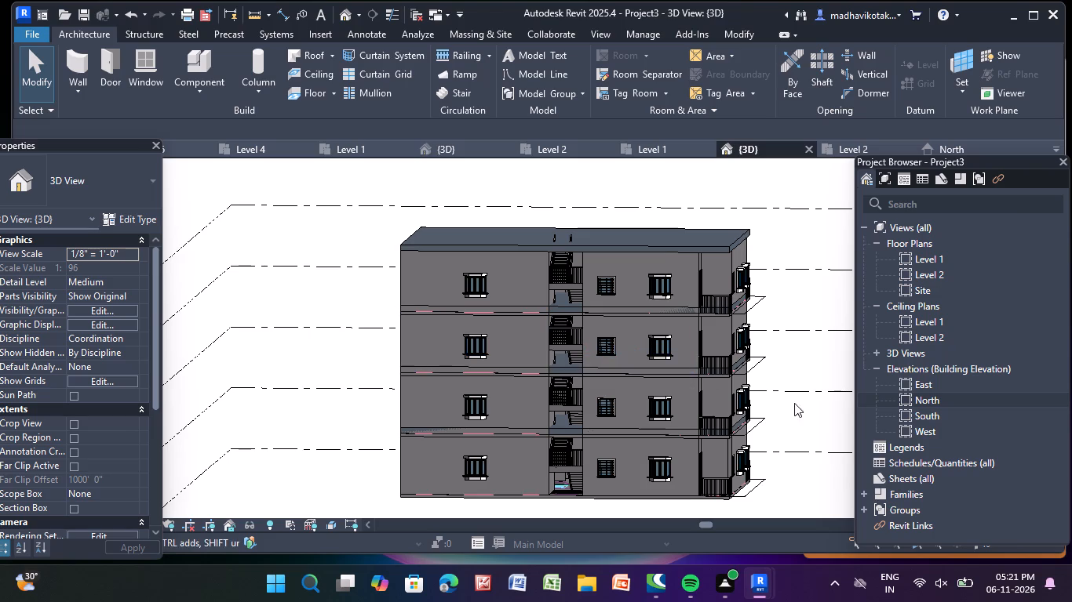
{"action": "middle_click_drag", "start_coordinate": [787, 408], "coordinate": [590, 421], "text": "shift"}
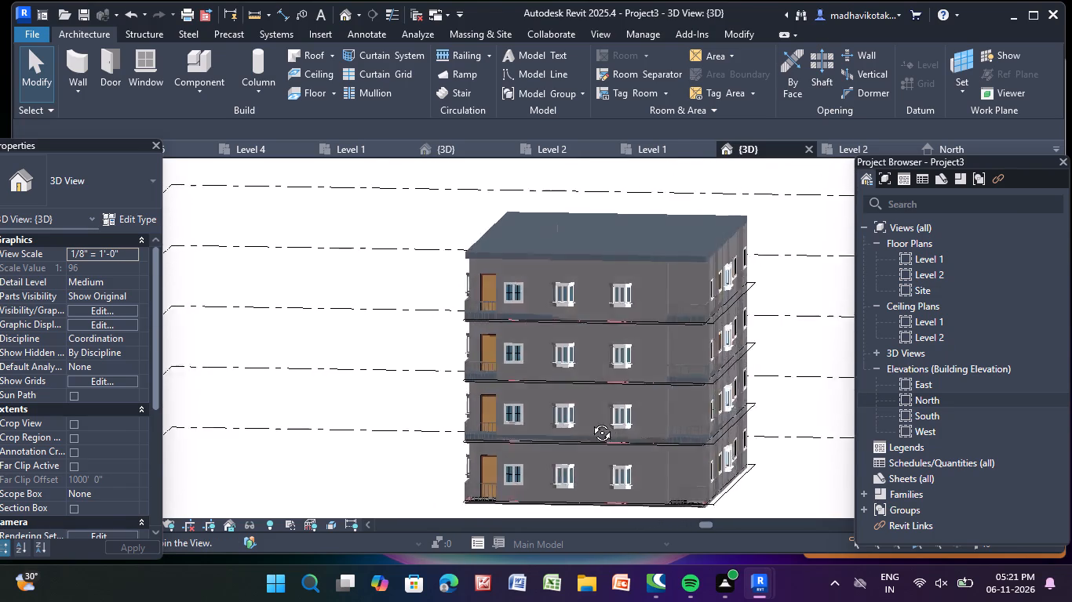
{"action": "middle_click_drag", "start_coordinate": [590, 421], "coordinate": [502, 407], "text": "shift"}
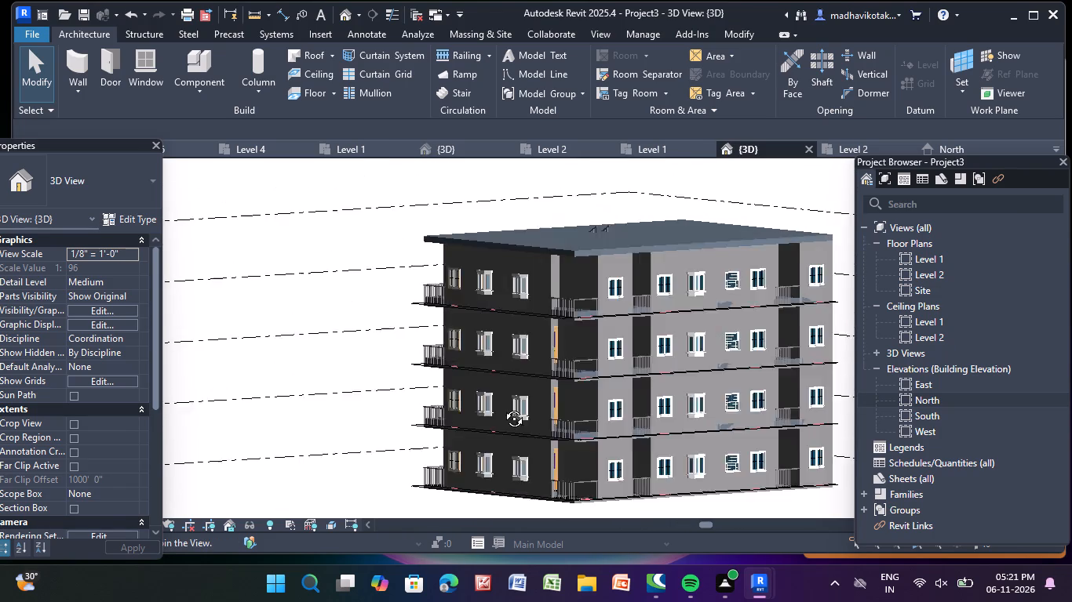
{"action": "middle_click_drag", "start_coordinate": [502, 407], "coordinate": [440, 394], "text": "shift"}
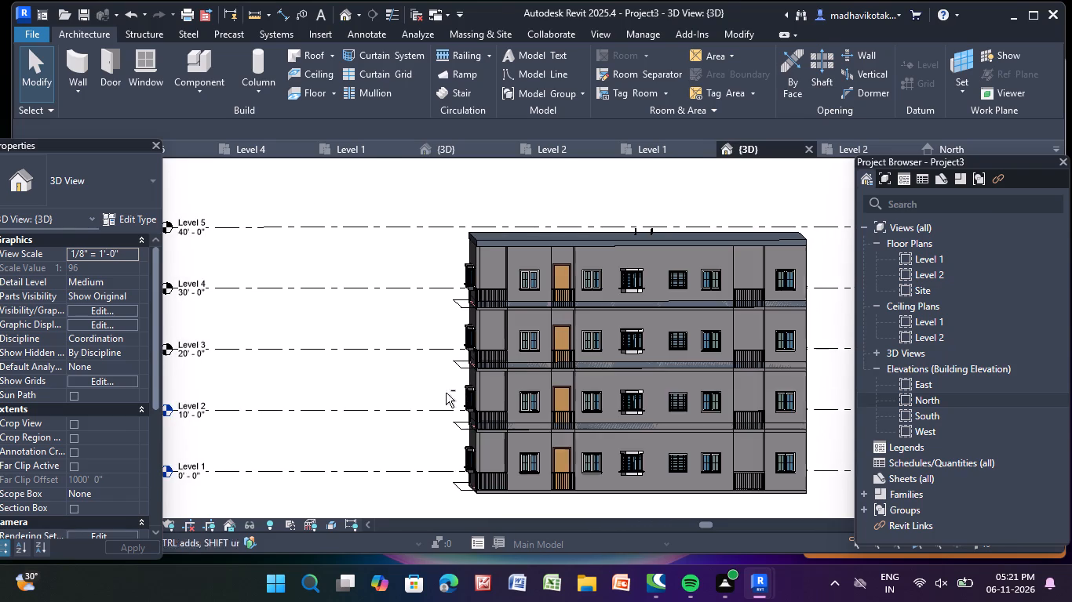
{"action": "middle_click_drag", "start_coordinate": [680, 491], "coordinate": [666, 500], "text": "shift"}
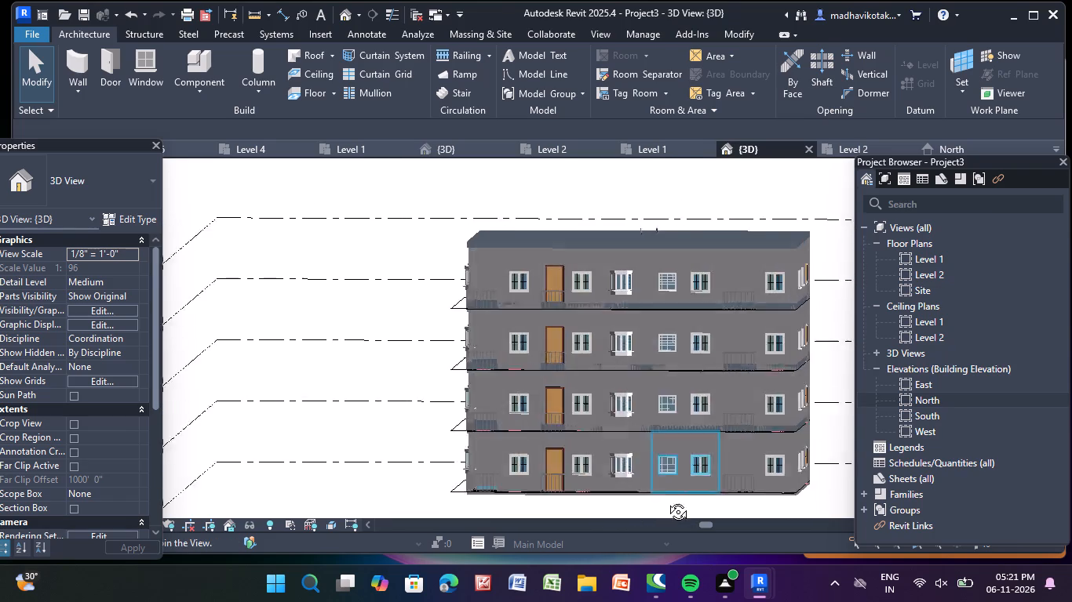
{"action": "middle_click_drag", "start_coordinate": [666, 500], "coordinate": [694, 503], "text": "shift"}
{"action": "middle_click", "coordinate": [694, 503], "text": "shift"}
{"action": "middle_click", "coordinate": [694, 502], "text": "shift"}
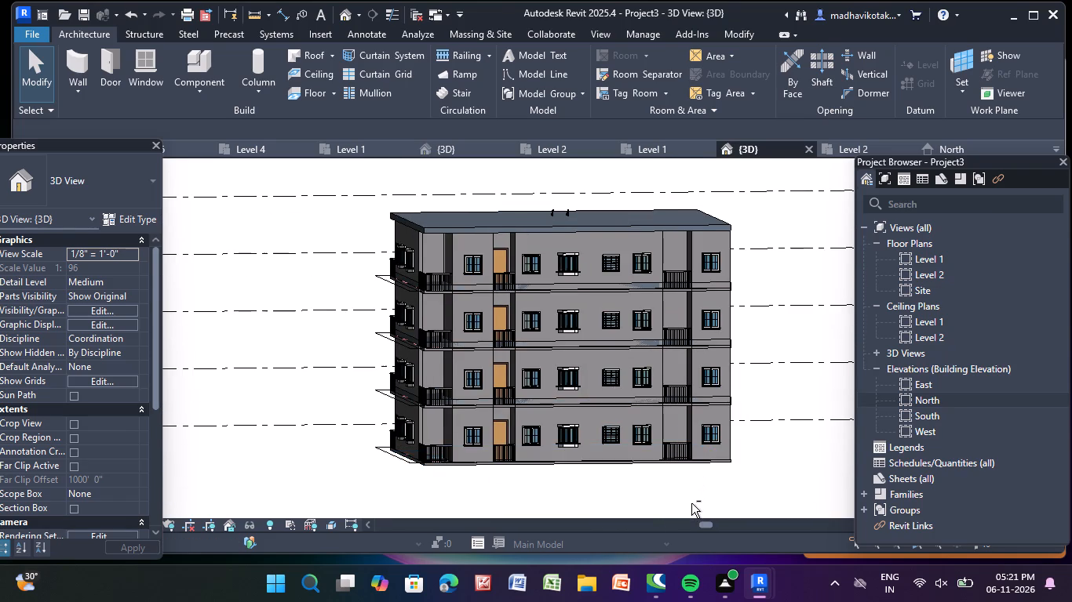
{"action": "scroll", "coordinate": [742, 457], "scroll_direction": "down", "scroll_amount": 2}
{"action": "middle_click_drag", "start_coordinate": [772, 475], "coordinate": [739, 484], "text": "shift"}
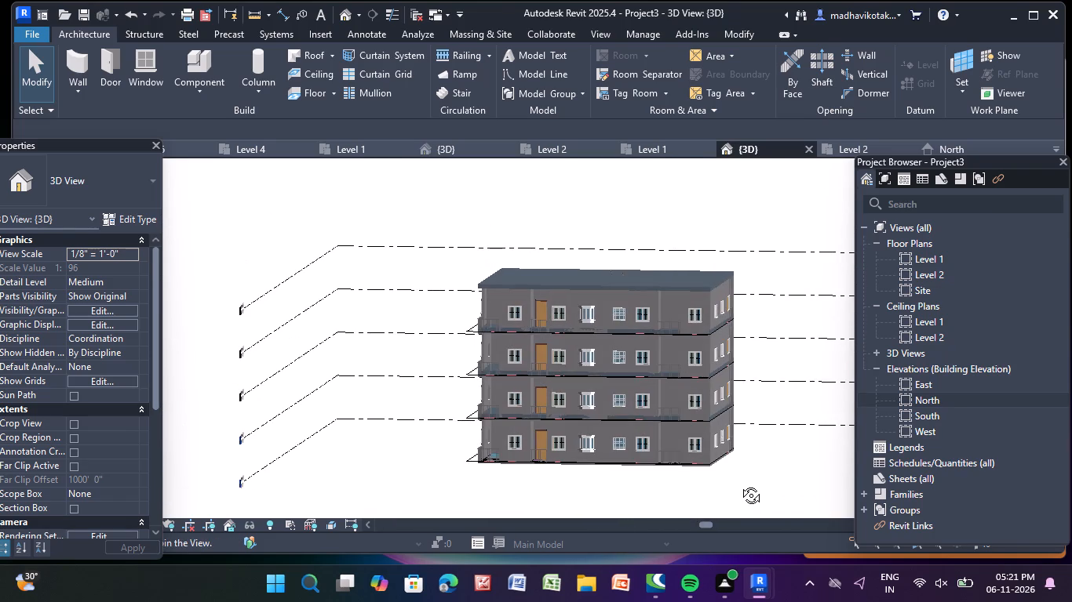
{"action": "middle_click_drag", "start_coordinate": [739, 484], "coordinate": [747, 481], "text": "shift"}
{"action": "middle_click", "coordinate": [747, 481], "text": "shift"}
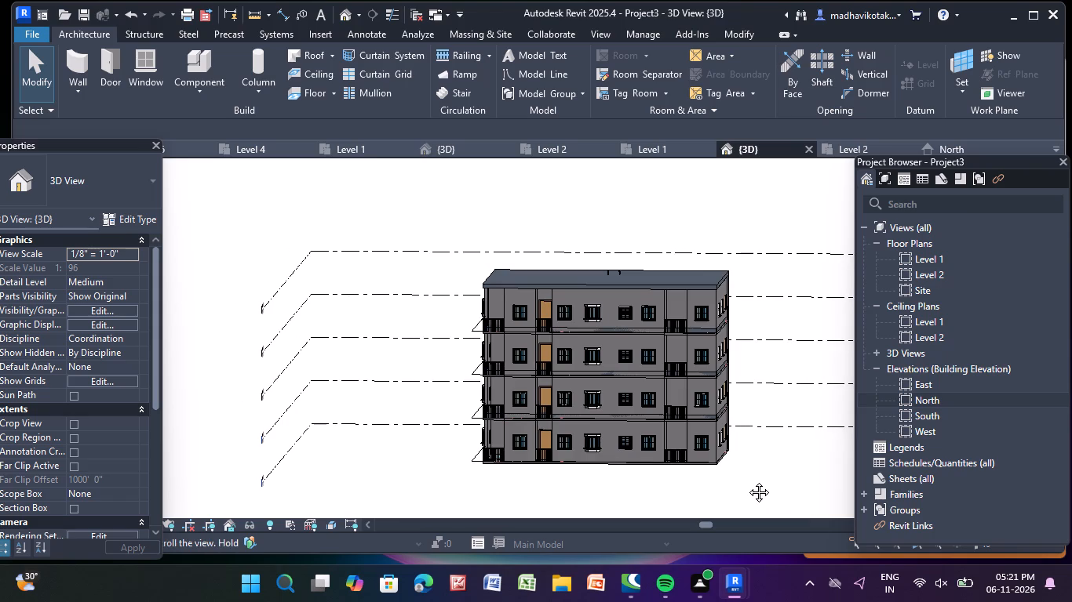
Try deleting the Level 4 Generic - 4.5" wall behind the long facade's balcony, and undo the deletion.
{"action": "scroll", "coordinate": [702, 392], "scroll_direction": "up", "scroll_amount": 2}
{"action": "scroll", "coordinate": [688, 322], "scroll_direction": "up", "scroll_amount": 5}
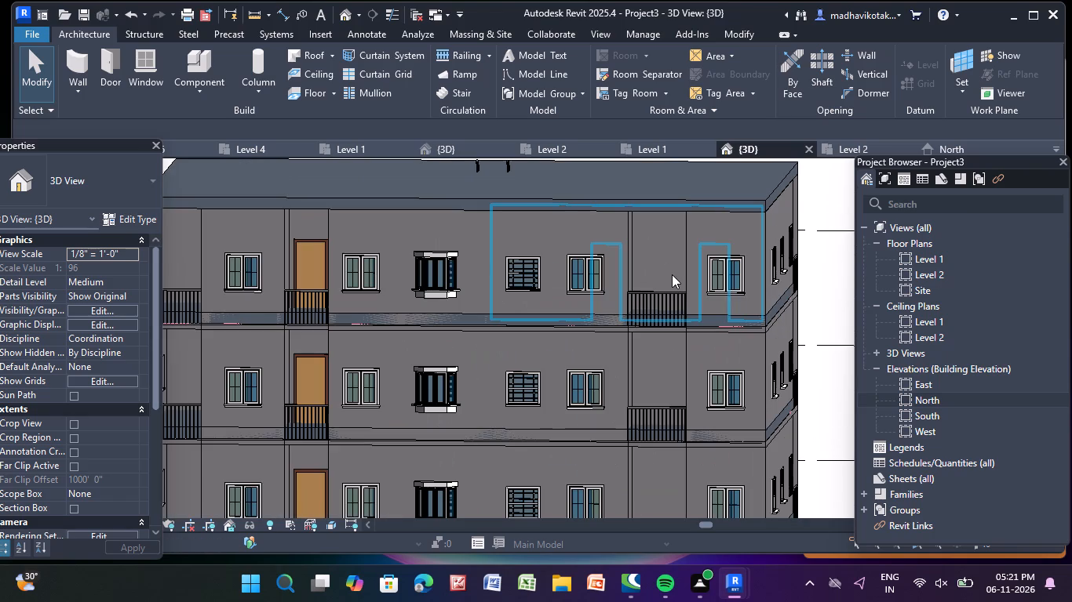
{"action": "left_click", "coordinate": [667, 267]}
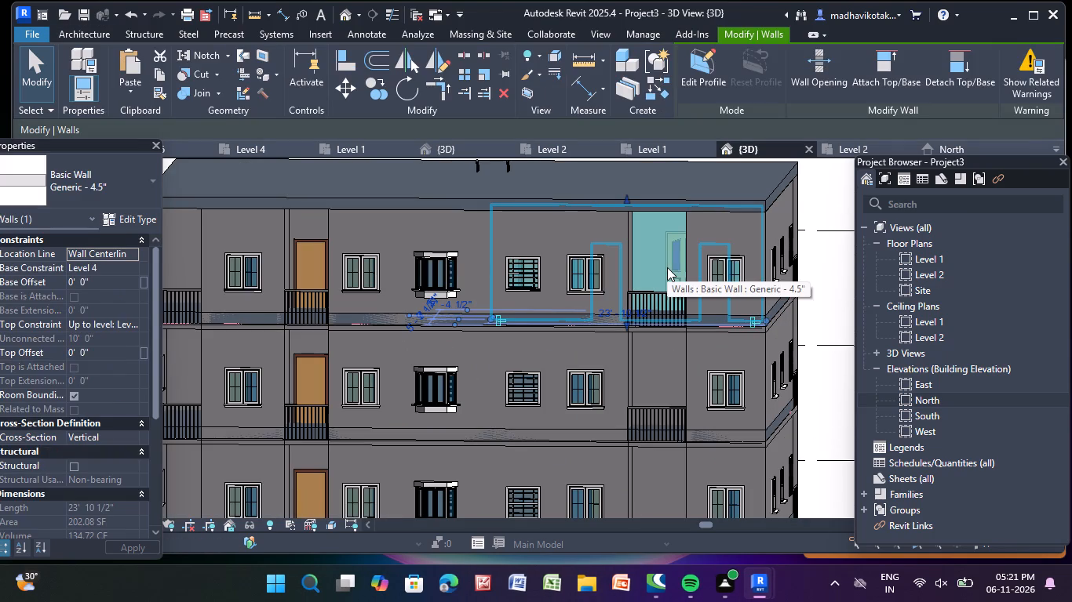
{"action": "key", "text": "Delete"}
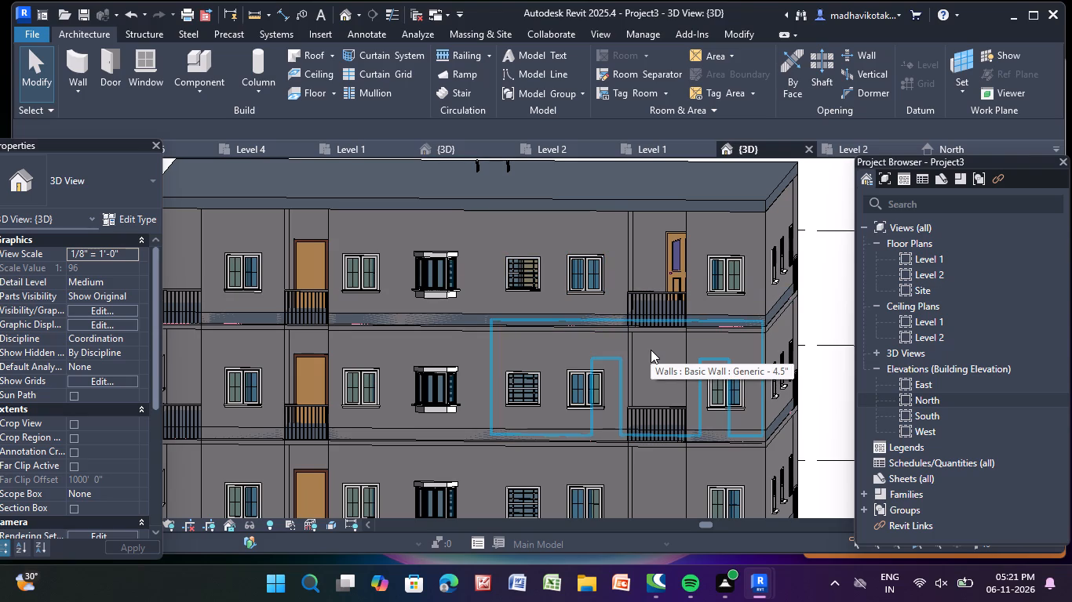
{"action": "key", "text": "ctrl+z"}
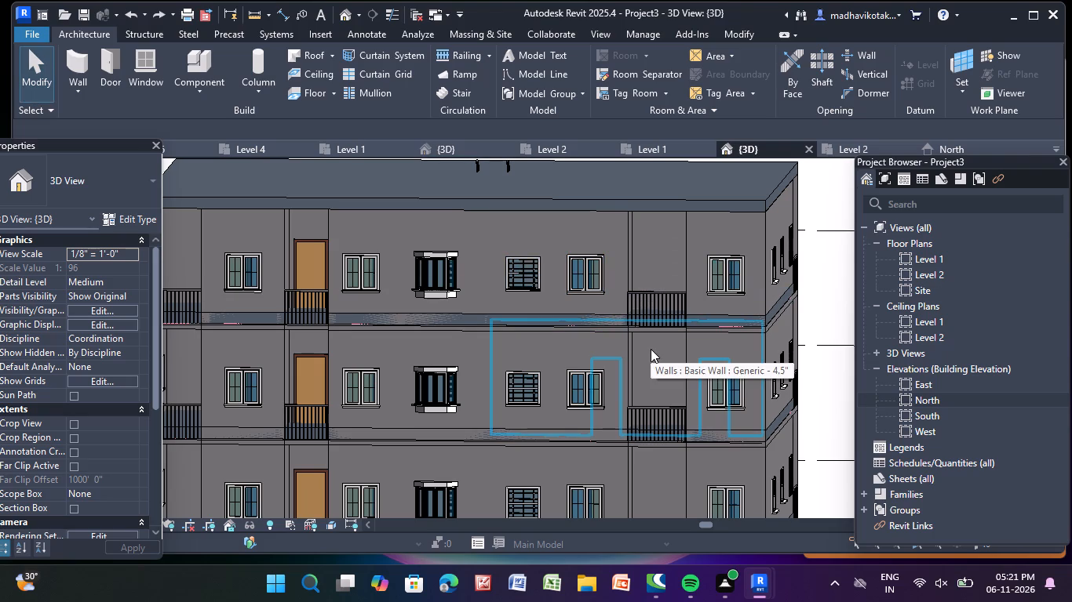
Examine the lower storeys' balconies, windows and stair opening from all sides in the 3D view.
{"action": "scroll", "coordinate": [651, 349], "scroll_direction": "down", "scroll_amount": 3}
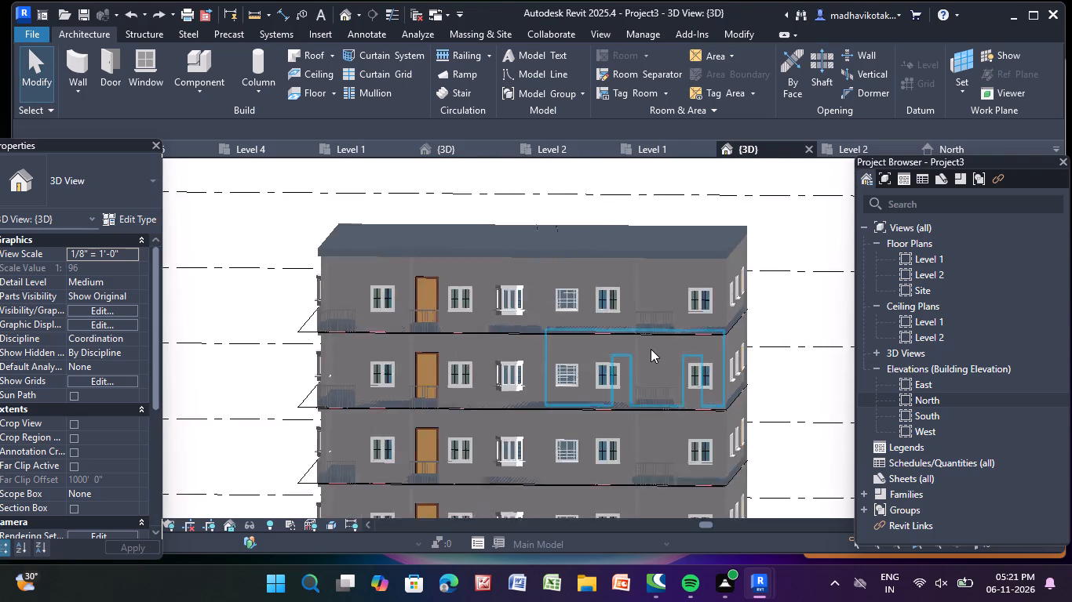
{"action": "scroll", "coordinate": [651, 349], "scroll_direction": "down", "scroll_amount": 1}
{"action": "middle_click_drag", "start_coordinate": [651, 349], "coordinate": [630, 157]}
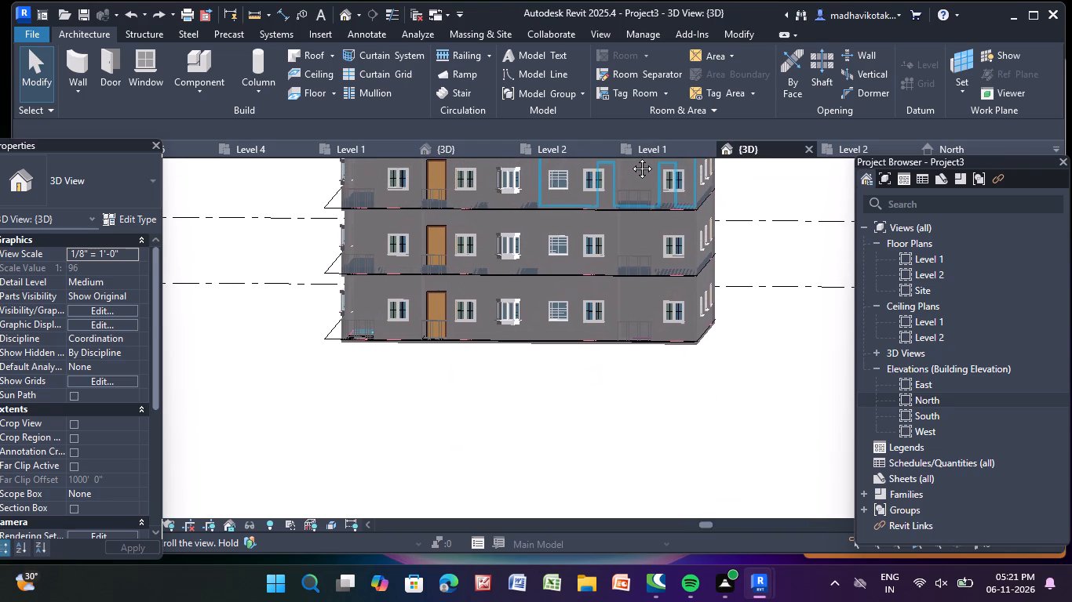
{"action": "middle_click_drag", "start_coordinate": [630, 157], "coordinate": [628, 163]}
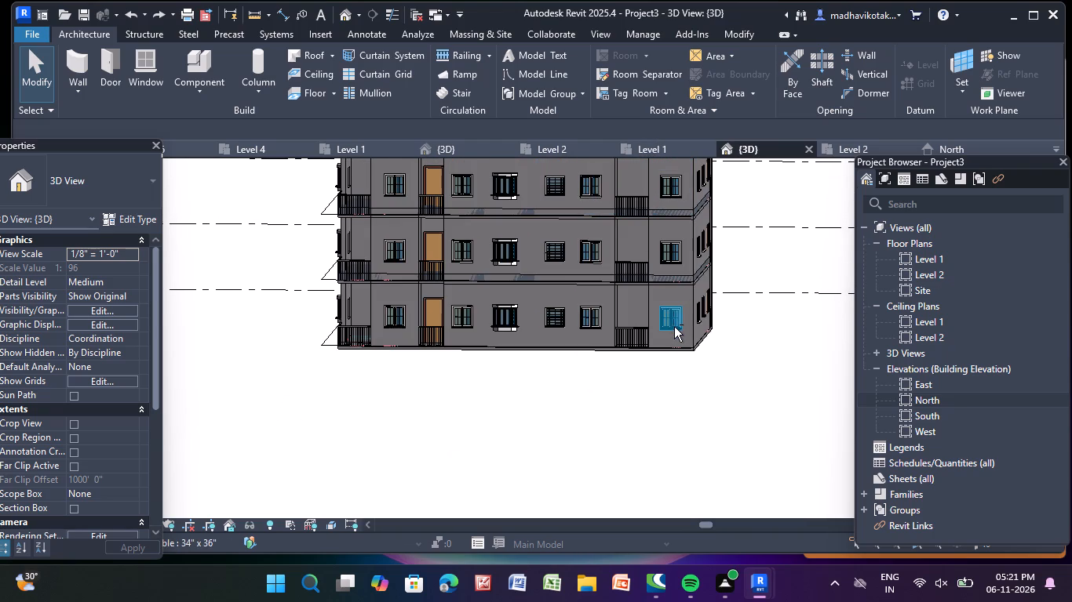
{"action": "middle_click_drag", "start_coordinate": [675, 325], "coordinate": [522, 340], "text": "shift"}
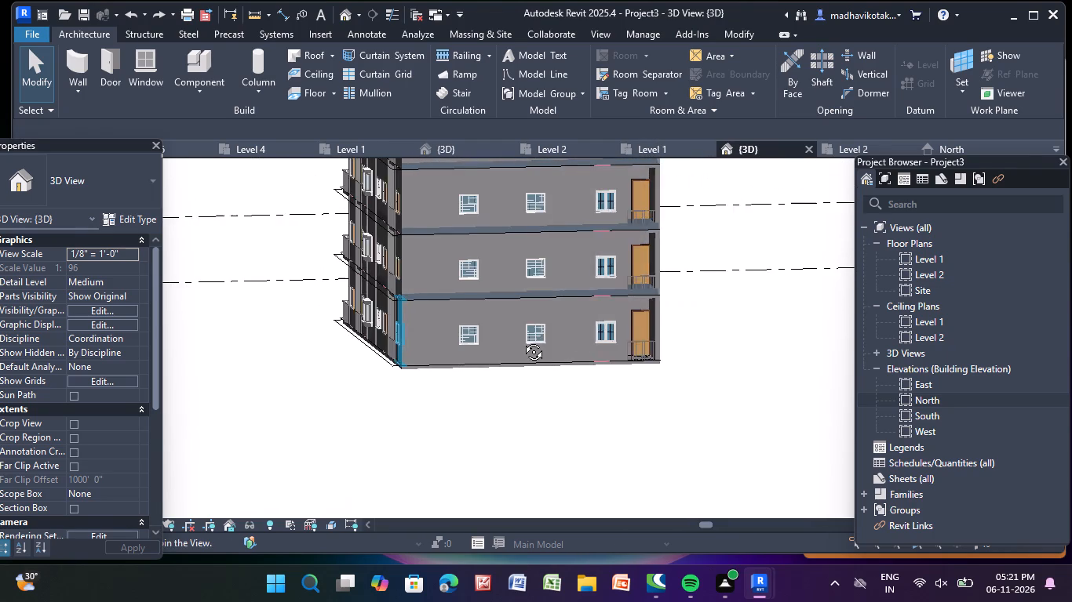
{"action": "middle_click_drag", "start_coordinate": [522, 340], "coordinate": [272, 346], "text": "shift"}
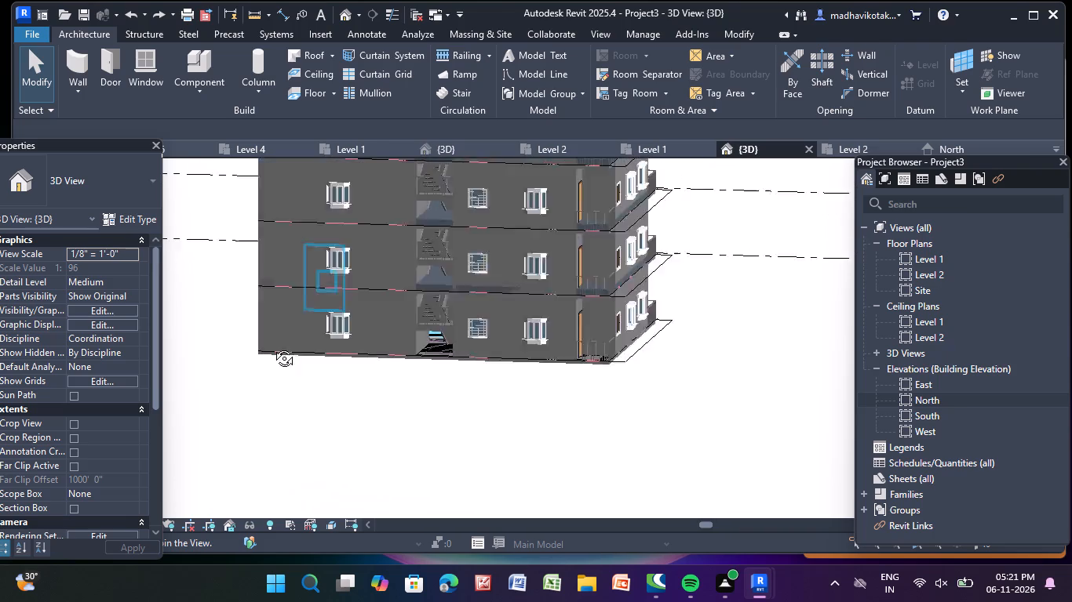
{"action": "middle_click_drag", "start_coordinate": [272, 346], "coordinate": [206, 341], "text": "shift"}
{"action": "middle_click_drag", "start_coordinate": [751, 408], "coordinate": [727, 419], "text": "shift"}
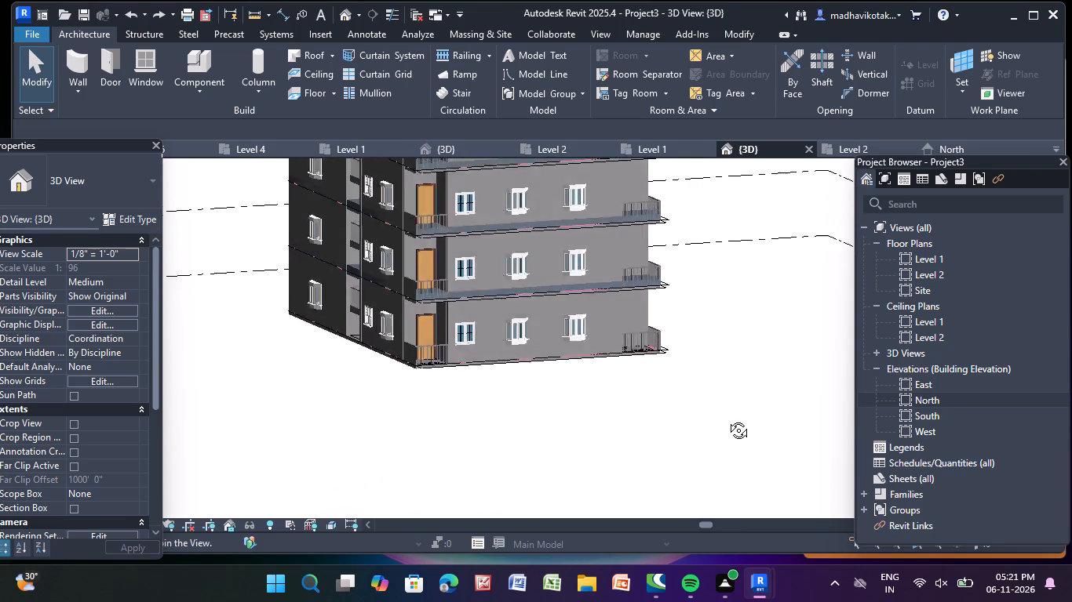
{"action": "middle_click_drag", "start_coordinate": [727, 419], "coordinate": [672, 408], "text": "shift"}
{"action": "middle_click", "coordinate": [672, 408], "text": "shift"}
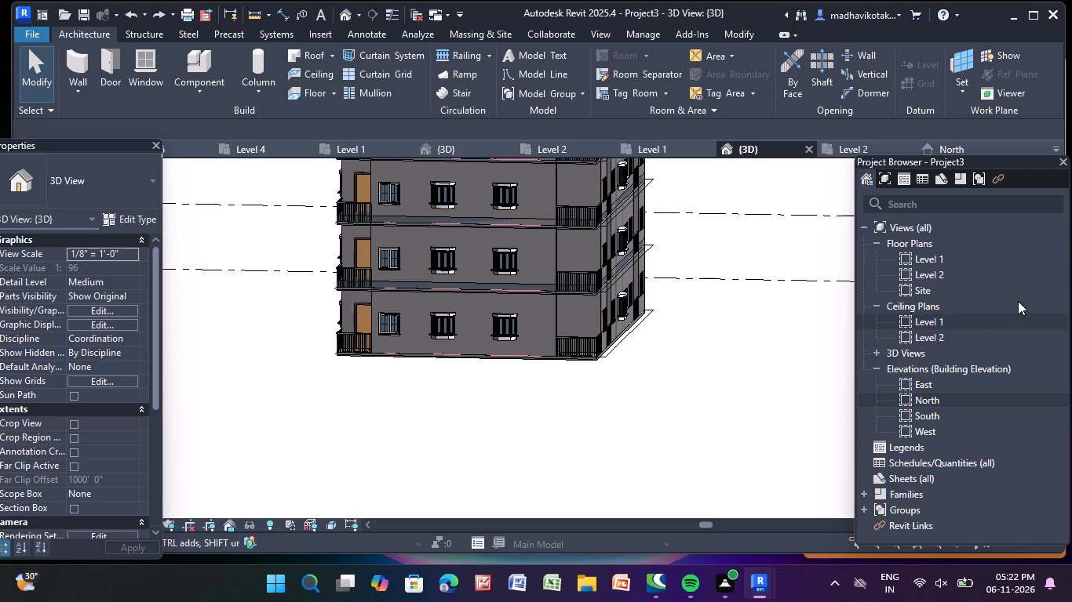
Check the building square-on in the Back, Left and Front orientations with the Project Browser temporarily hidden.
{"action": "left_click", "coordinate": [1067, 158]}
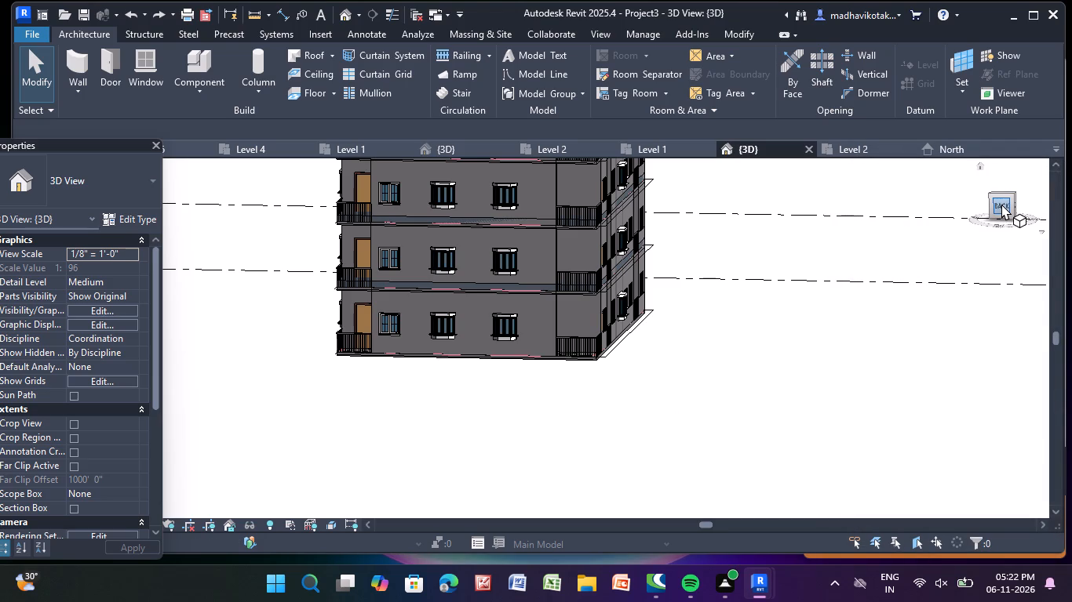
{"action": "left_click", "coordinate": [1001, 204]}
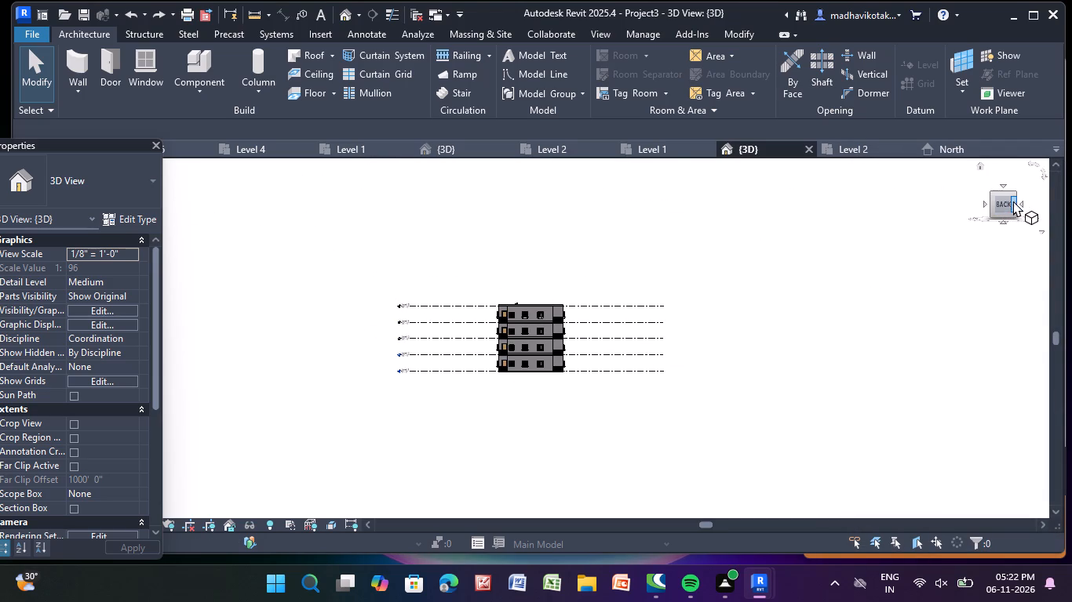
{"action": "left_click", "coordinate": [1021, 202]}
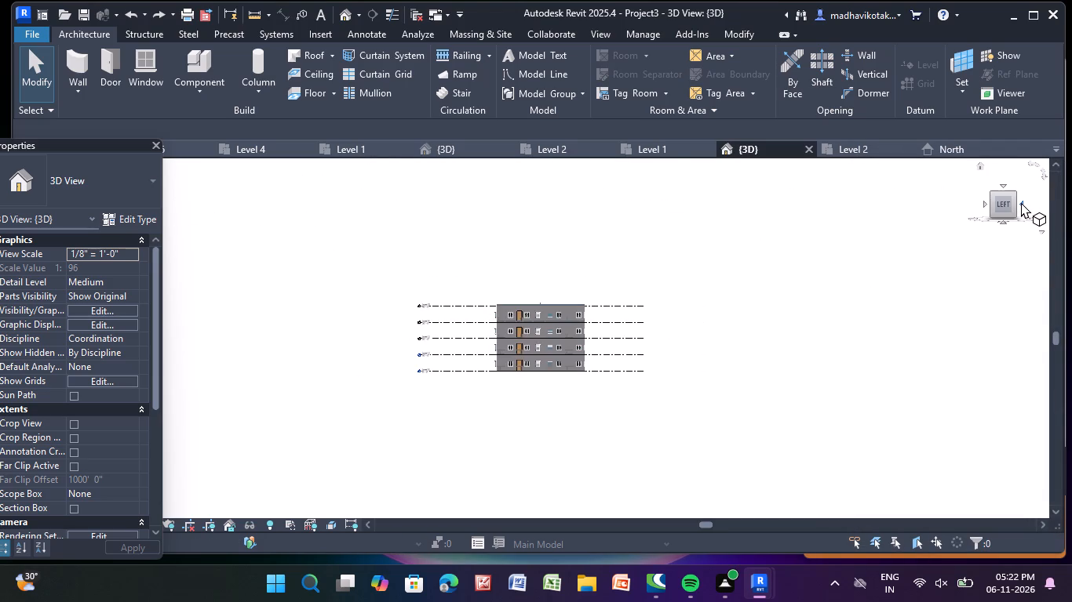
{"action": "left_click", "coordinate": [1021, 202]}
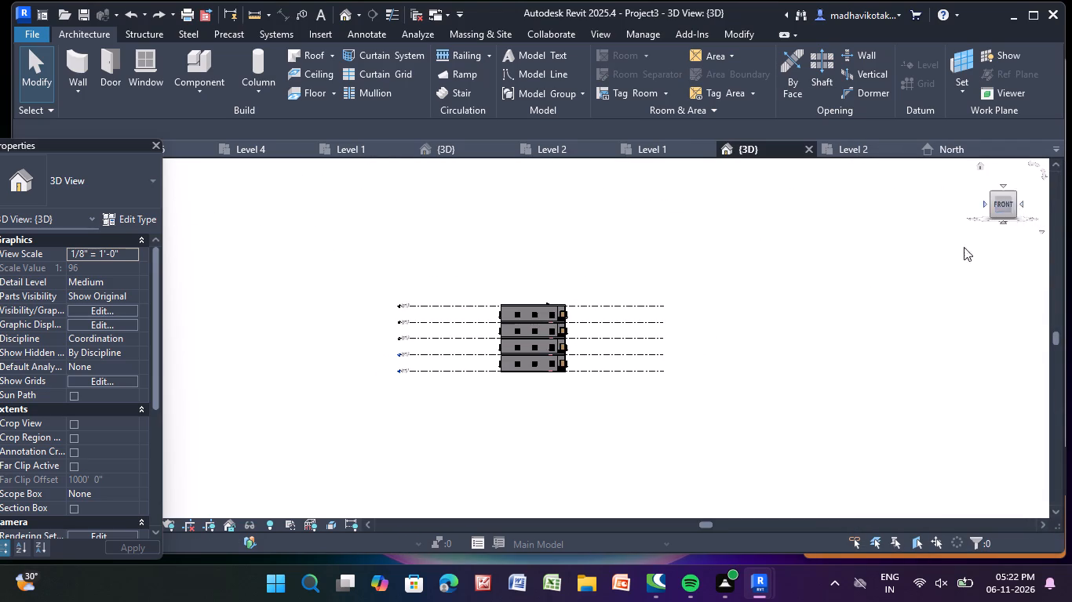
{"action": "right_click", "coordinate": [797, 386]}
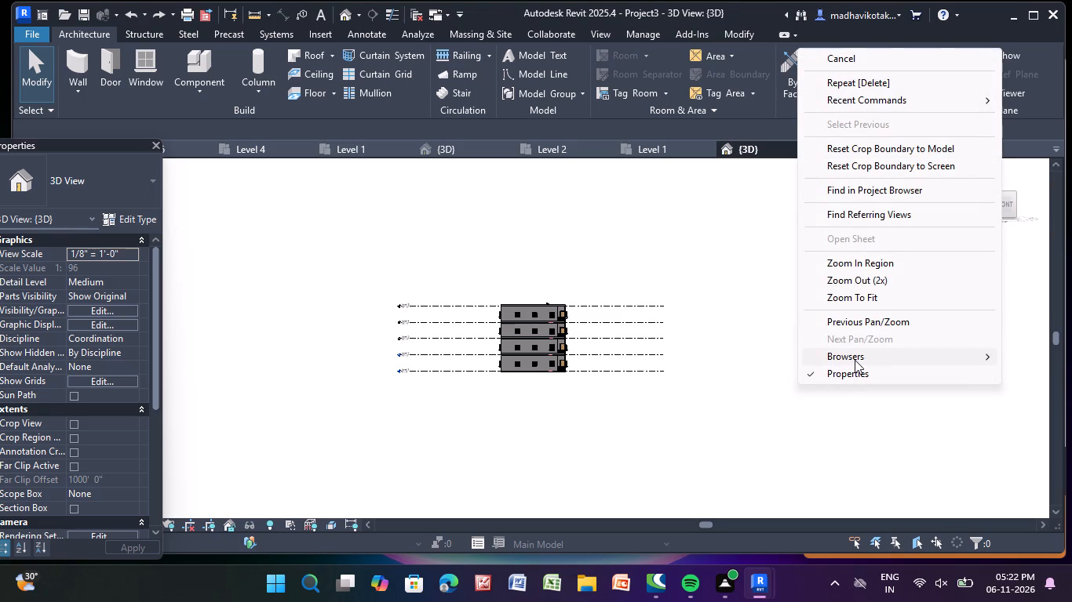
{"action": "left_click", "coordinate": [753, 355]}
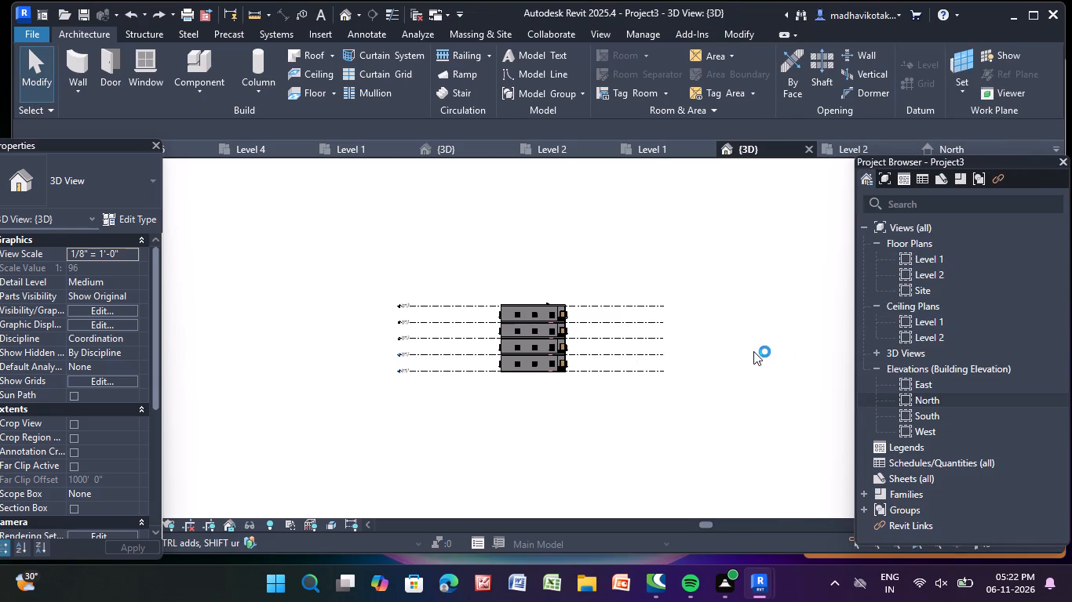
Examine the four-storey building's windows, balconies, roof and stair opening, first square-on and then from angled 3D views.
{"action": "left_click", "coordinate": [711, 296]}
{"action": "scroll", "coordinate": [578, 356], "scroll_direction": "up", "scroll_amount": 3}
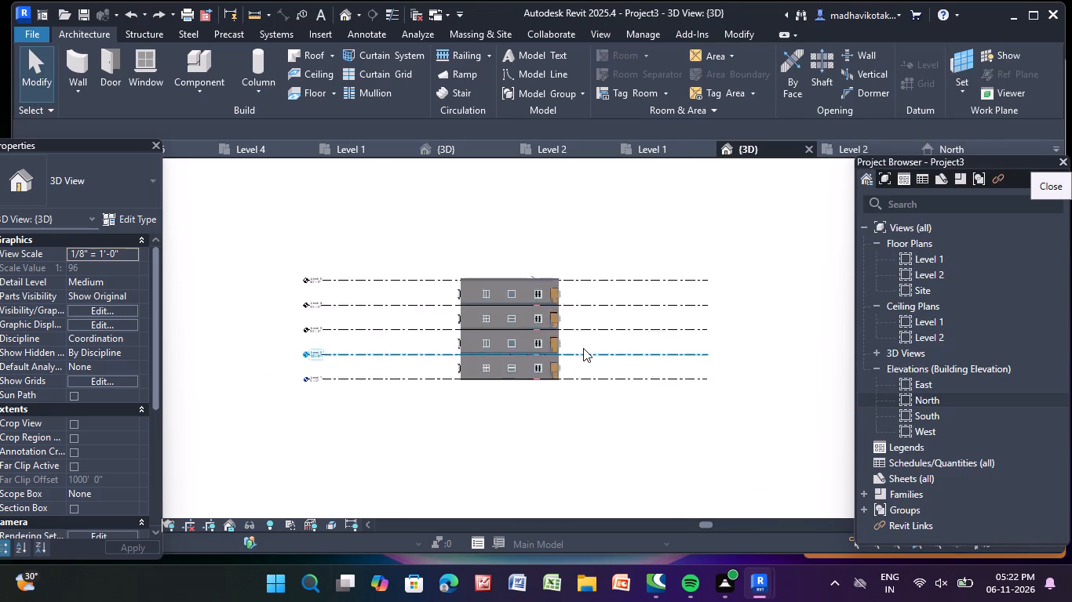
{"action": "scroll", "coordinate": [583, 348], "scroll_direction": "up", "scroll_amount": 6}
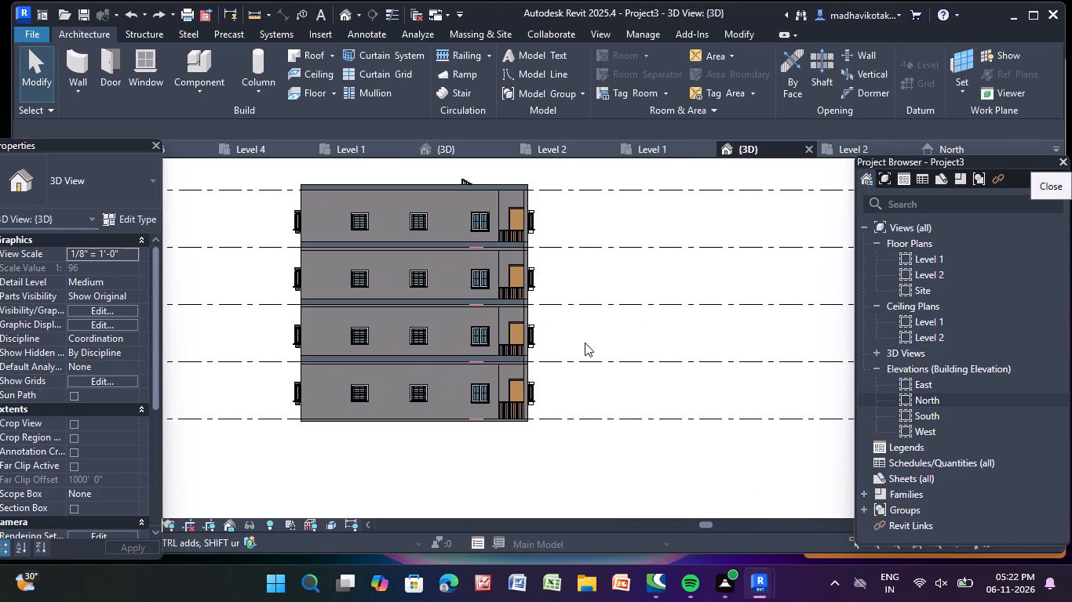
{"action": "scroll", "coordinate": [503, 341], "scroll_direction": "up", "scroll_amount": 1}
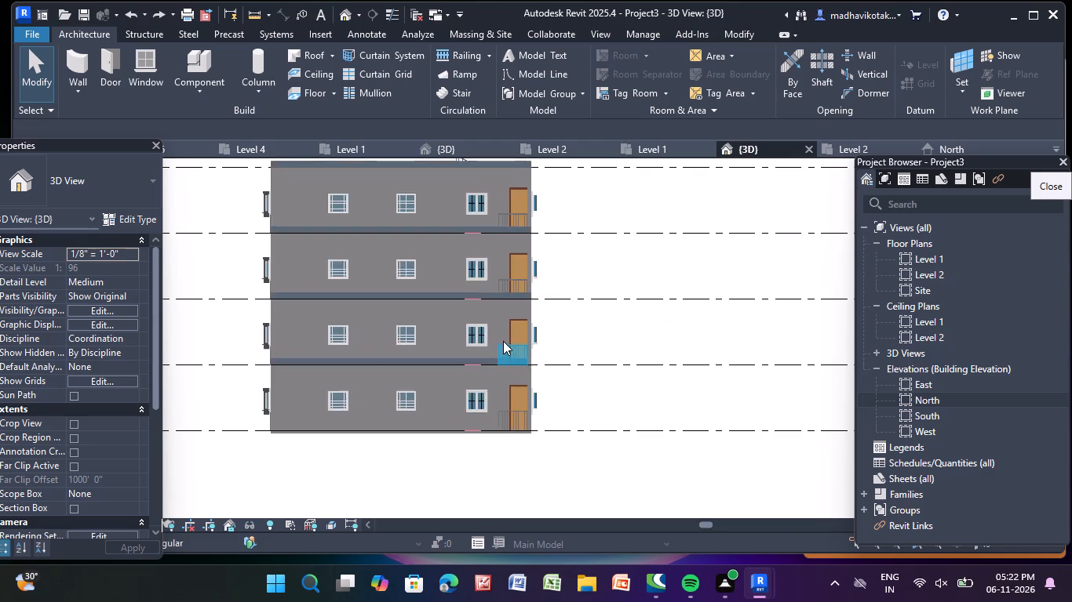
{"action": "middle_click_drag", "start_coordinate": [503, 341], "coordinate": [591, 442]}
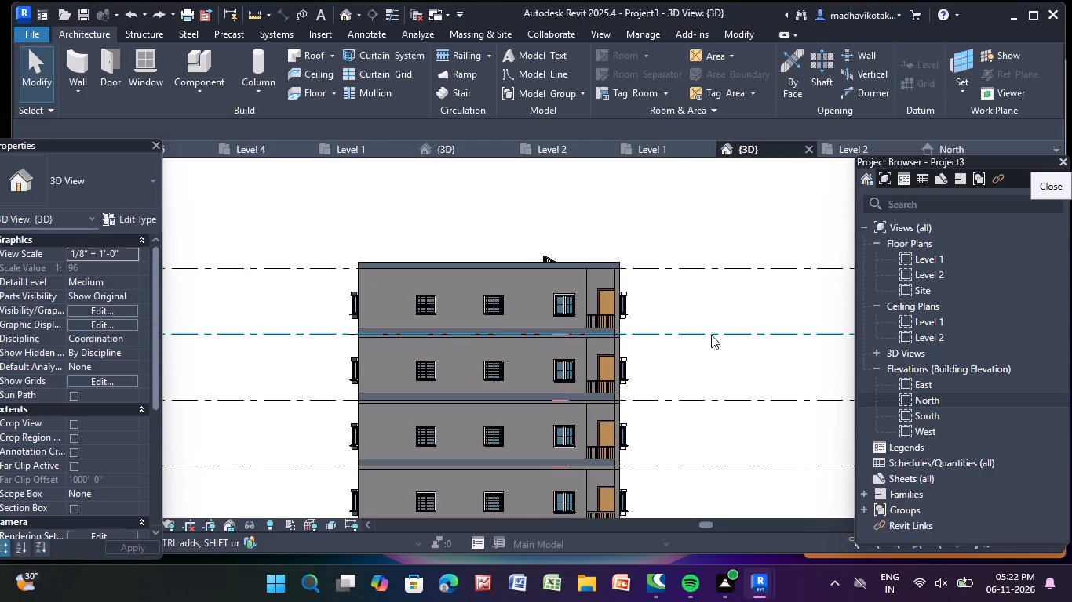
{"action": "scroll", "coordinate": [711, 335], "scroll_direction": "down", "scroll_amount": 3}
{"action": "middle_click_drag", "start_coordinate": [711, 335], "coordinate": [654, 383], "text": "shift"}
{"action": "middle_click_drag", "start_coordinate": [679, 368], "coordinate": [654, 384], "text": "shift"}
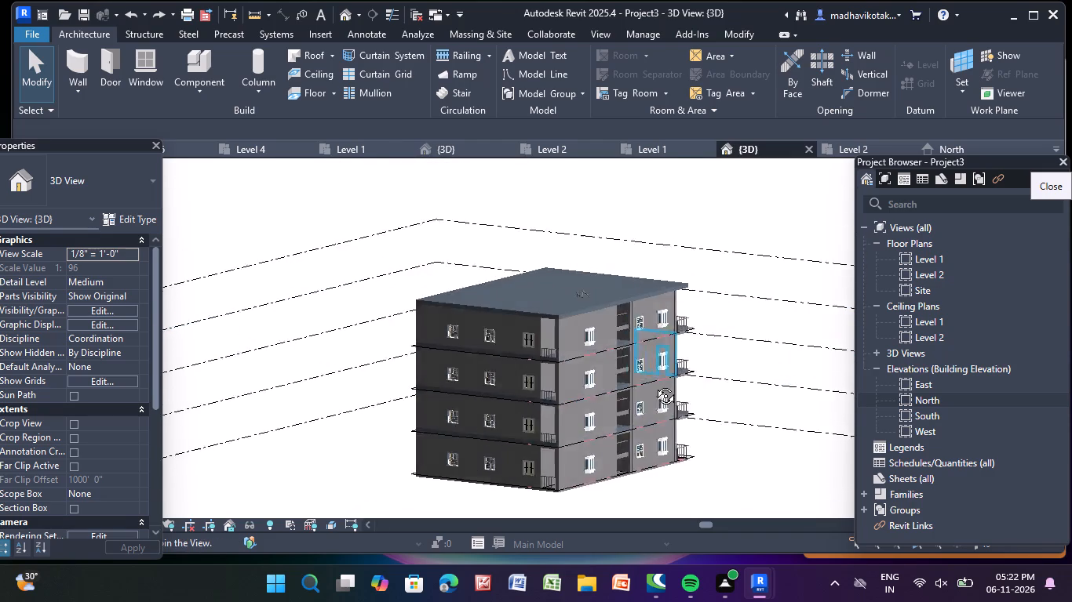
{"action": "middle_click_drag", "start_coordinate": [654, 384], "coordinate": [549, 369], "text": "shift"}
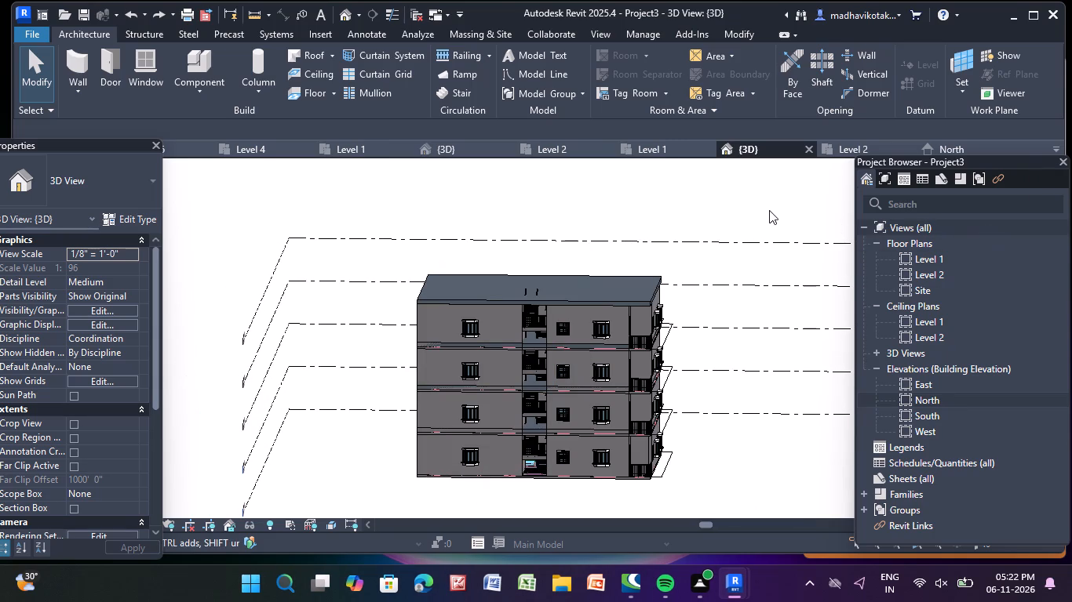
{"action": "middle_click_drag", "start_coordinate": [766, 238], "coordinate": [775, 118]}
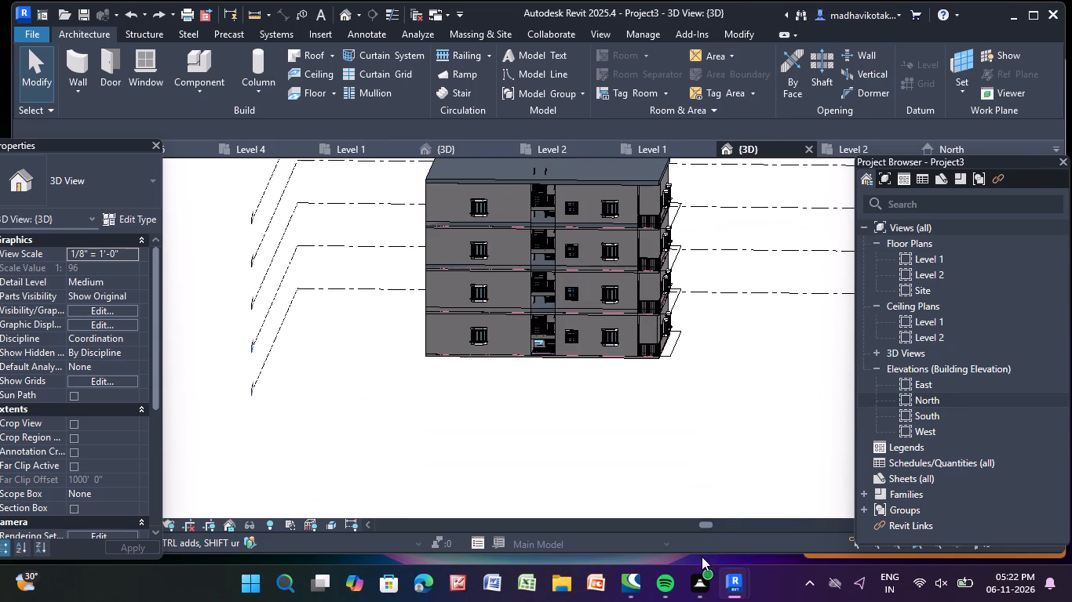
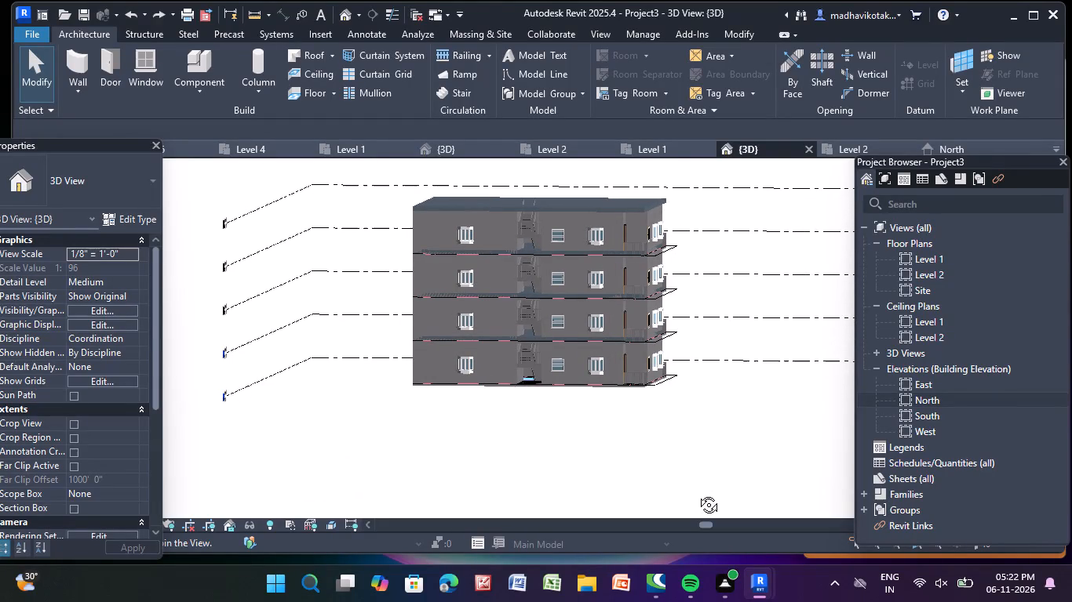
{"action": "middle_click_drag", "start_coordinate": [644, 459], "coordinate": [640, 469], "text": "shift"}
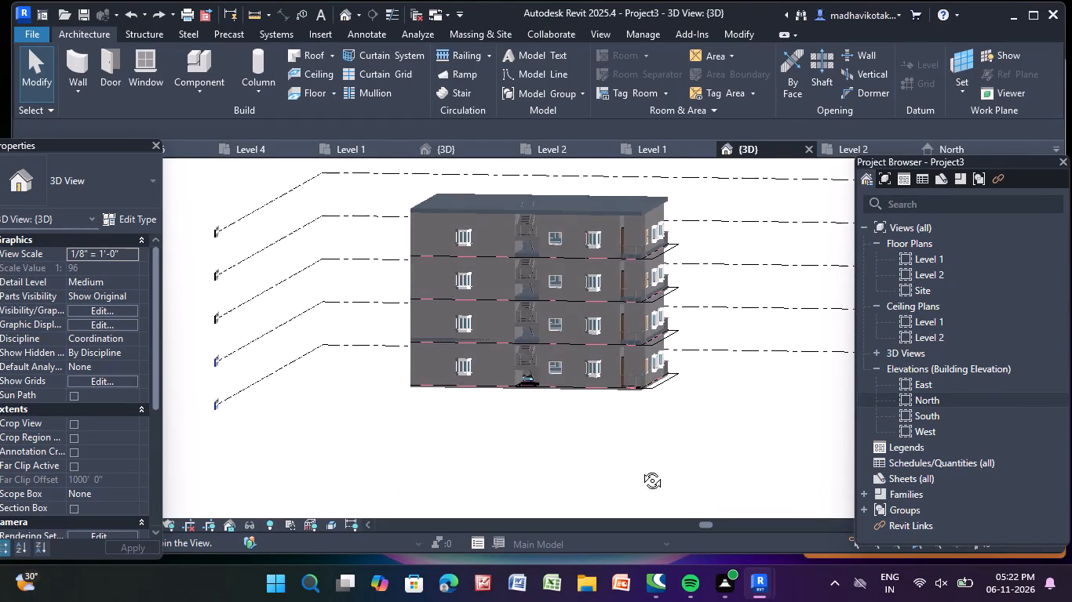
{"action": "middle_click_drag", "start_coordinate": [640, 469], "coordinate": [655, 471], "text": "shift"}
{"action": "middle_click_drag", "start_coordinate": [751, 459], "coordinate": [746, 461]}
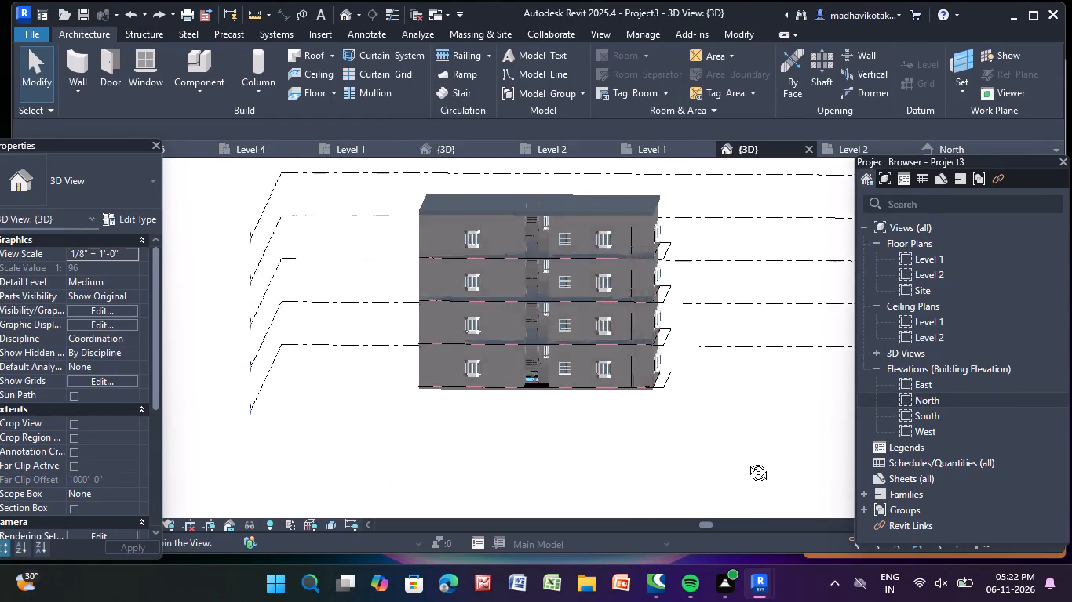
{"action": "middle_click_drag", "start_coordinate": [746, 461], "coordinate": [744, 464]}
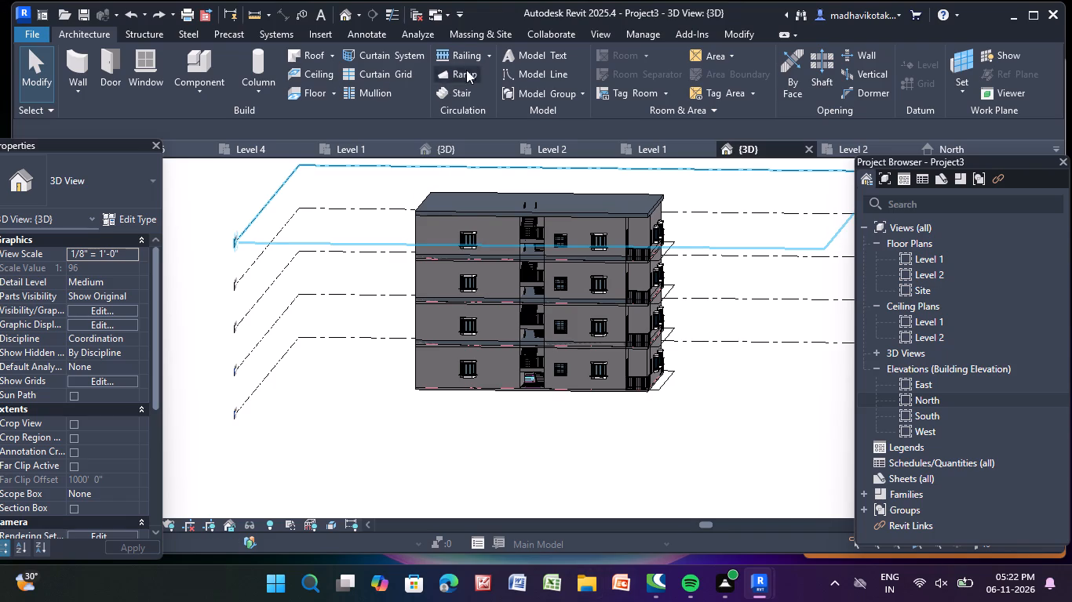
Create floor plan views for Level 3, Level 4 and Level 5.
{"action": "left_click", "coordinate": [602, 33]}
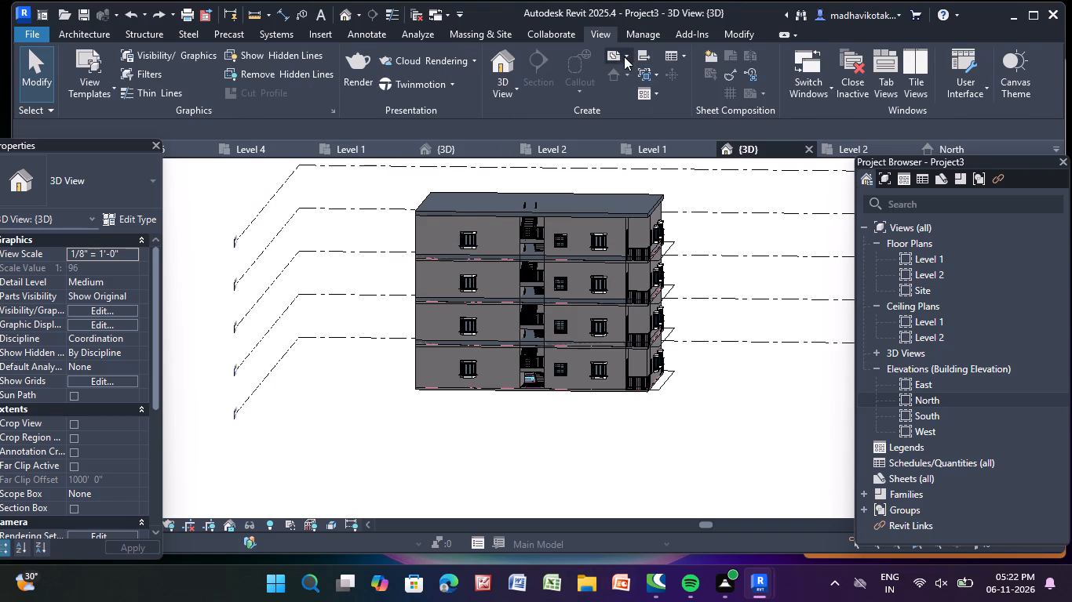
{"action": "left_click", "coordinate": [622, 55]}
{"action": "left_click", "coordinate": [618, 84]}
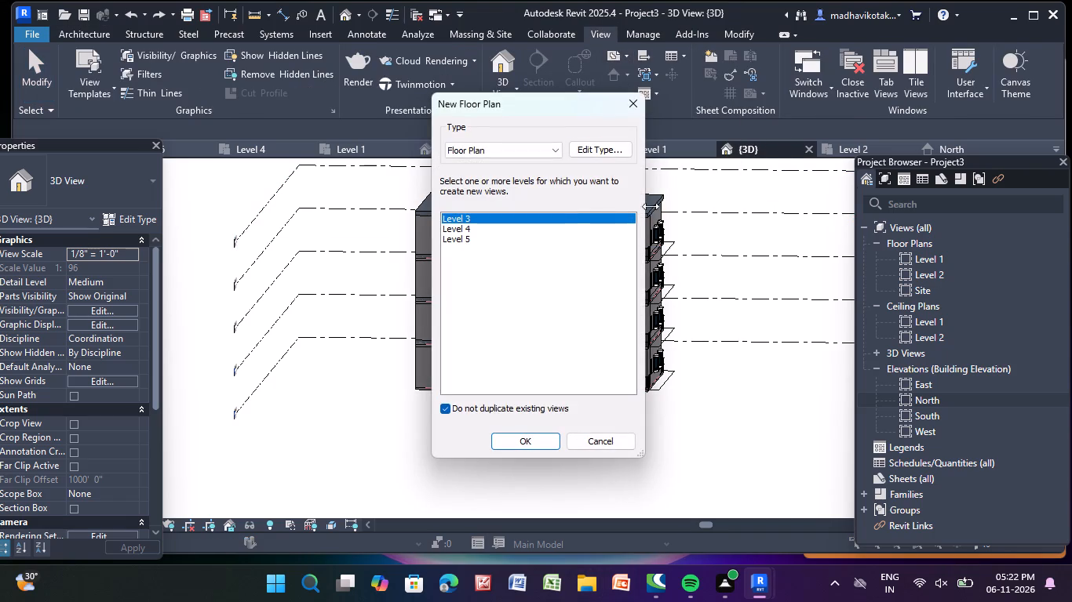
{"action": "left_click_drag", "start_coordinate": [503, 216], "coordinate": [489, 263]}
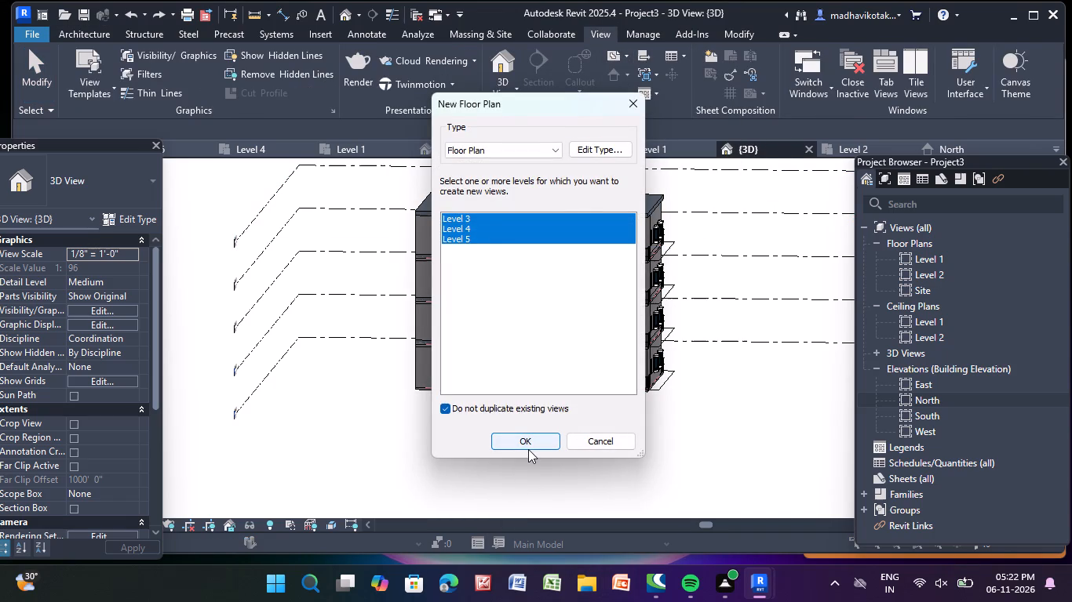
{"action": "left_click", "coordinate": [528, 448]}
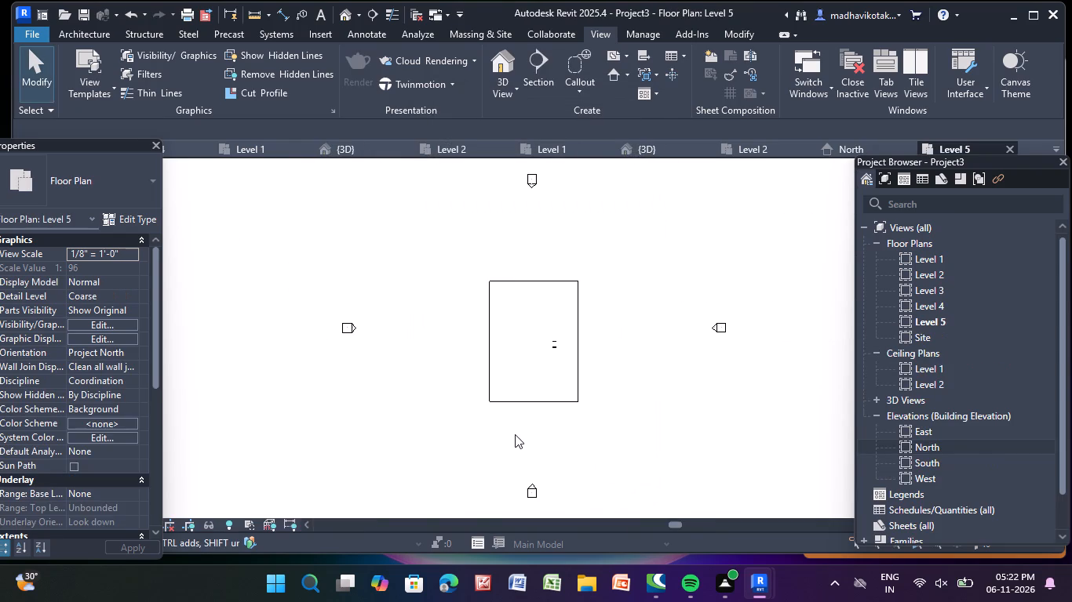
Draw a rectangle of Generic - 9" walls on Level 5 along the roof outline, about 39'-6" by 54'-0".
{"action": "scroll", "coordinate": [534, 408], "scroll_direction": "up", "scroll_amount": 3}
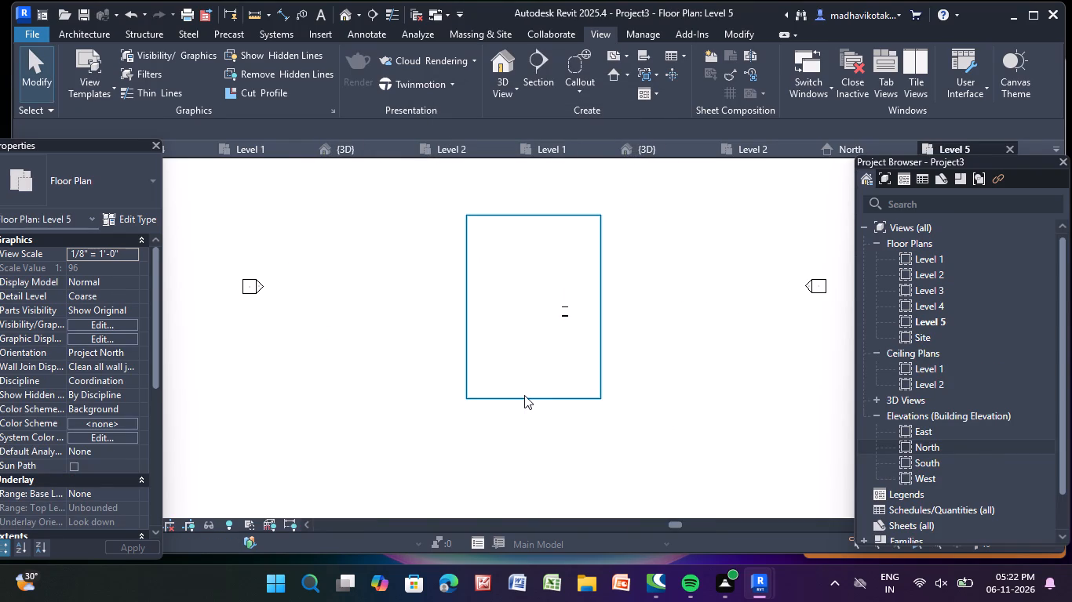
{"action": "left_click", "coordinate": [70, 31]}
{"action": "left_click", "coordinate": [79, 60]}
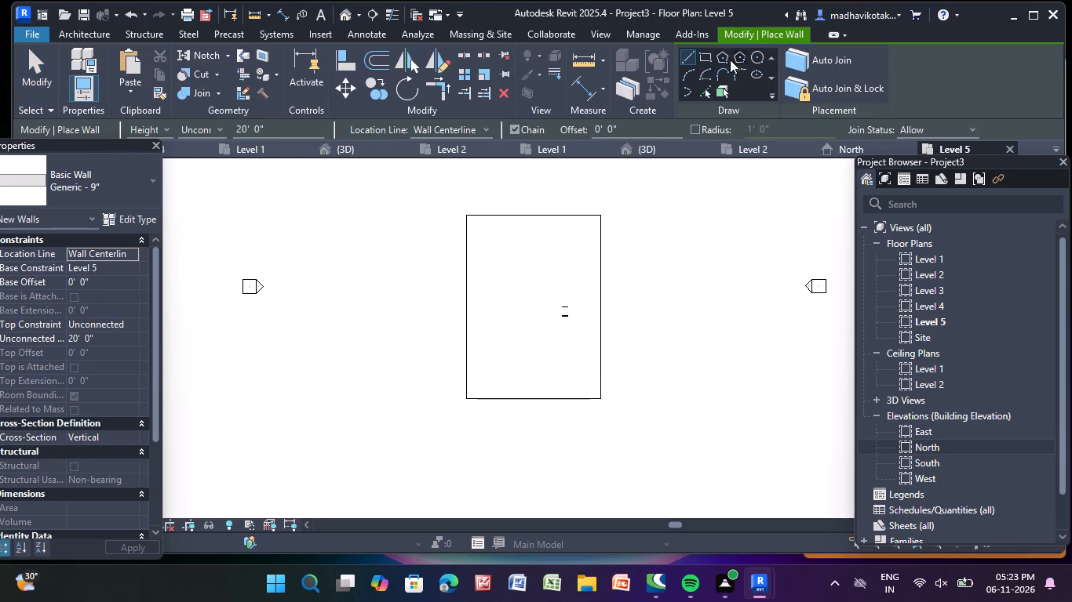
{"action": "left_click", "coordinate": [701, 52]}
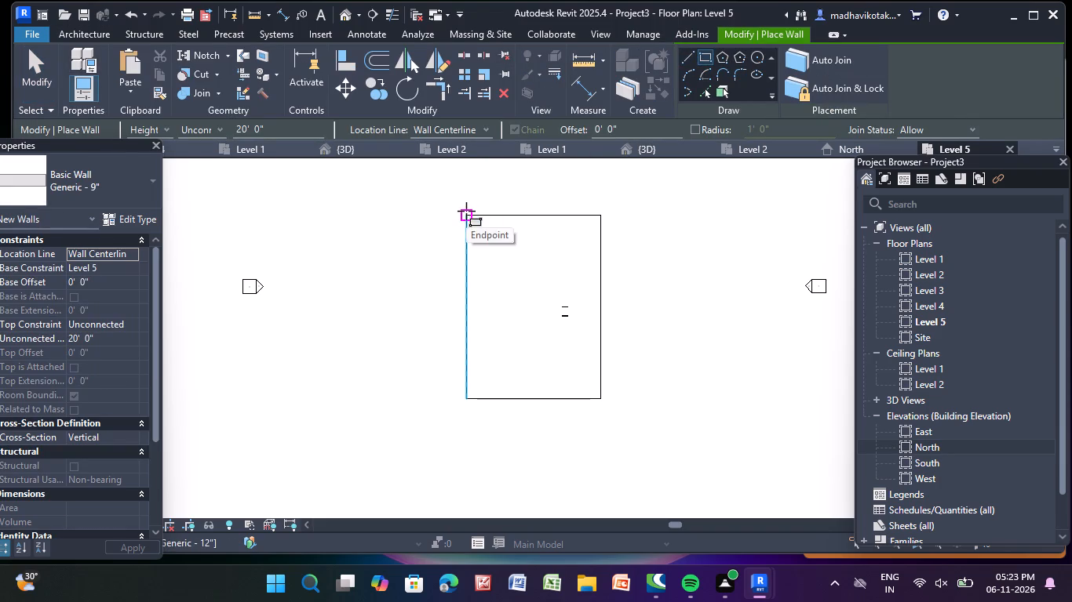
{"action": "scroll", "coordinate": [466, 211], "scroll_direction": "up", "scroll_amount": 6}
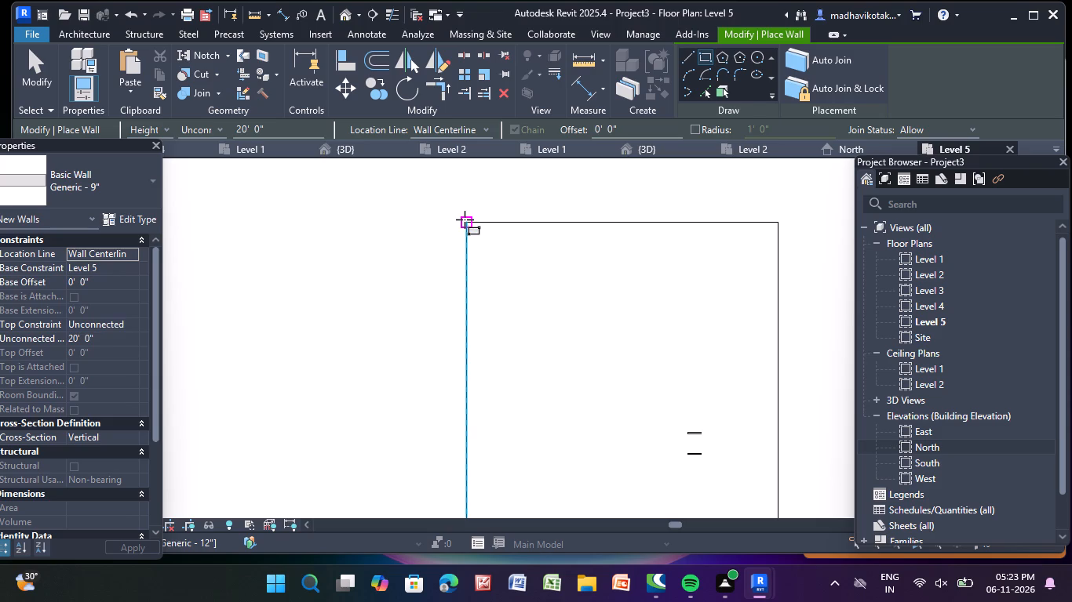
{"action": "left_click", "coordinate": [465, 219]}
{"action": "middle_click_drag", "start_coordinate": [767, 506], "coordinate": [596, 107]}
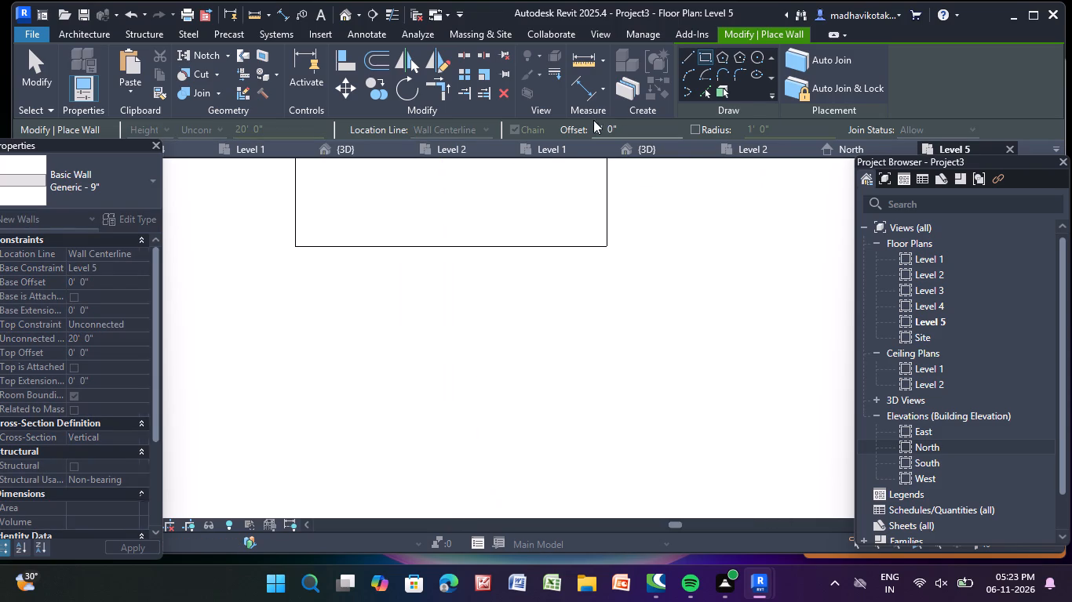
{"action": "left_click", "coordinate": [606, 248]}
{"action": "middle_click_drag", "start_coordinate": [603, 245], "coordinate": [596, 369]}
{"action": "key", "text": "Escape"}
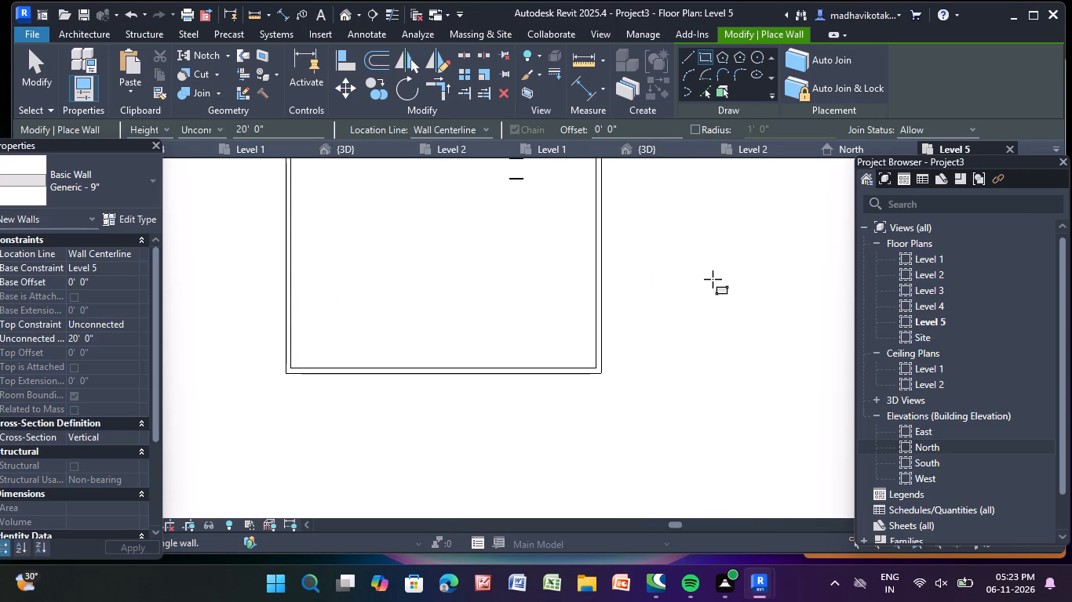
{"action": "key", "text": "Escape"}
{"action": "key", "text": "Escape"}
{"action": "scroll", "coordinate": [704, 264], "scroll_direction": "down", "scroll_amount": 6}
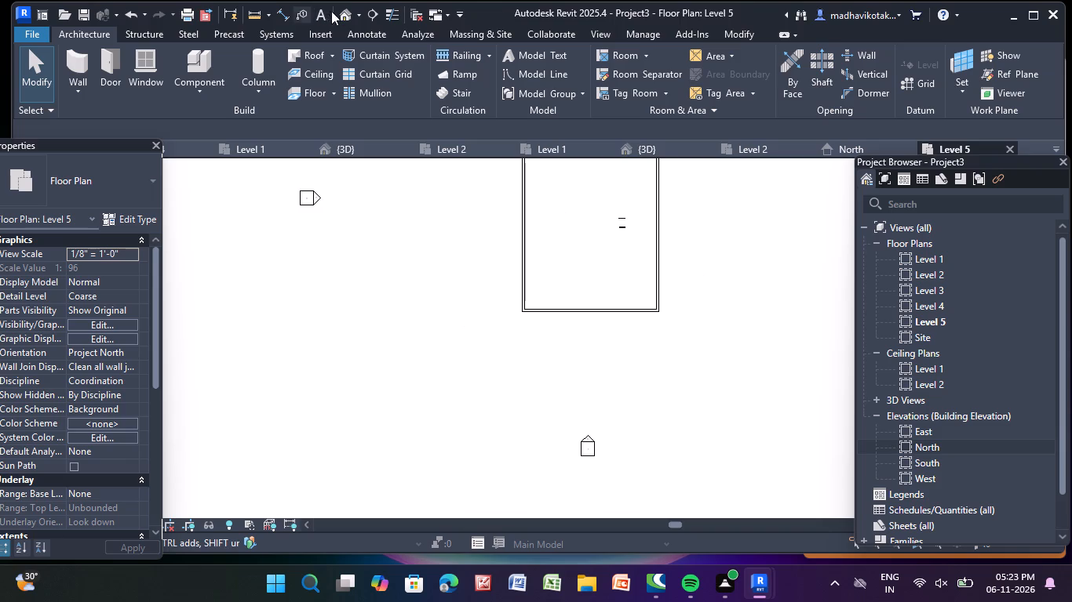
In the 3D view, set the unconnected height of the Level 5 long wall above the stair-opening facade to 10'-0".
{"action": "left_click", "coordinate": [342, 9]}
{"action": "middle_click_drag", "start_coordinate": [499, 267], "coordinate": [481, 353]}
{"action": "left_click", "coordinate": [476, 253]}
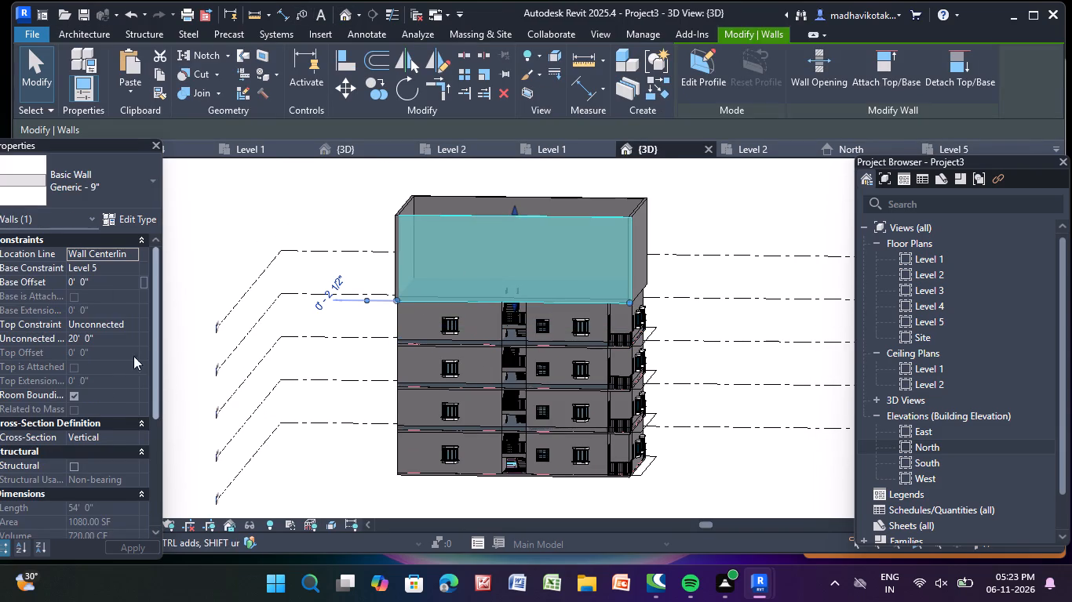
{"action": "left_click", "coordinate": [113, 343]}
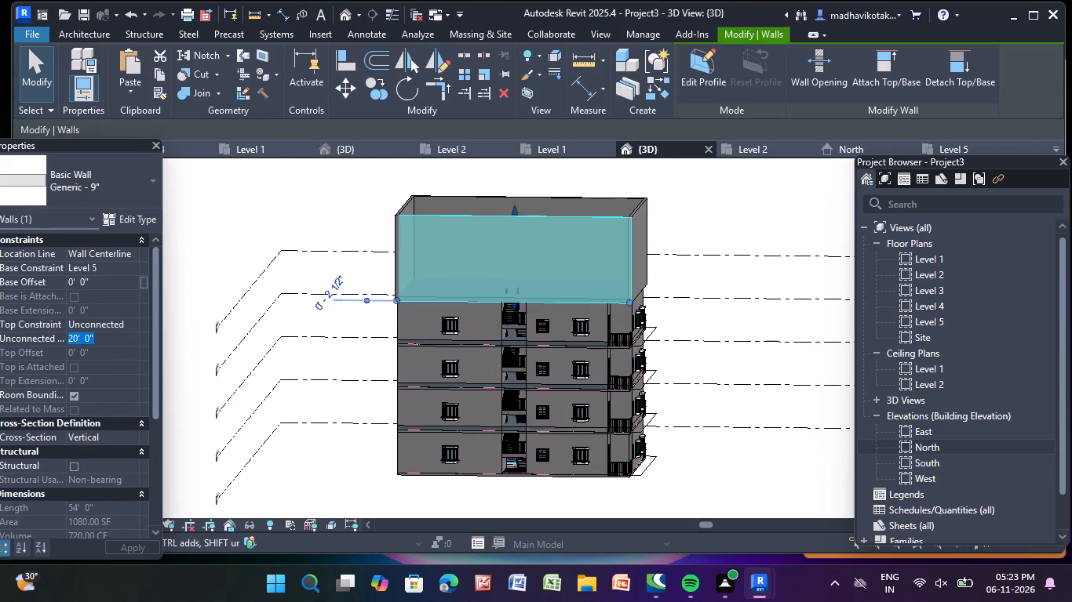
{"action": "key", "text": "BackSpace"}
{"action": "type", "text": "10'"}
{"action": "key", "text": "Return"}
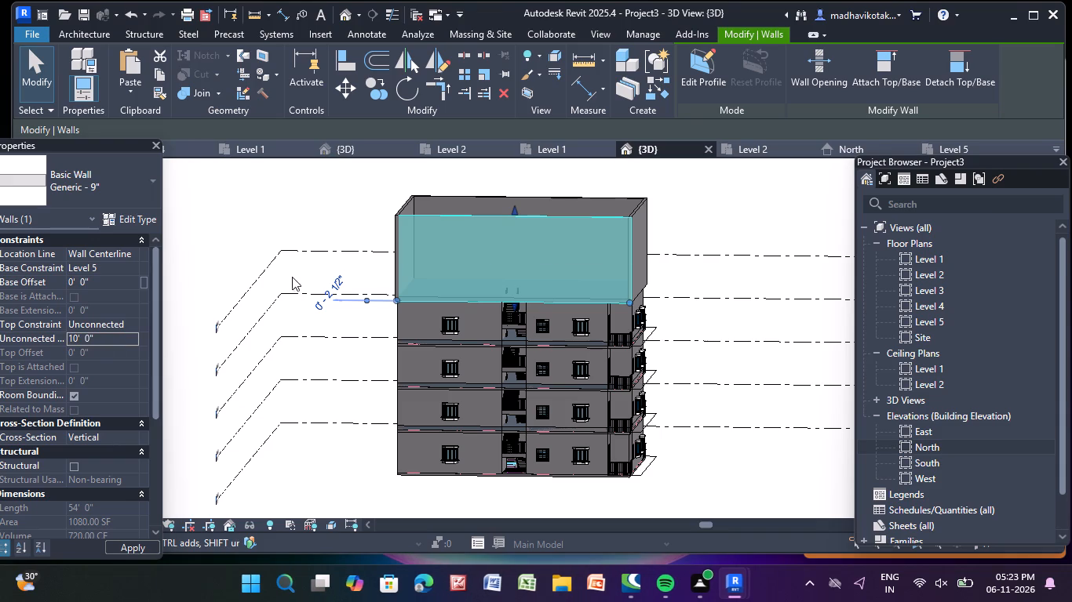
{"action": "left_click", "coordinate": [266, 227]}
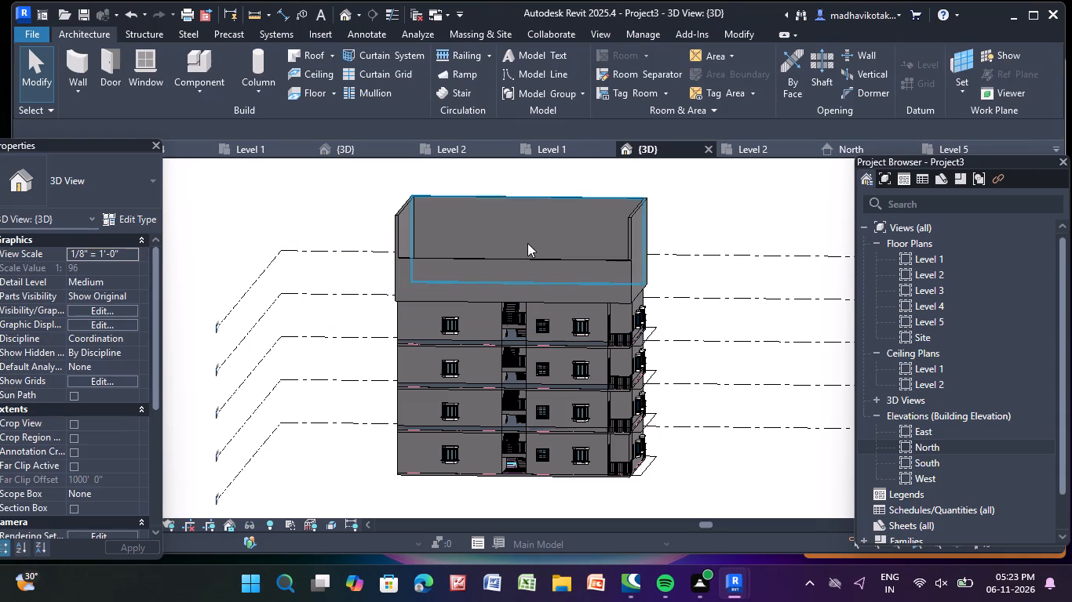
Set the unconnected height of the opposite Level 5 long wall to 10'-0".
{"action": "left_click", "coordinate": [538, 228]}
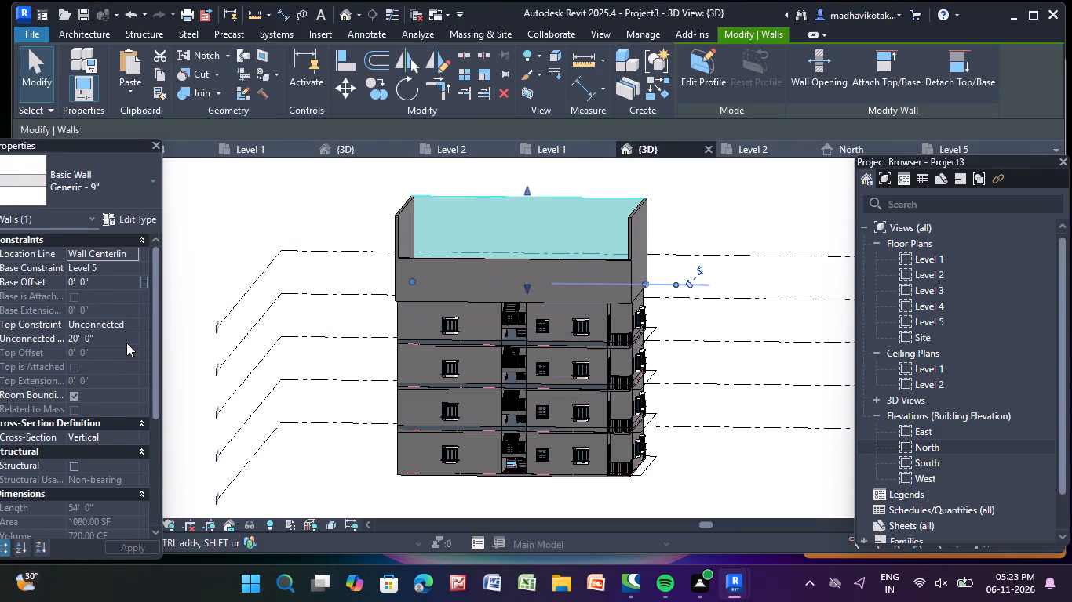
{"action": "left_click", "coordinate": [125, 339]}
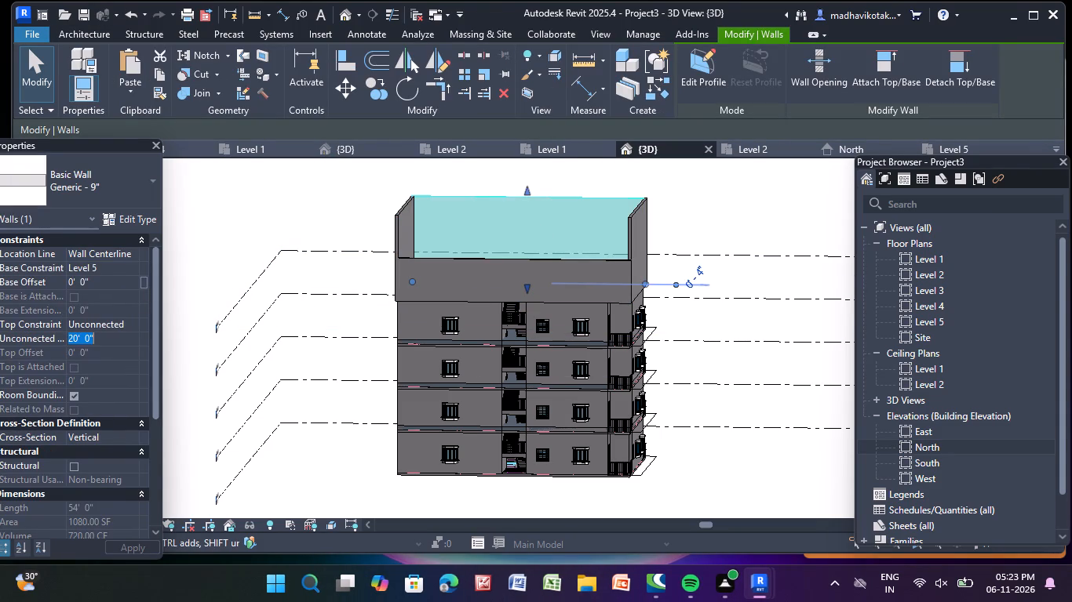
{"action": "key", "text": "BackSpace"}
{"action": "type", "text": "10'"}
{"action": "key", "text": "Return"}
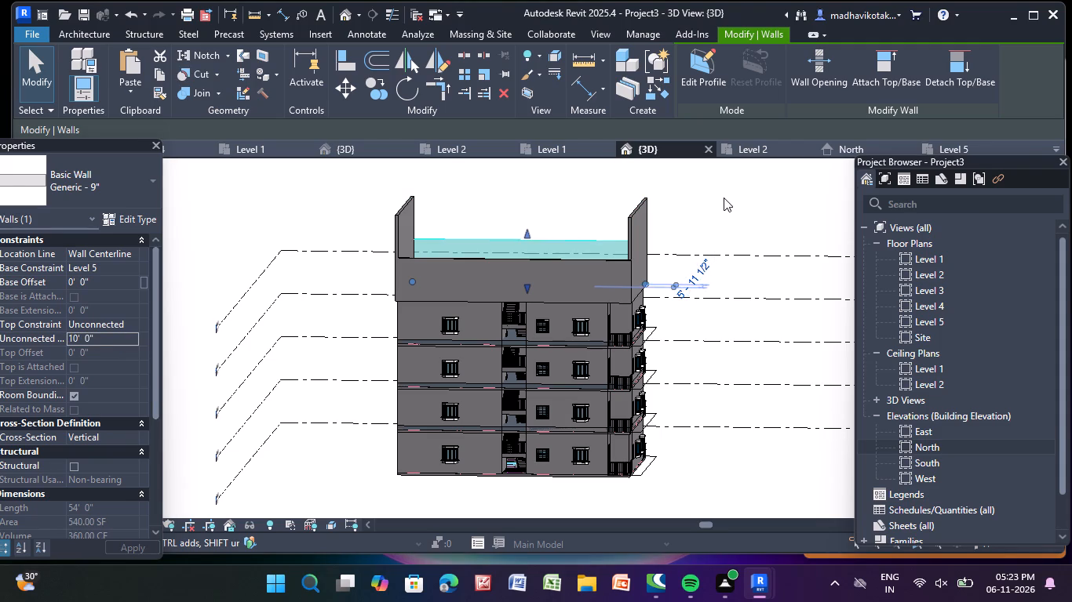
{"action": "left_click", "coordinate": [724, 191]}
Set the unconnected height of the Level 5 short wall above the balcony side to 10'-0".
{"action": "left_click", "coordinate": [639, 223]}
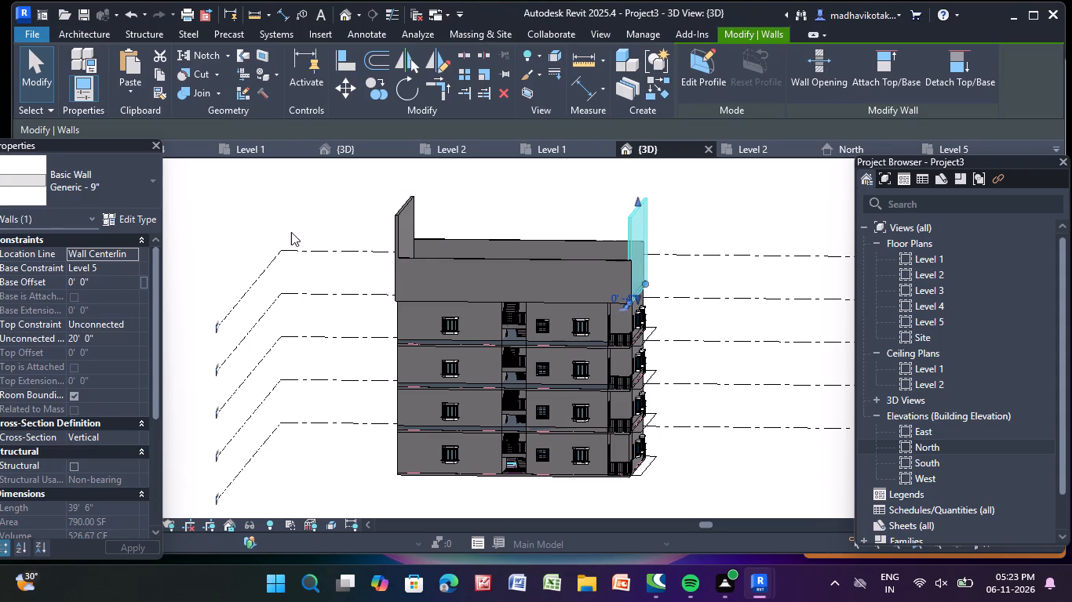
{"action": "left_click", "coordinate": [111, 332]}
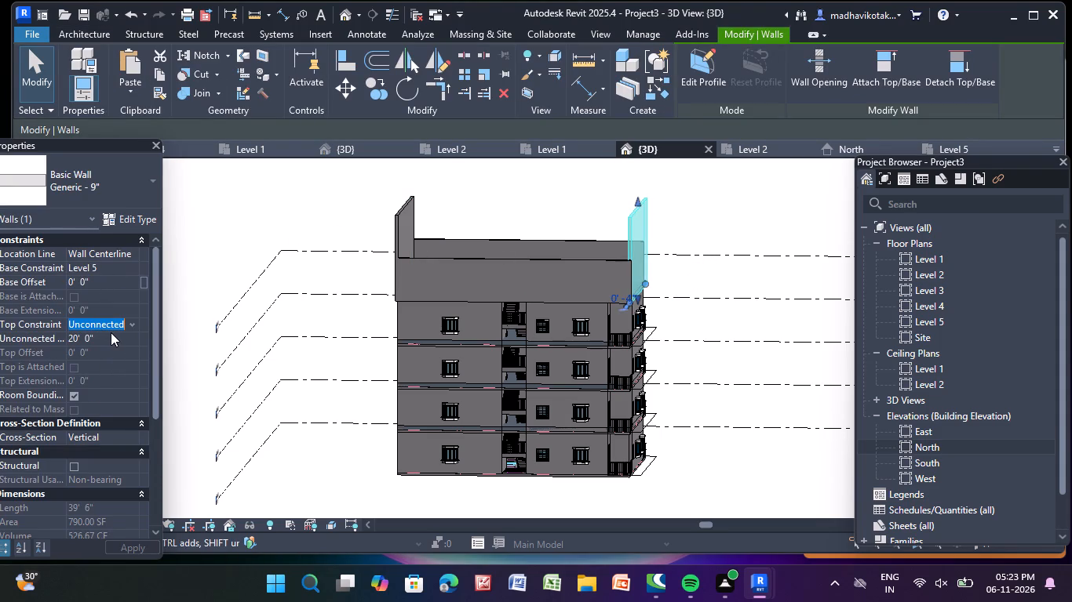
{"action": "left_click", "coordinate": [105, 337]}
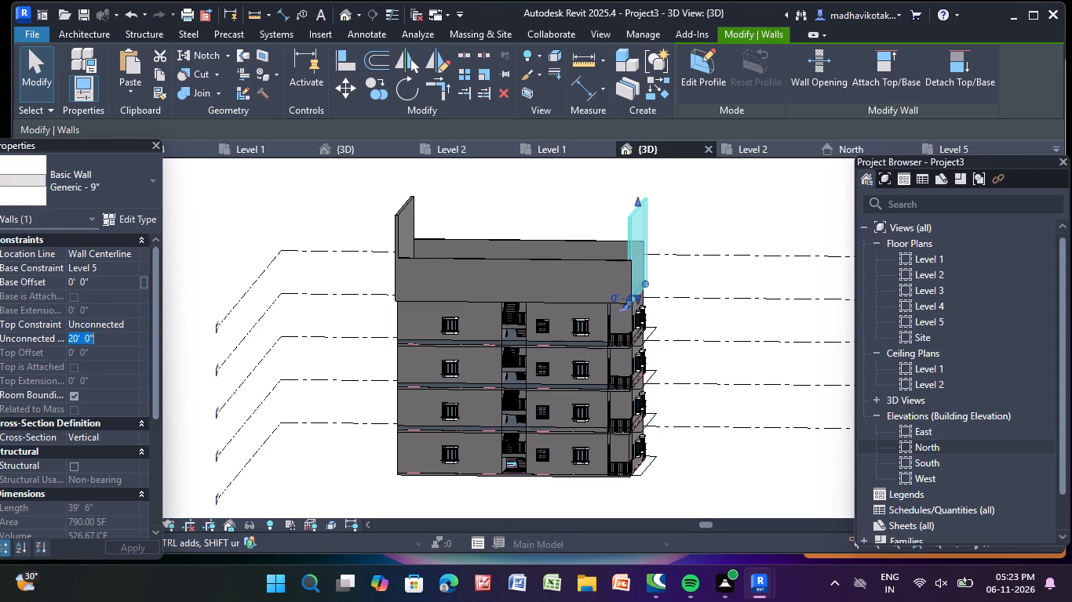
{"action": "key", "text": "BackSpace"}
{"action": "type", "text": "10'"}
{"action": "key", "text": "Return"}
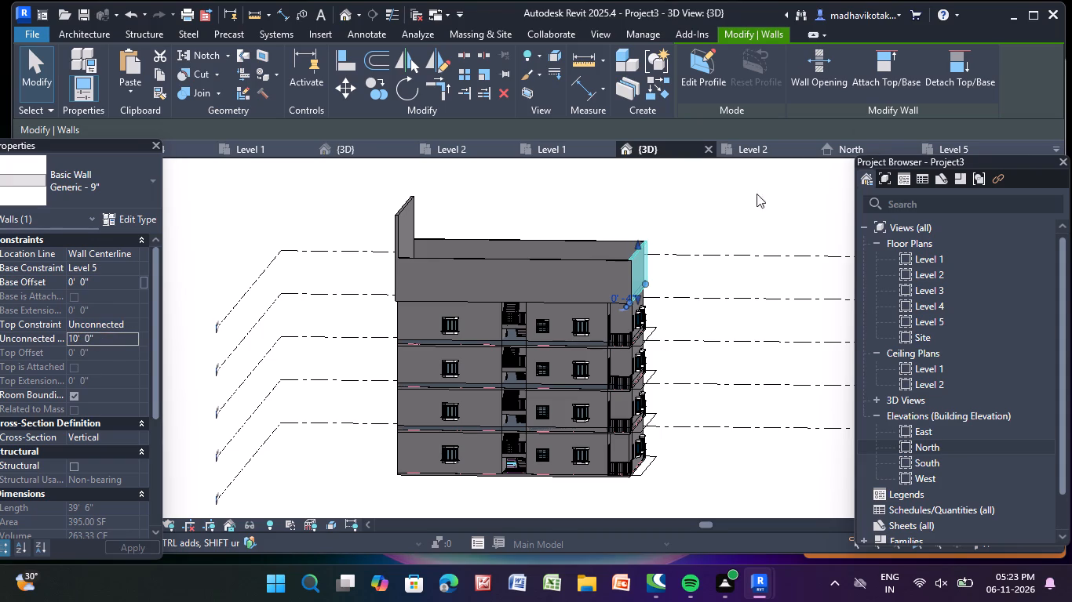
{"action": "left_click", "coordinate": [738, 217]}
Set the unconnected height of the remaining Level 5 short wall to 10'-0".
{"action": "left_click", "coordinate": [398, 217]}
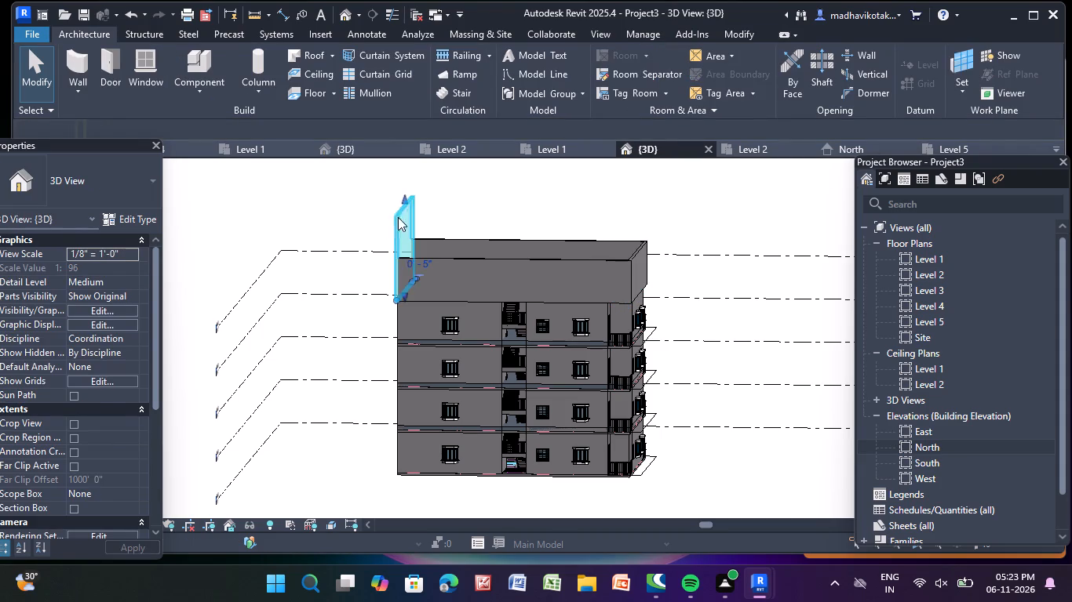
{"action": "left_click", "coordinate": [121, 342]}
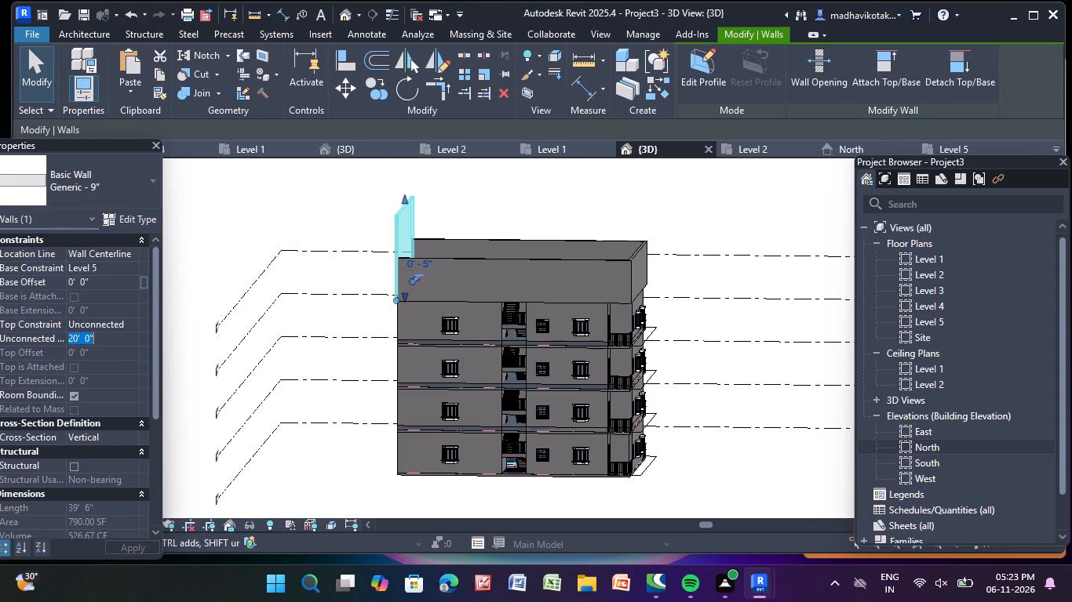
{"action": "key", "text": "BackSpace"}
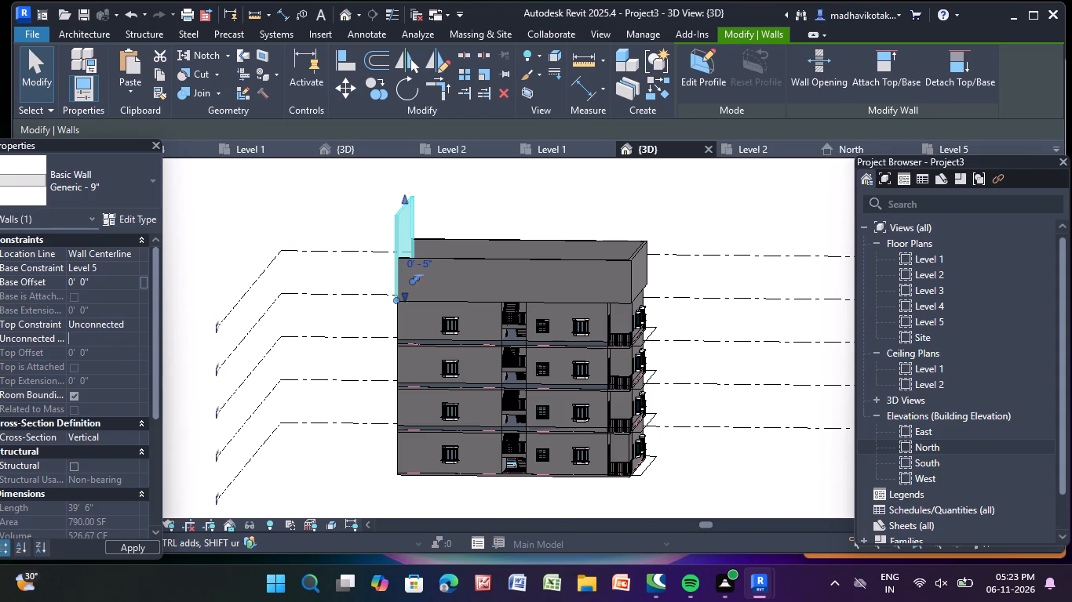
{"action": "type", "text": "10"}
{"action": "key", "text": "apostrophe"}
{"action": "key", "text": "Return"}
{"action": "left_click", "coordinate": [642, 213]}
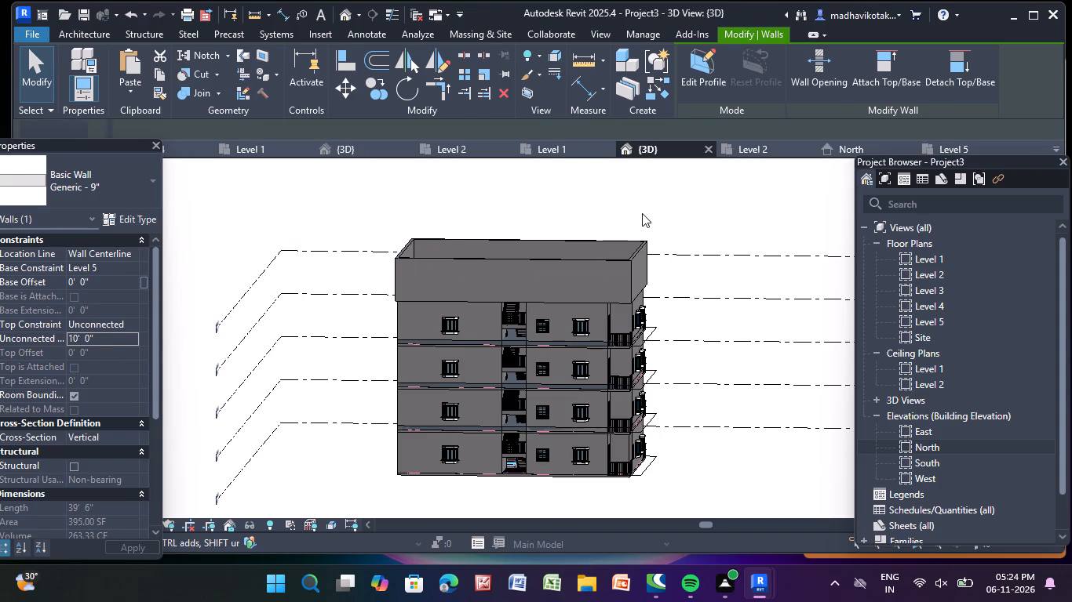
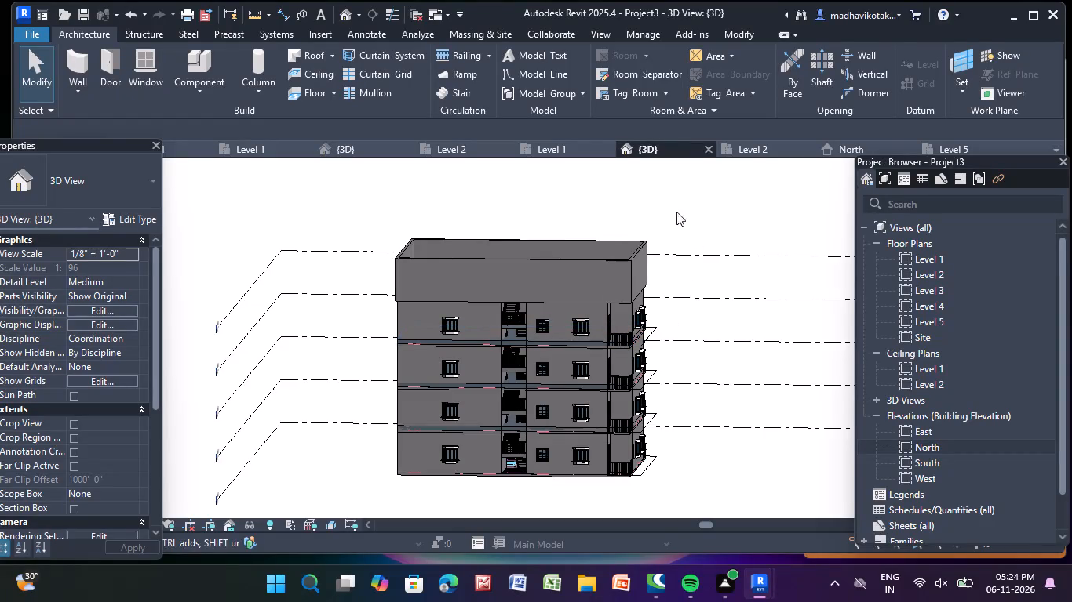
Set the unconnected height of the Level 5 long wall above the stair-opening facade to 3'-0".
{"action": "left_click", "coordinate": [576, 287]}
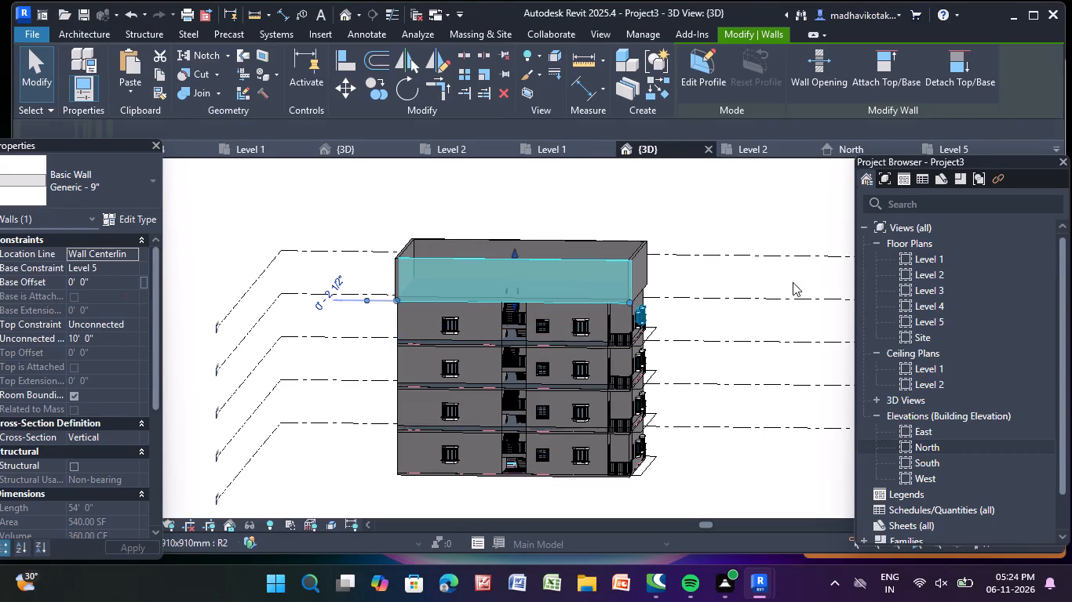
{"action": "left_click", "coordinate": [119, 337]}
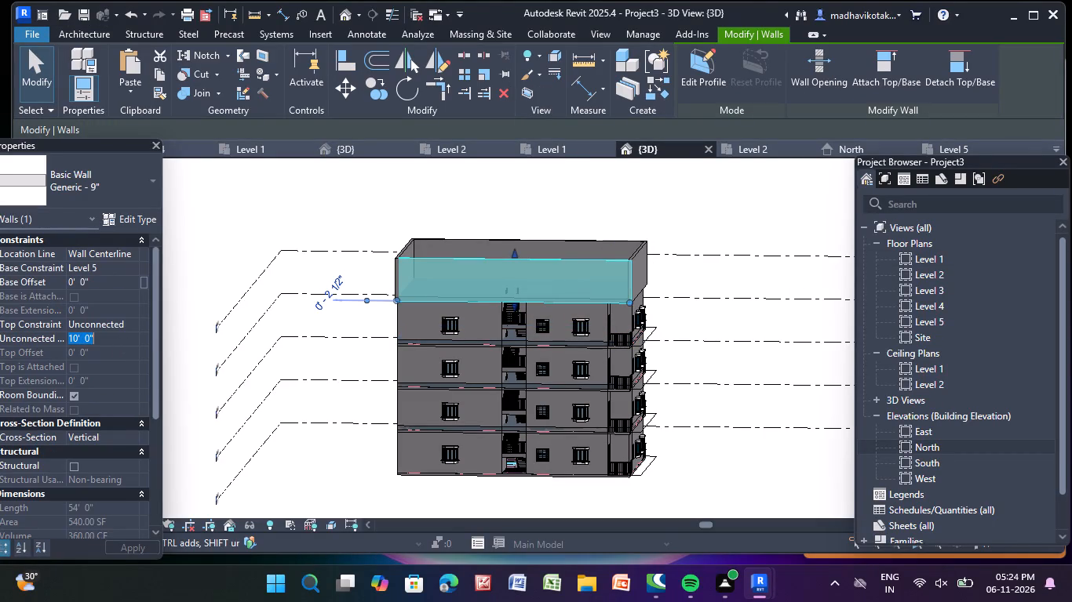
{"action": "key", "text": "BackSpace"}
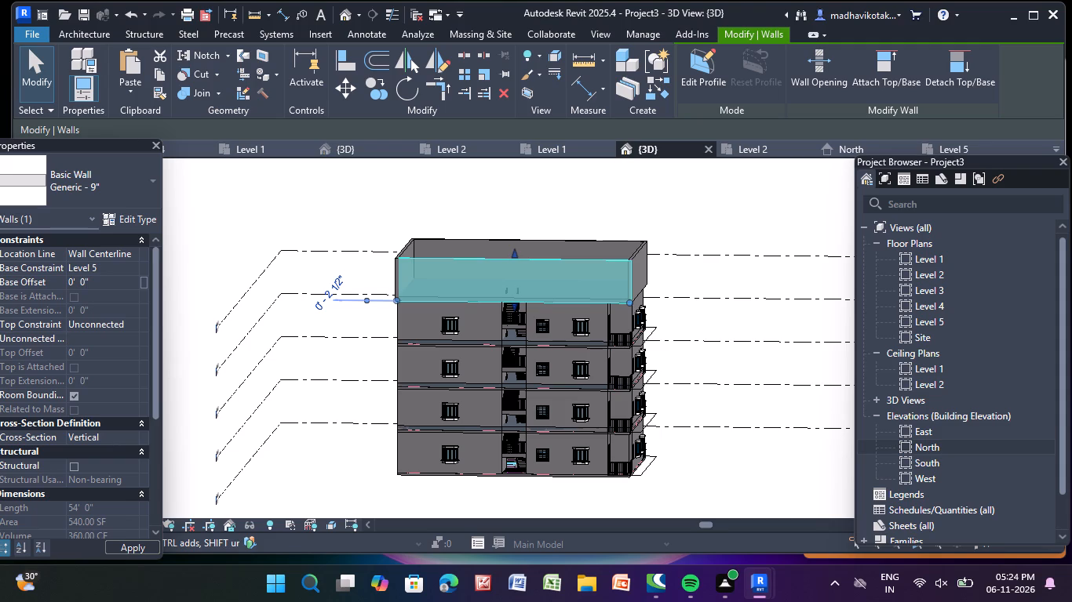
{"action": "type", "text": "3'"}
{"action": "key", "text": "Return"}
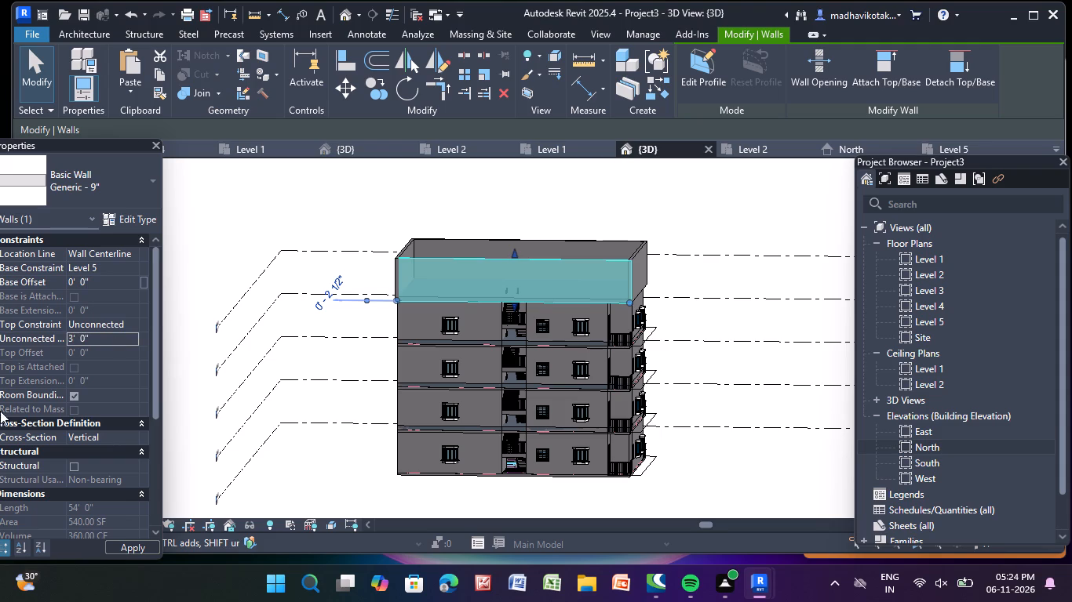
{"action": "left_click", "coordinate": [710, 230]}
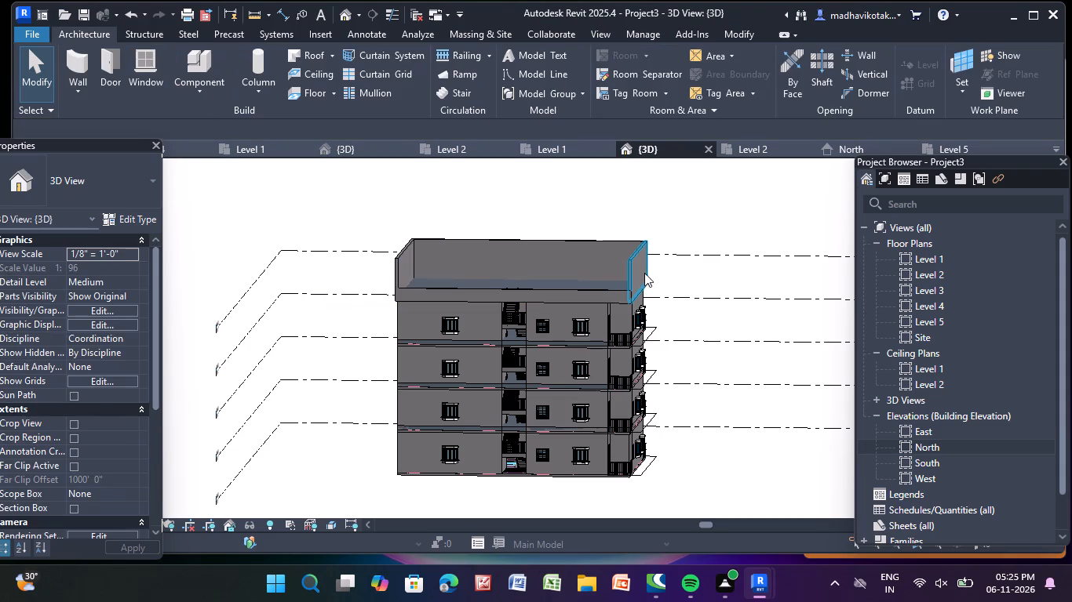
Set the unconnected height of the Level 5 short wall above the balcony side to 3'-0".
{"action": "left_click", "coordinate": [641, 271]}
{"action": "left_click", "coordinate": [120, 340]}
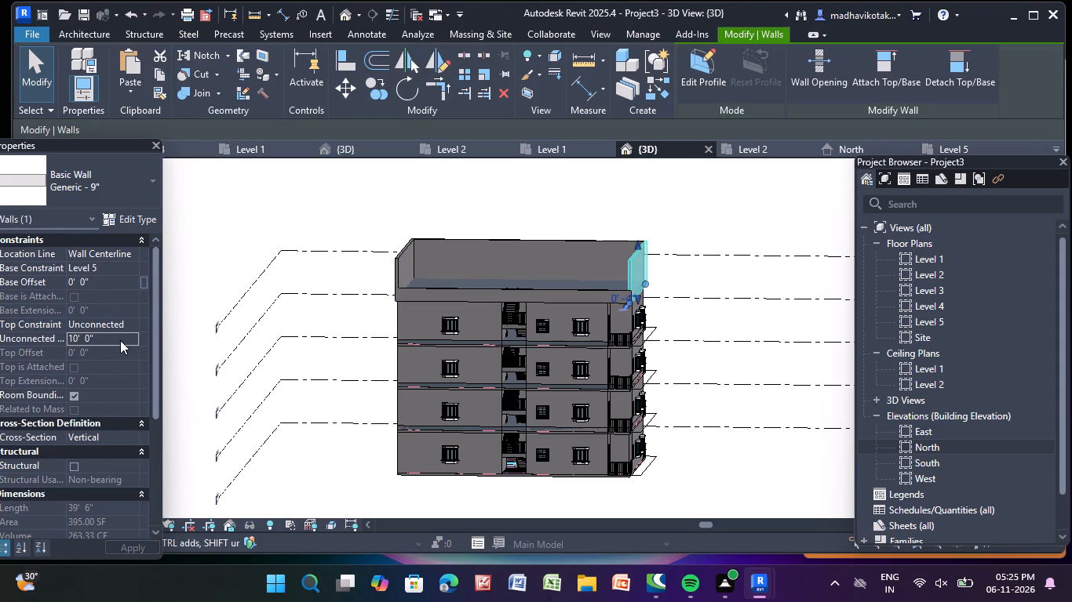
{"action": "key", "text": "BackSpace"}
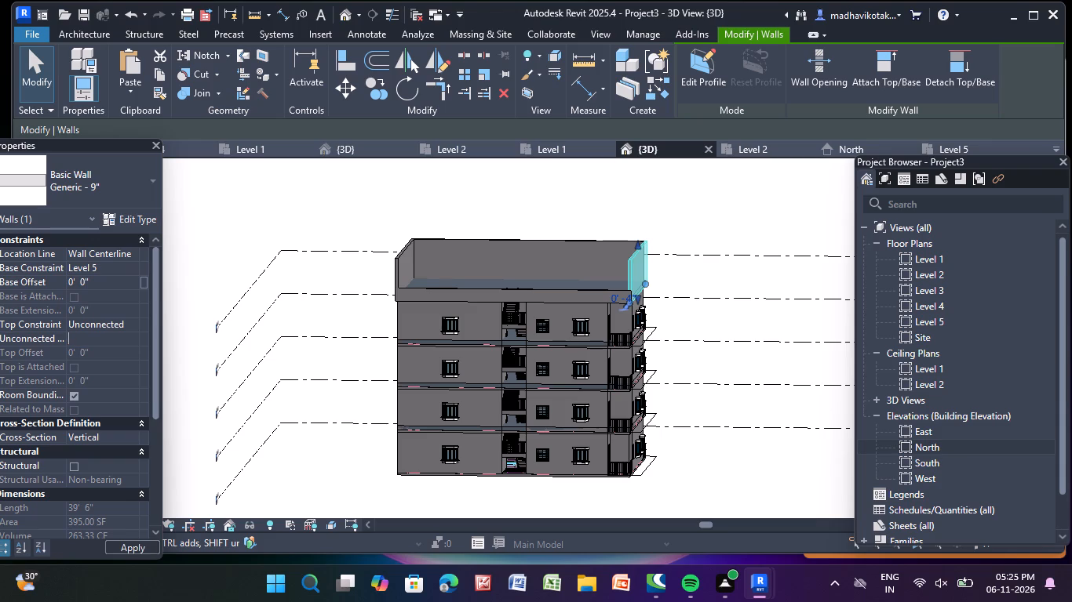
{"action": "type", "text": "10"}
{"action": "key", "text": "apostrophe"}
{"action": "key", "text": "Return"}
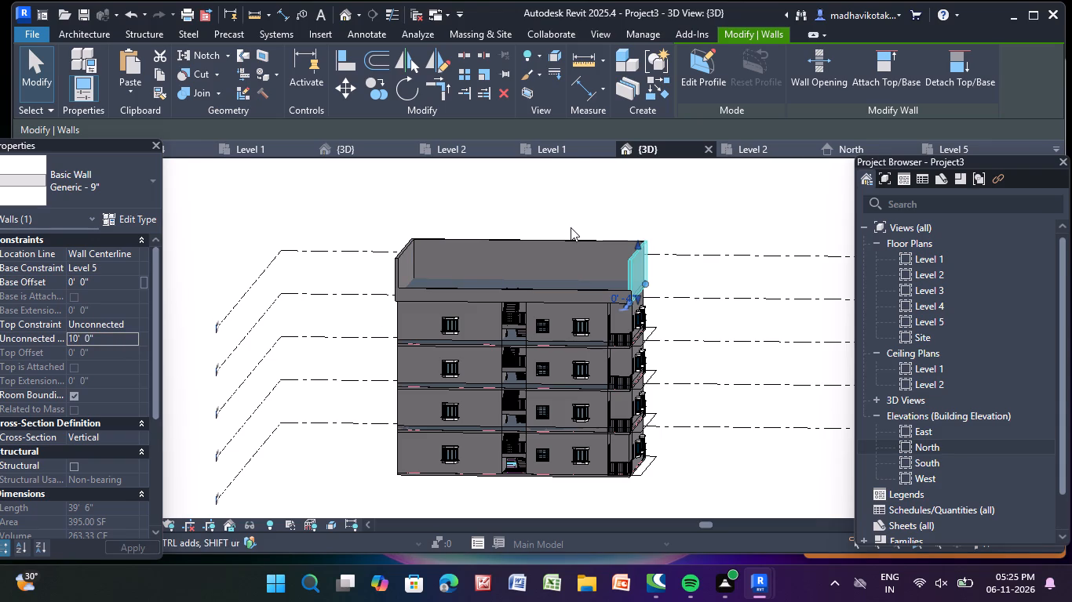
{"action": "left_click", "coordinate": [115, 332]}
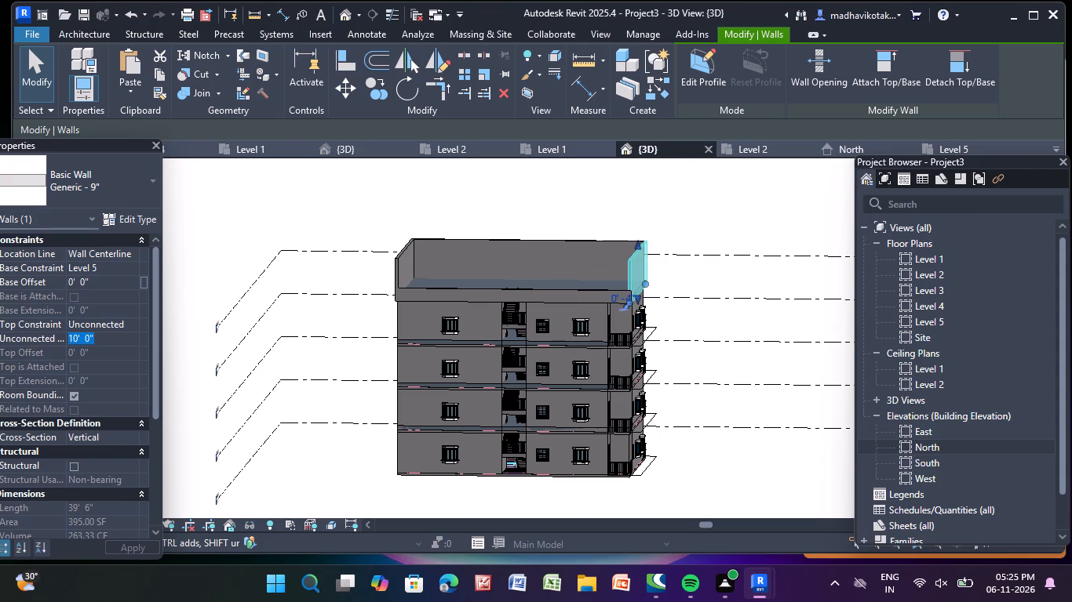
{"action": "key", "text": "BackSpace"}
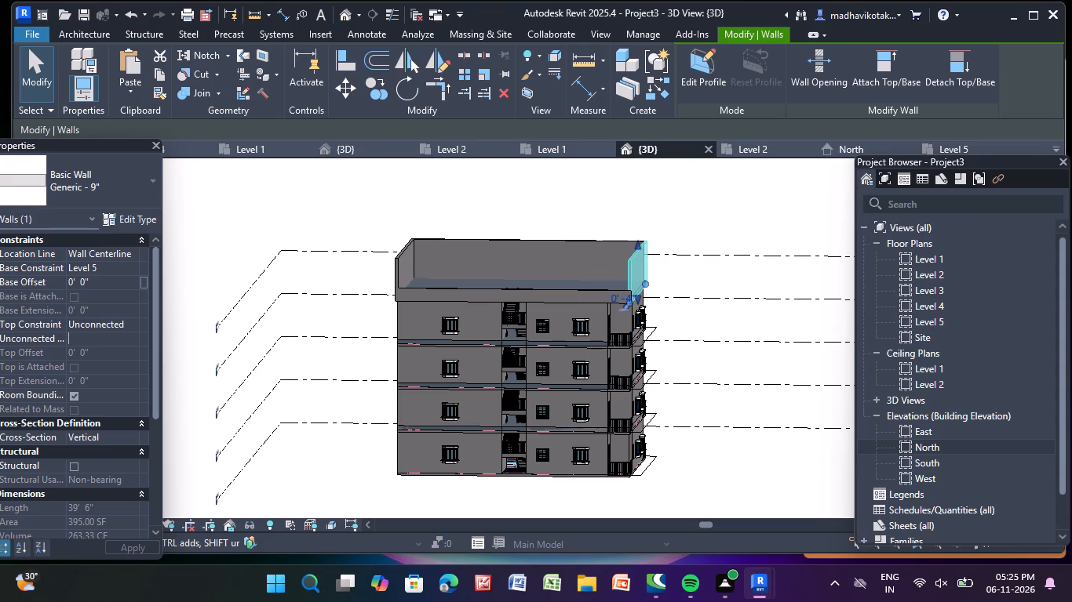
{"action": "type", "text": "3'"}
{"action": "key", "text": "Return"}
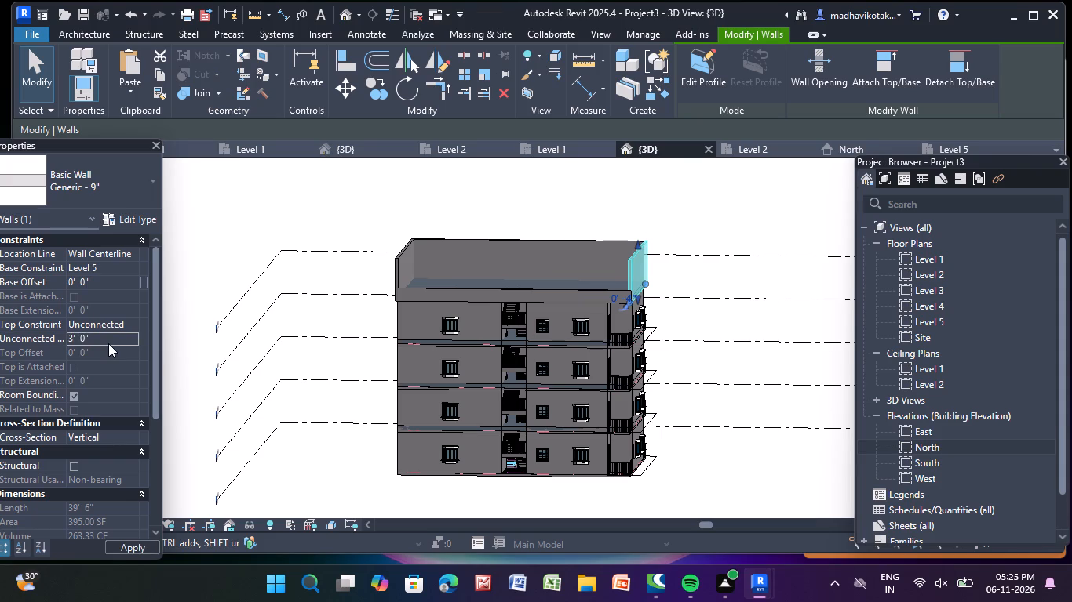
{"action": "left_click_drag", "start_coordinate": [585, 194], "coordinate": [581, 203]}
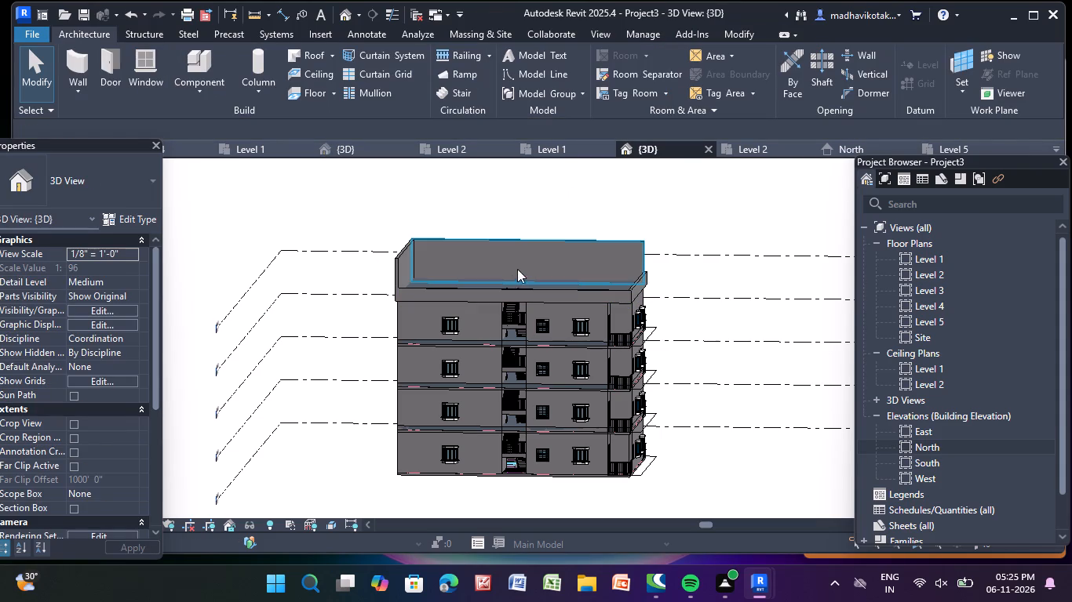
Set the unconnected height of the Level 5 long wall opposite the stair-opening facade to 3'-0".
{"action": "left_click", "coordinate": [531, 256]}
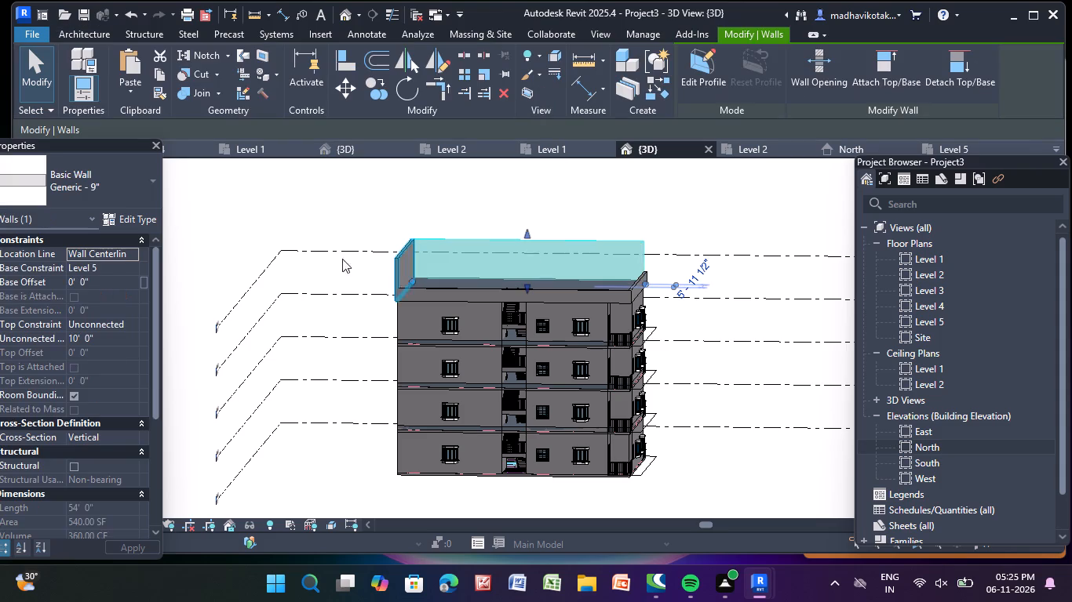
{"action": "left_click", "coordinate": [111, 335]}
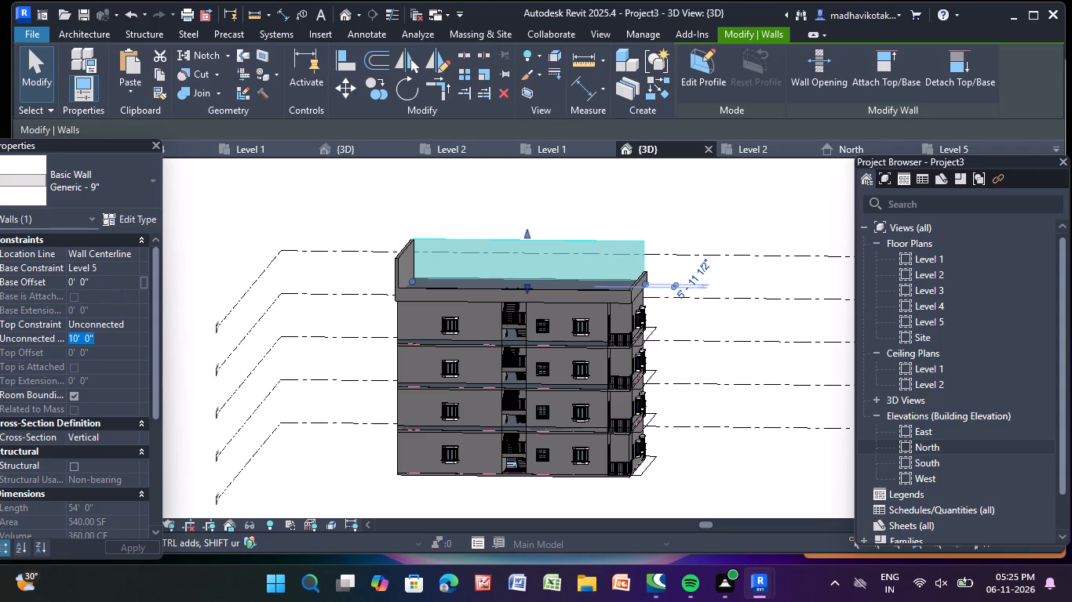
{"action": "key", "text": "BackSpace"}
{"action": "type", "text": "3'"}
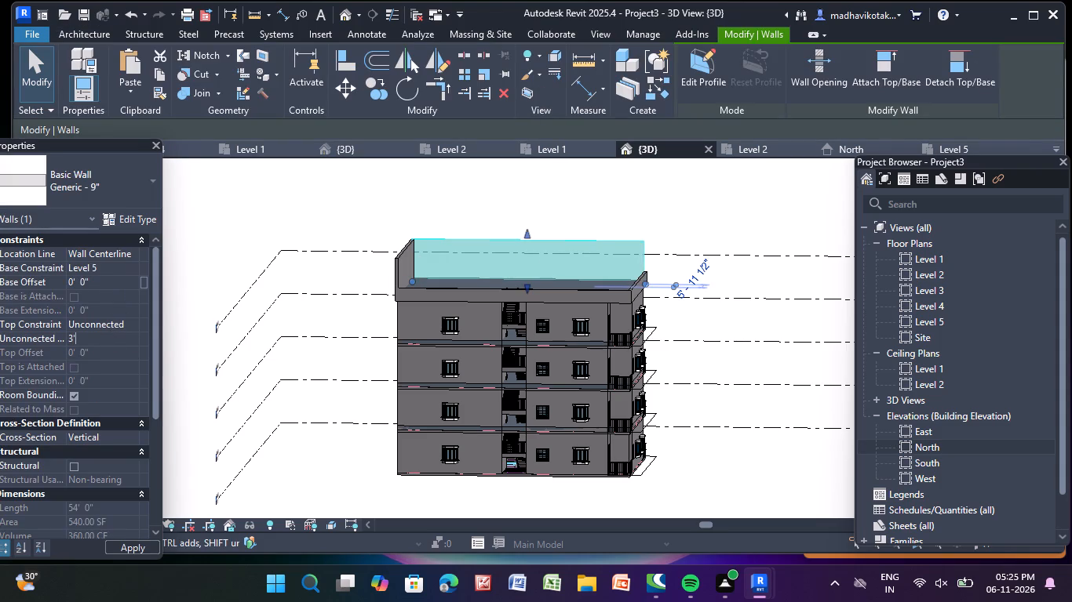
{"action": "key", "text": "Return"}
{"action": "left_click", "coordinate": [352, 230]}
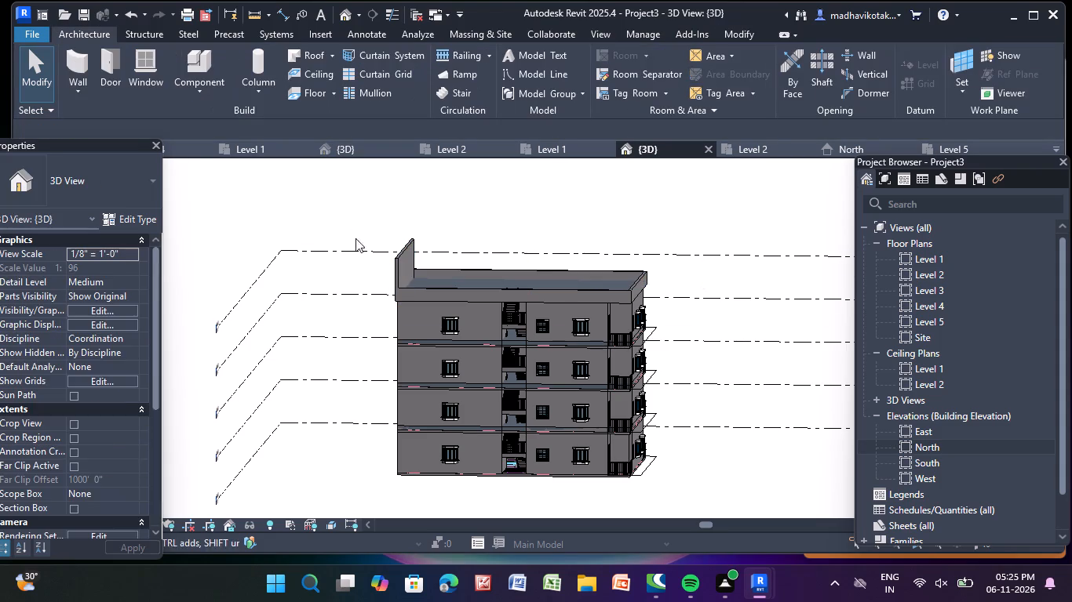
Set the unconnected height of the remaining Level 5 short wall to 3'-0".
{"action": "left_click", "coordinate": [392, 263]}
{"action": "left_click", "coordinate": [122, 342]}
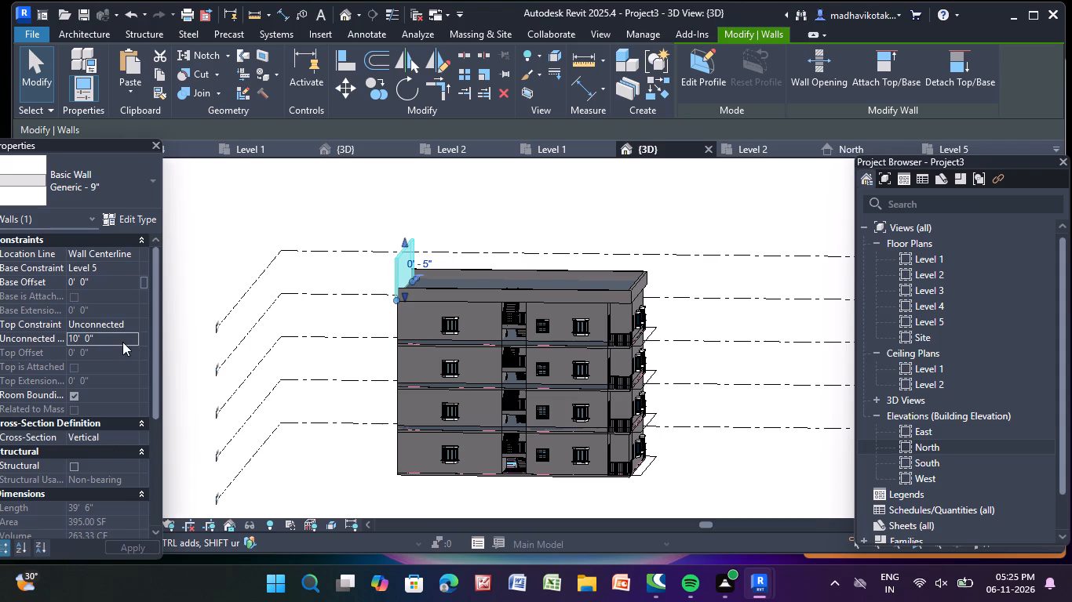
{"action": "key", "text": "BackSpace"}
{"action": "type", "text": "3'"}
{"action": "key", "text": "Return"}
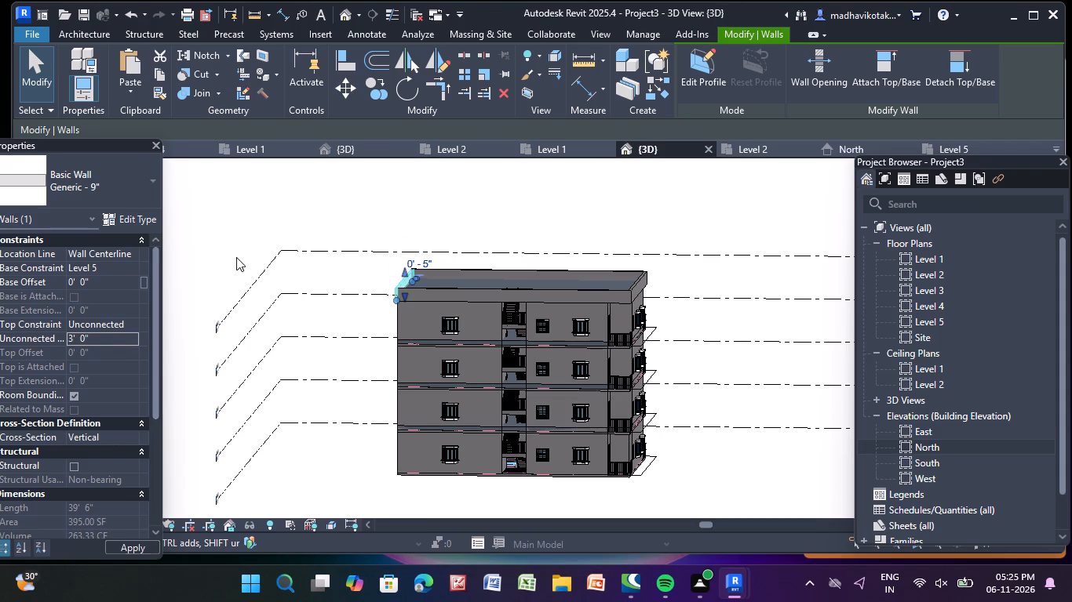
{"action": "left_click", "coordinate": [367, 223]}
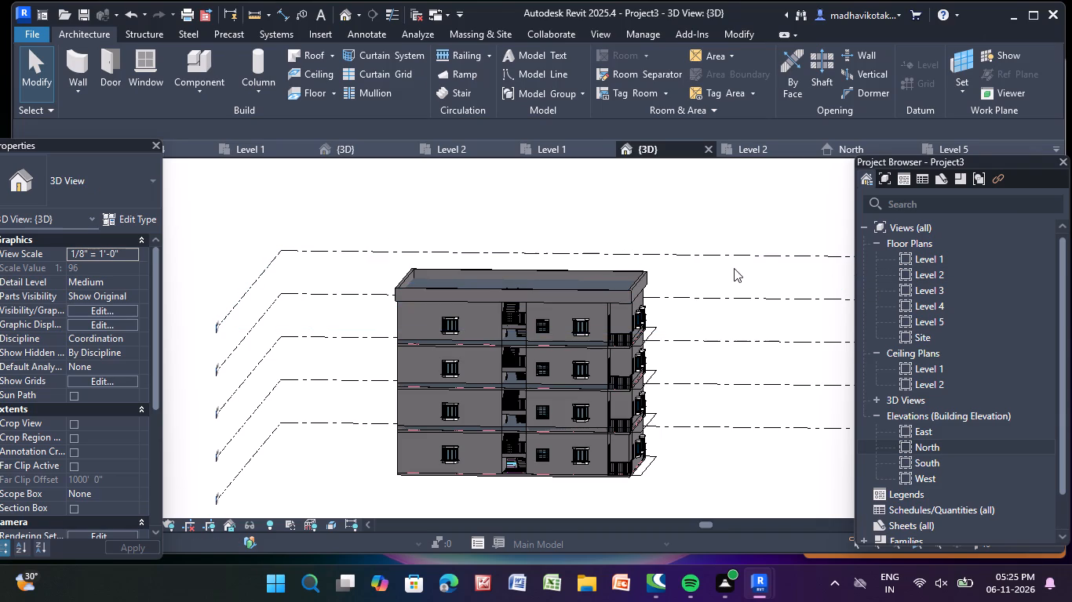
Examine the building in 3D from several angles, checking the Level 5 parapet, the balcony side and the stair-opening facade.
{"action": "middle_click_drag", "start_coordinate": [735, 269], "coordinate": [695, 283], "text": "shift"}
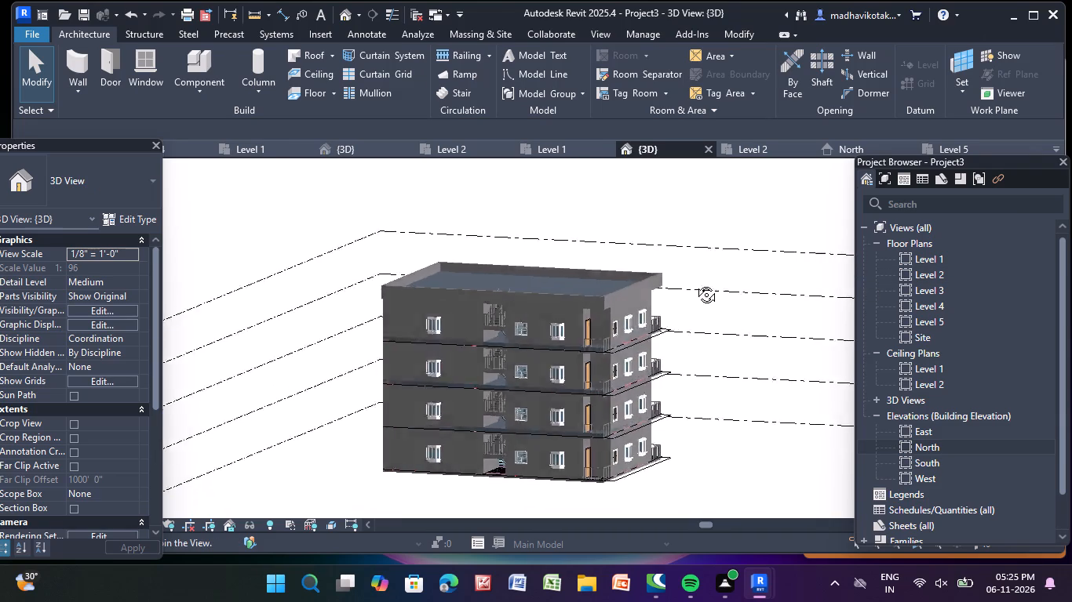
{"action": "middle_click_drag", "start_coordinate": [695, 283], "coordinate": [659, 289], "text": "shift"}
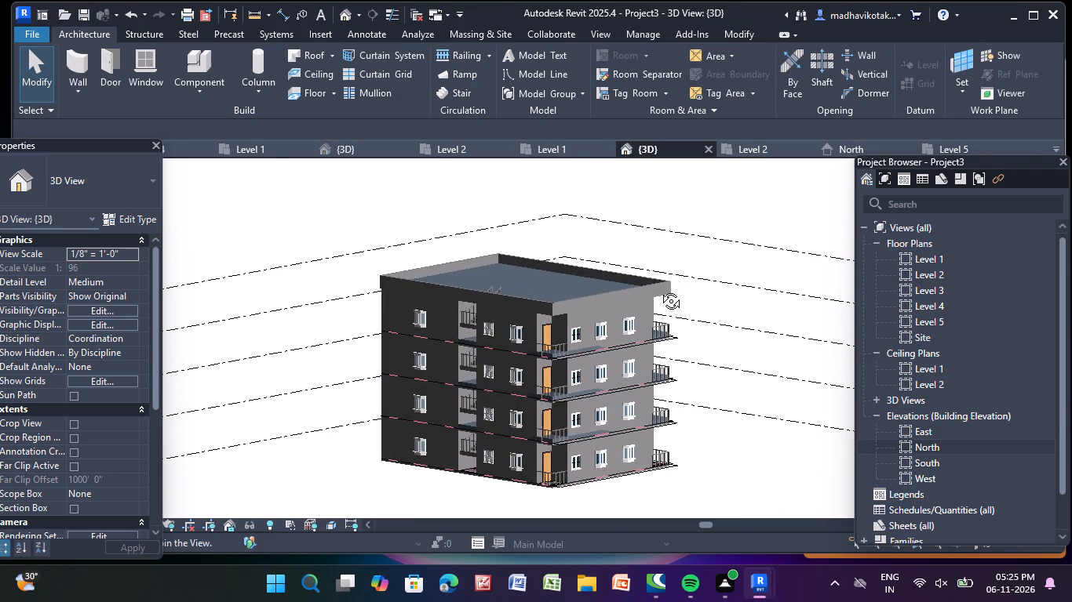
{"action": "middle_click_drag", "start_coordinate": [659, 289], "coordinate": [746, 280], "text": "shift"}
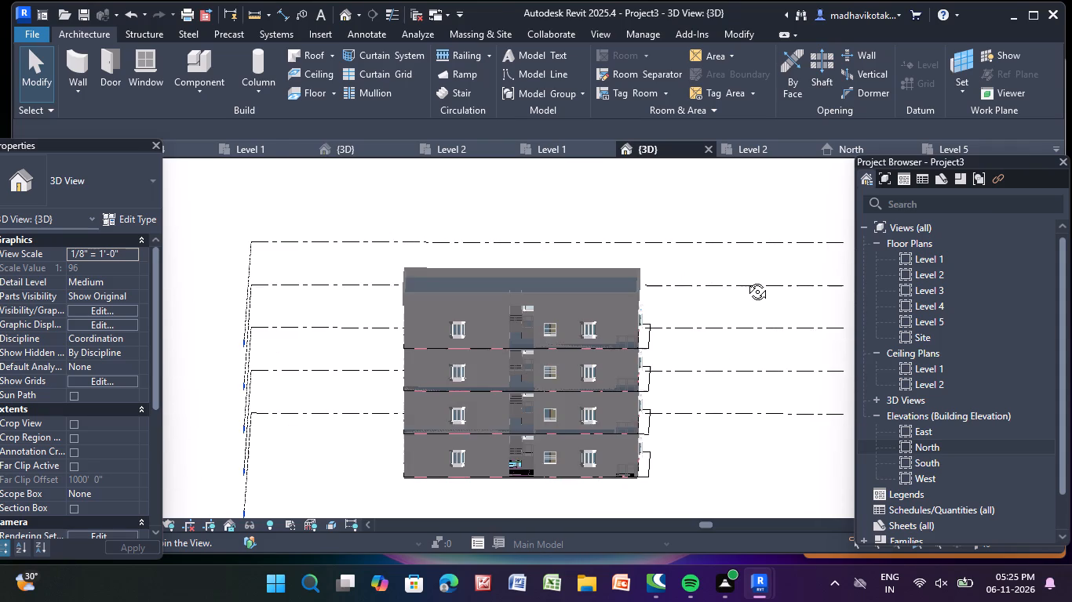
{"action": "middle_click_drag", "start_coordinate": [746, 280], "coordinate": [751, 270], "text": "shift"}
{"action": "middle_click", "coordinate": [589, 507], "text": "shift"}
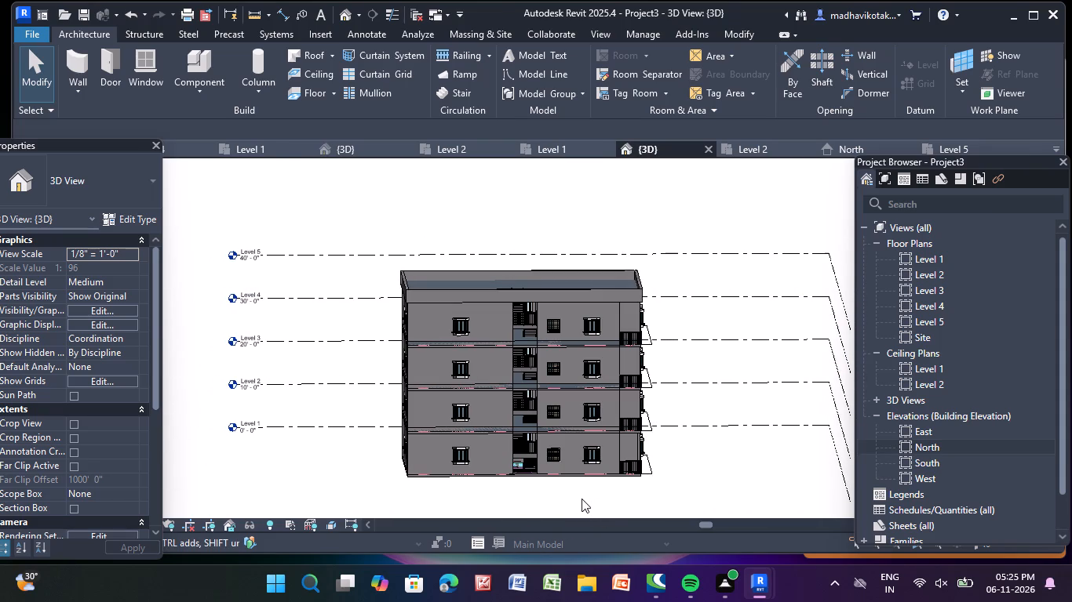
{"action": "scroll", "coordinate": [580, 497], "scroll_direction": "up", "scroll_amount": 3}
{"action": "middle_click_drag", "start_coordinate": [569, 463], "coordinate": [566, 447], "text": "shift"}
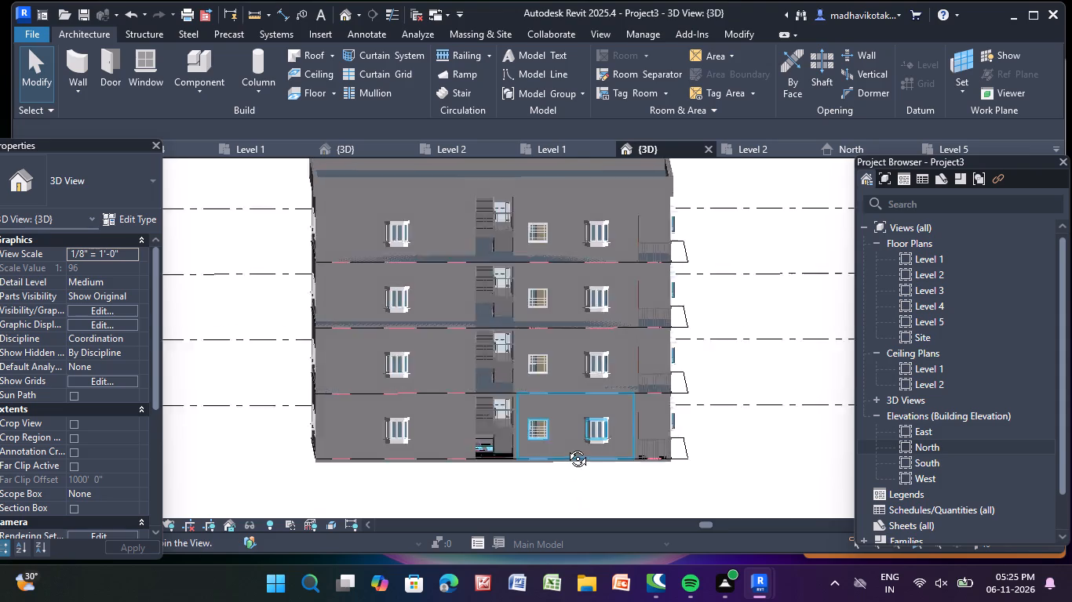
{"action": "middle_click_drag", "start_coordinate": [566, 447], "coordinate": [558, 442], "text": "shift"}
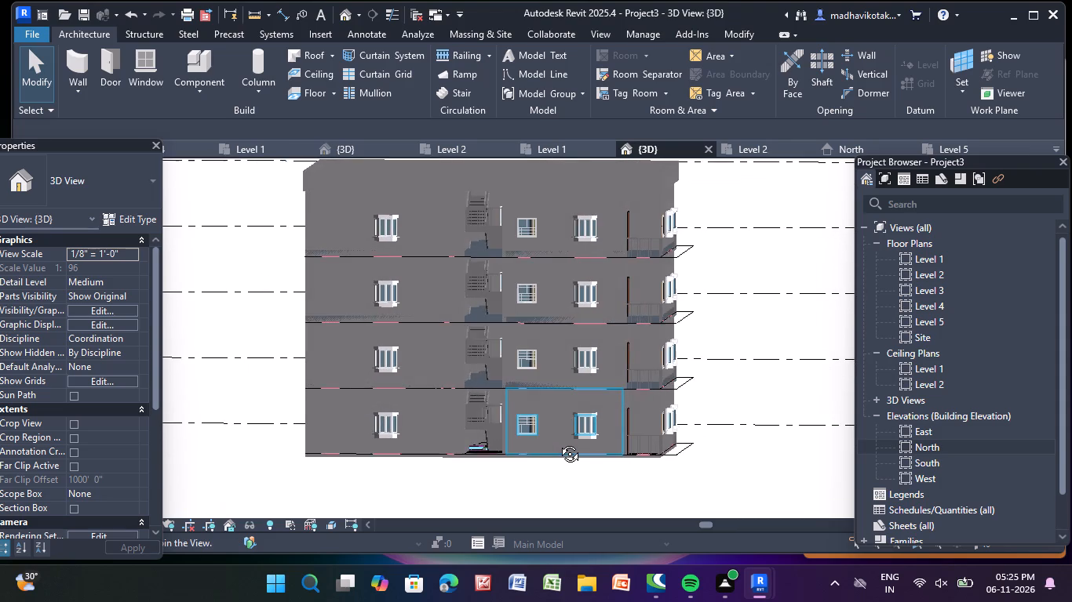
{"action": "middle_click_drag", "start_coordinate": [558, 442], "coordinate": [568, 448], "text": "shift"}
{"action": "middle_click", "coordinate": [568, 448], "text": "shift"}
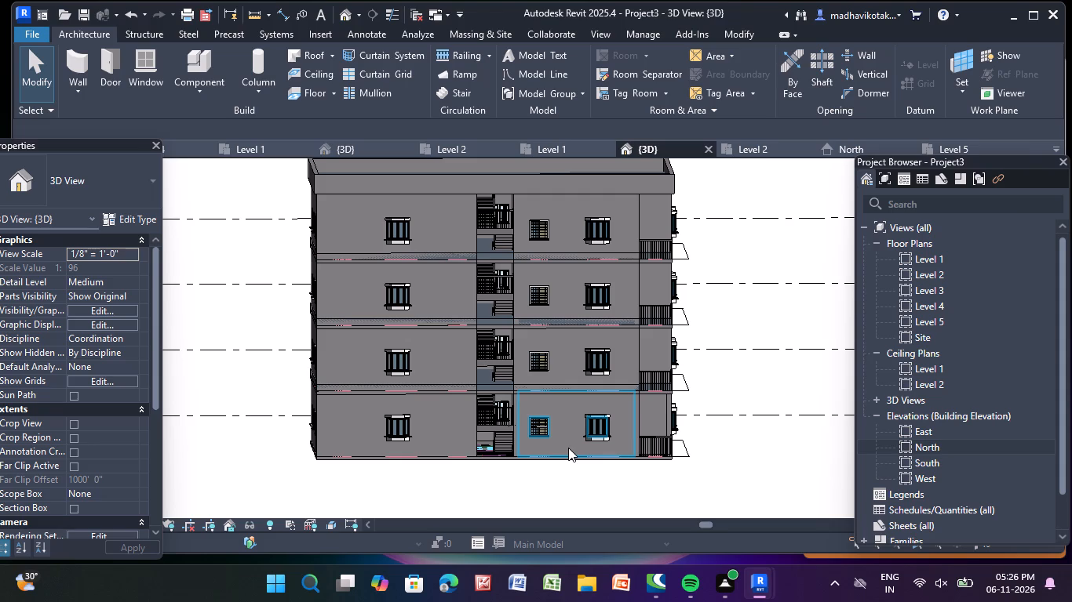
{"action": "middle_click", "coordinate": [567, 447], "text": "shift"}
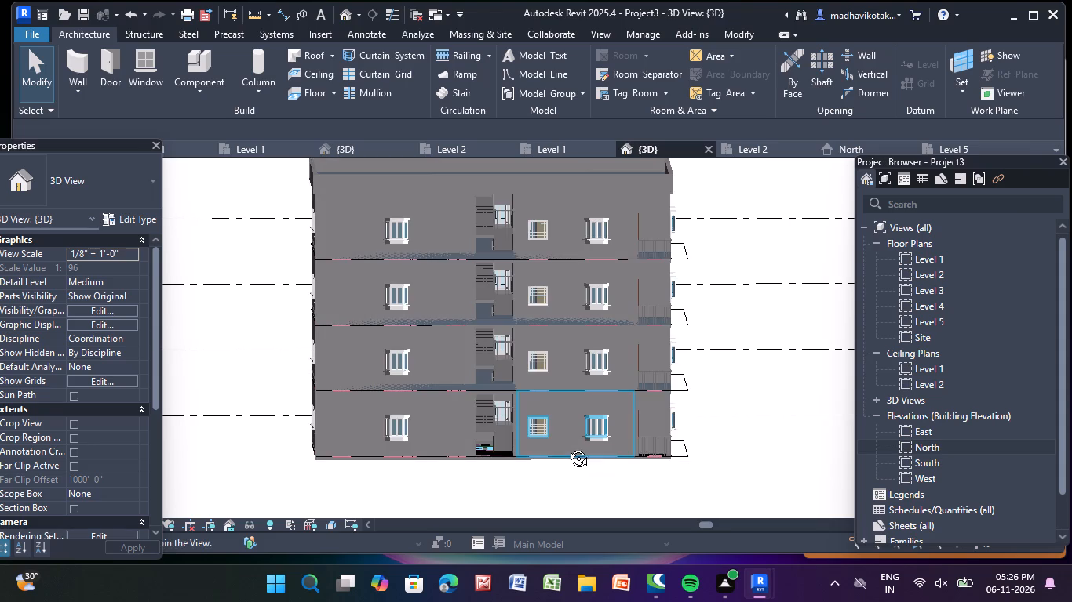
{"action": "middle_click_drag", "start_coordinate": [578, 383], "coordinate": [573, 390]}
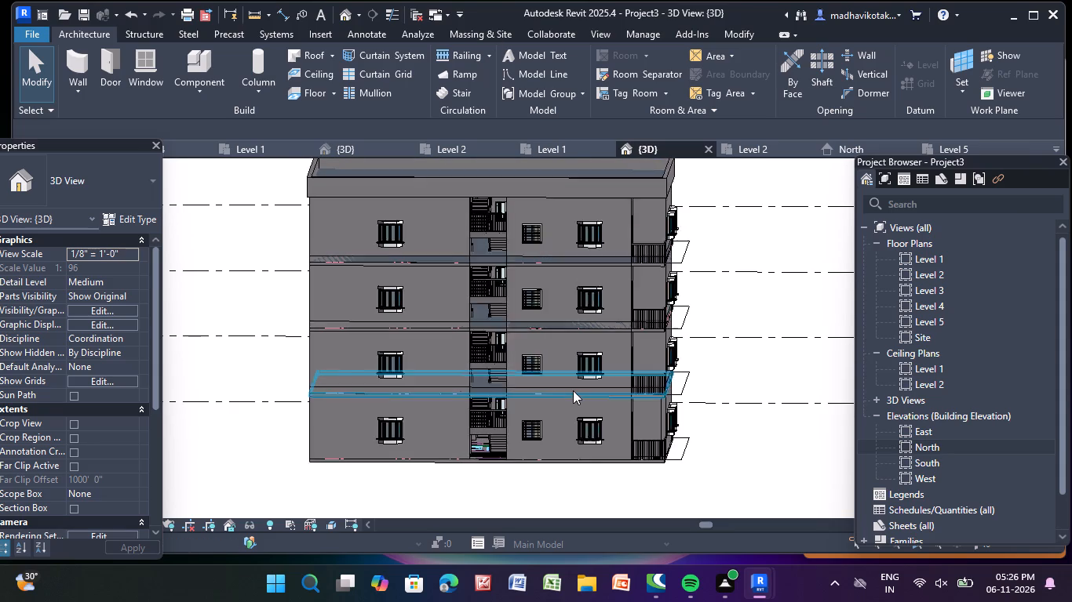
{"action": "scroll", "coordinate": [573, 390], "scroll_direction": "down", "scroll_amount": 3}
{"action": "middle_click_drag", "start_coordinate": [575, 484], "coordinate": [575, 477]}
{"action": "scroll", "coordinate": [556, 408], "scroll_direction": "up", "scroll_amount": 1}
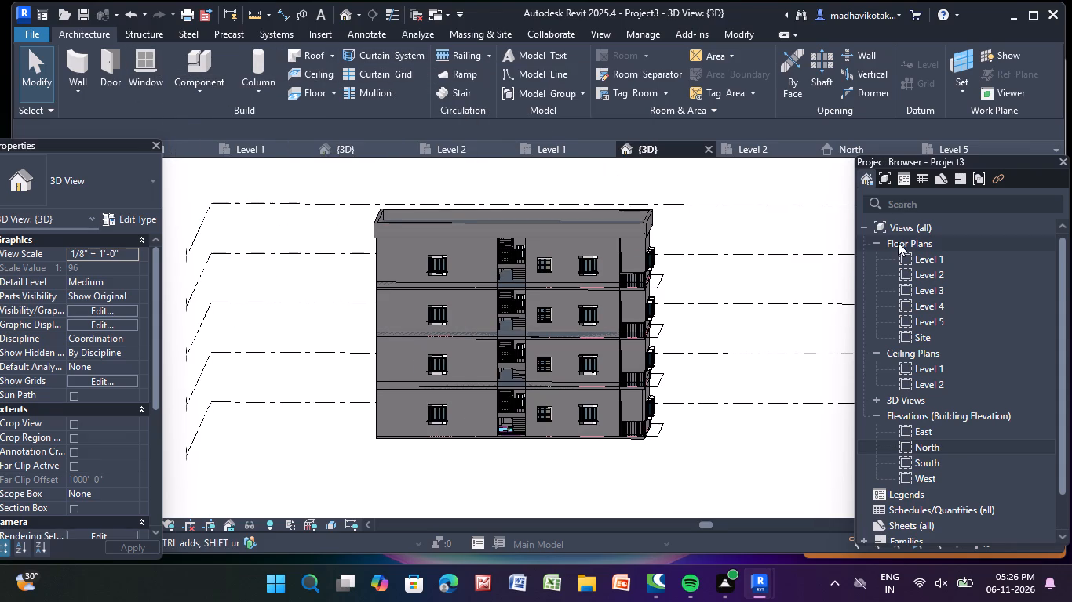
On the Level 1 plan, start an in-place Generic Models component with an Extrusion at the staircase.
{"action": "double_click", "coordinate": [941, 259]}
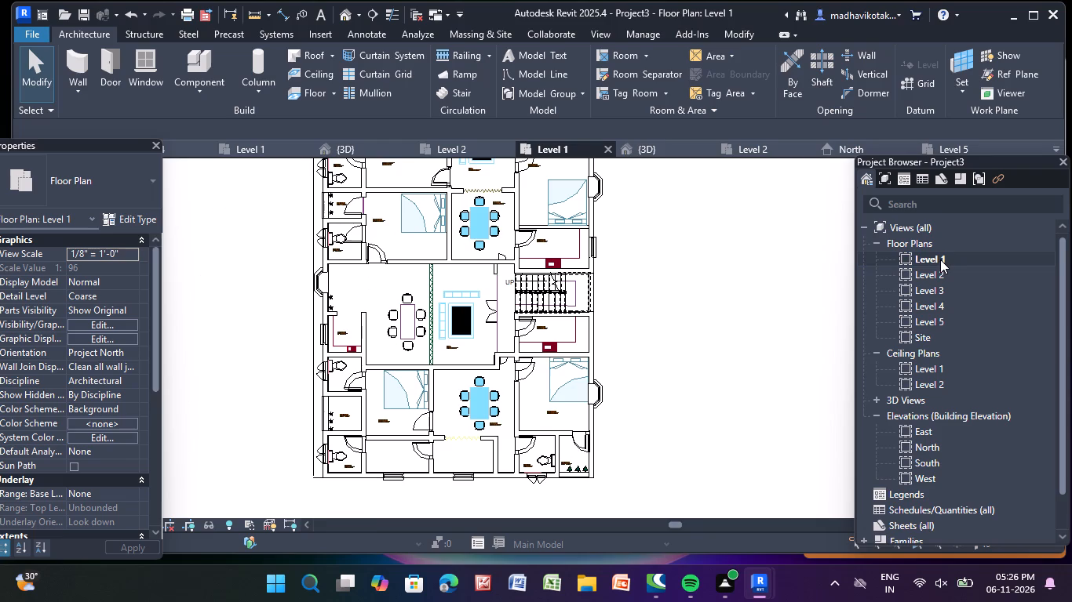
{"action": "left_click", "coordinate": [940, 259]}
{"action": "left_click", "coordinate": [690, 243]}
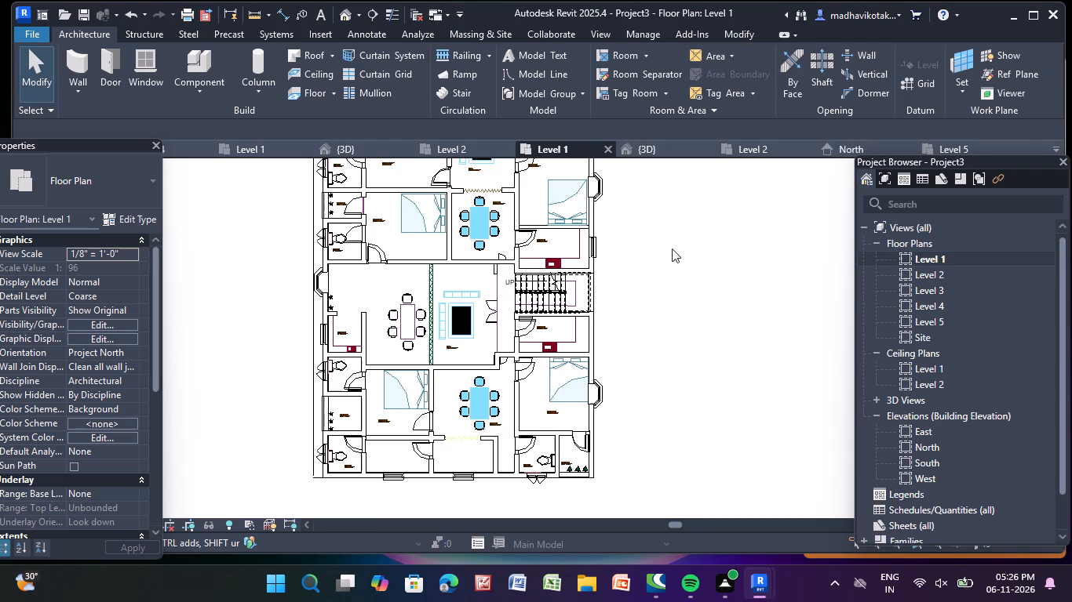
{"action": "scroll", "coordinate": [585, 299], "scroll_direction": "up", "scroll_amount": 7}
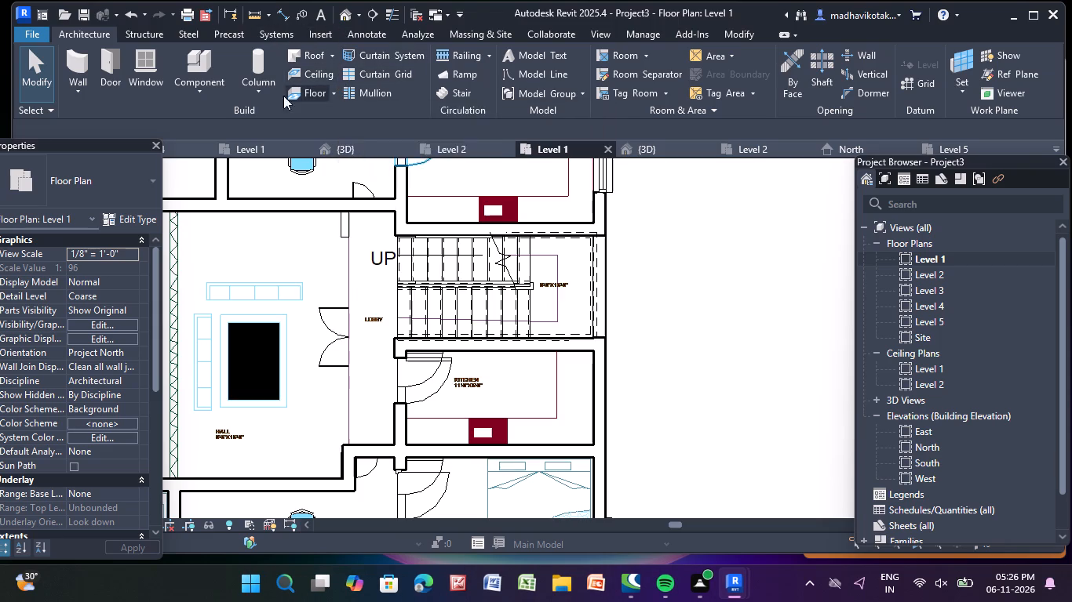
{"action": "left_click", "coordinate": [199, 91]}
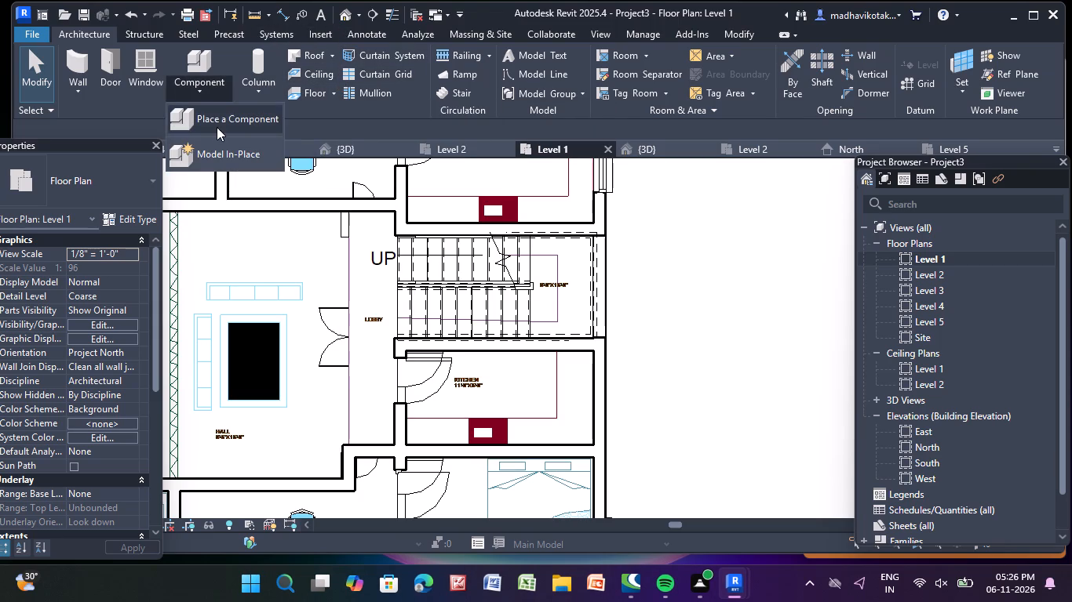
{"action": "left_click", "coordinate": [208, 146]}
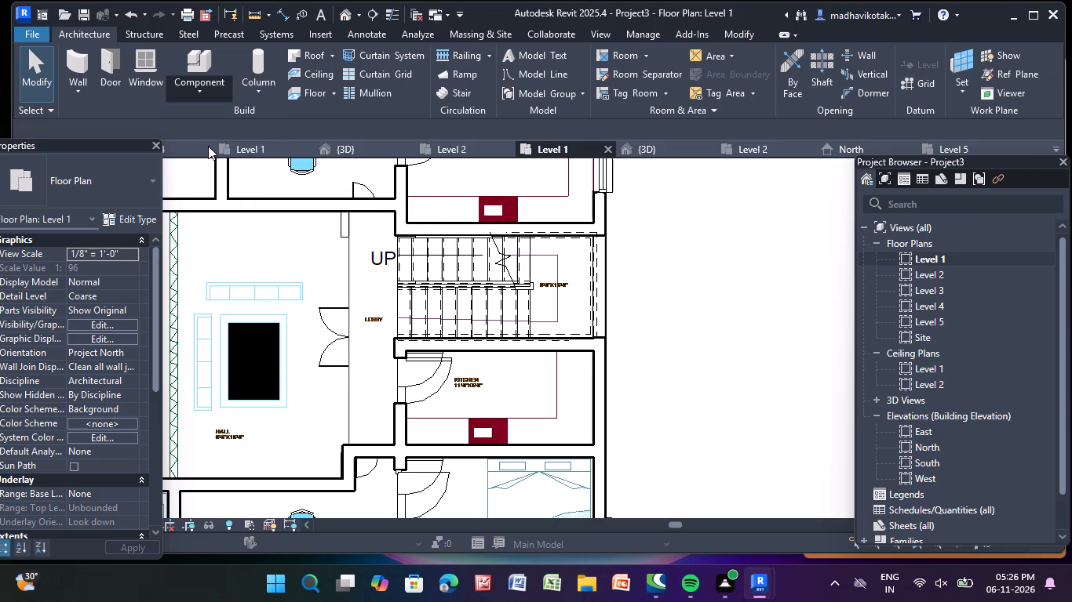
{"action": "scroll", "coordinate": [540, 169], "scroll_direction": "down", "scroll_amount": 4}
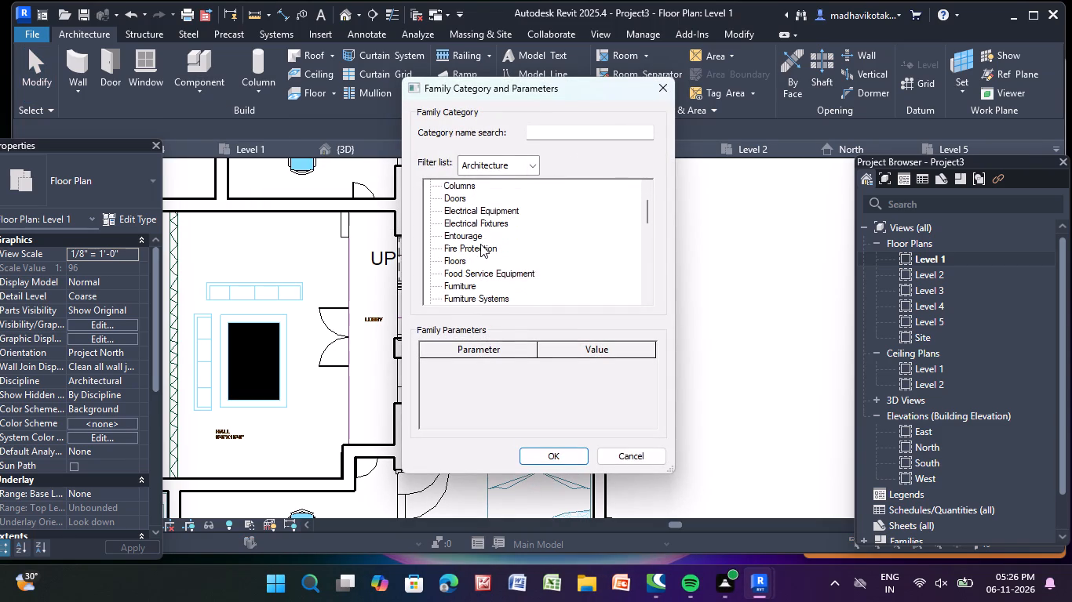
{"action": "scroll", "coordinate": [480, 243], "scroll_direction": "down", "scroll_amount": 3}
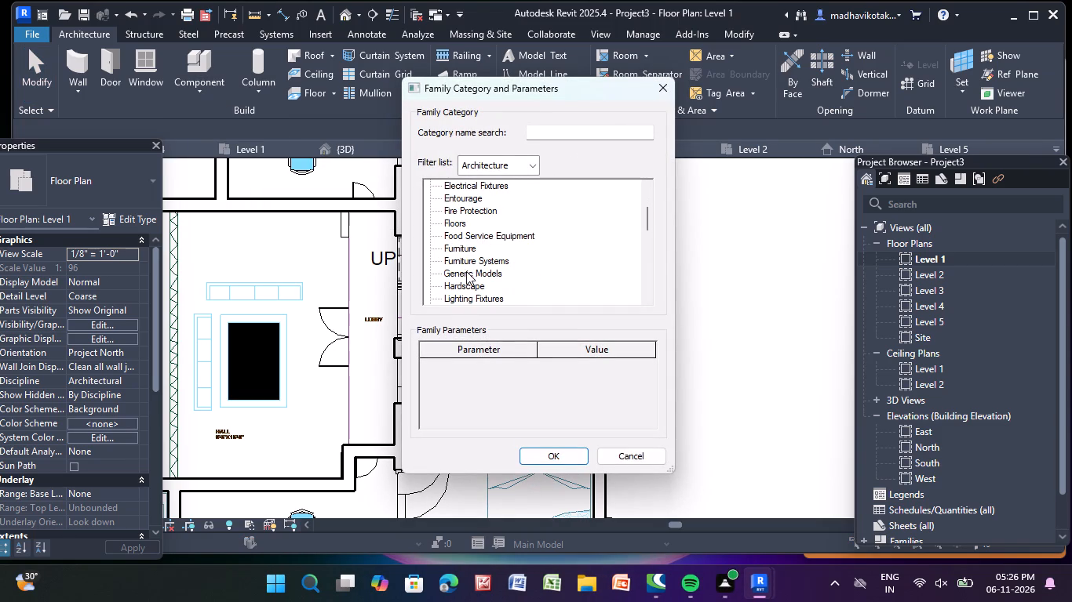
{"action": "left_click", "coordinate": [465, 272]}
{"action": "left_click", "coordinate": [556, 459]}
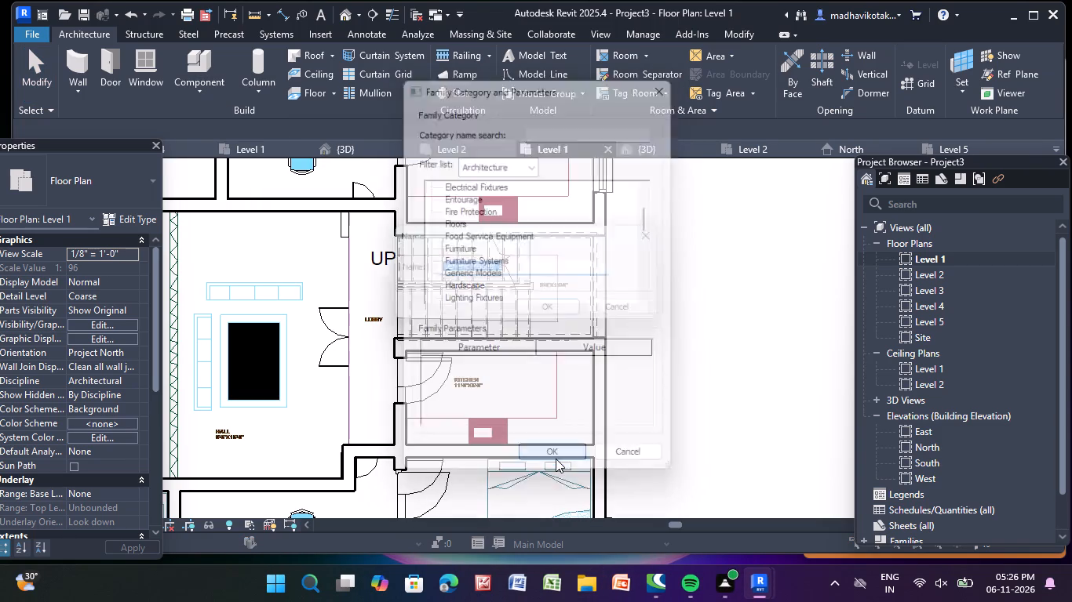
{"action": "left_click", "coordinate": [571, 312]}
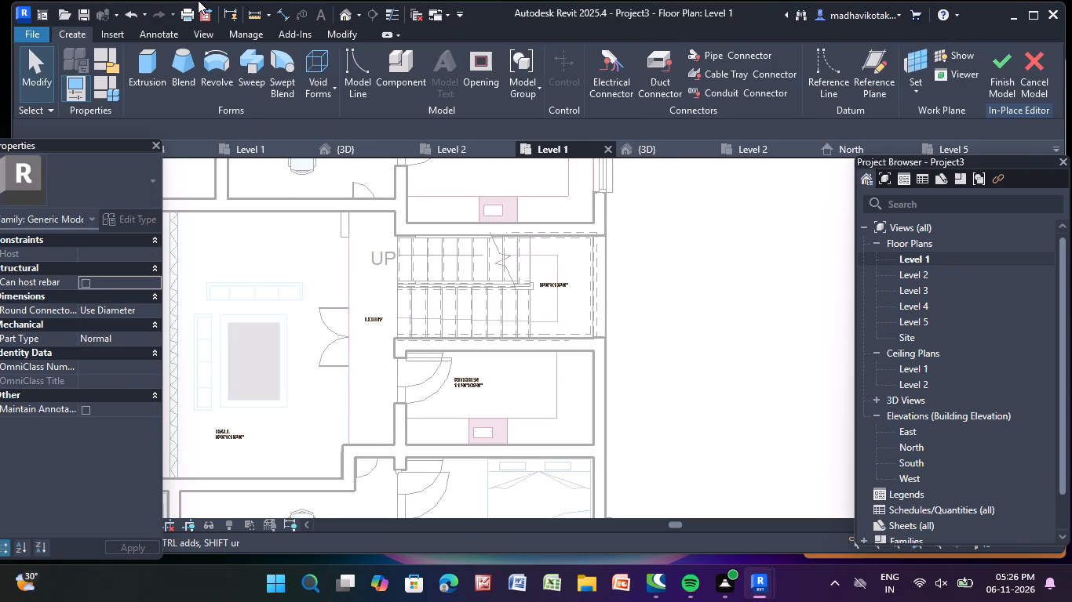
{"action": "left_click", "coordinate": [138, 53]}
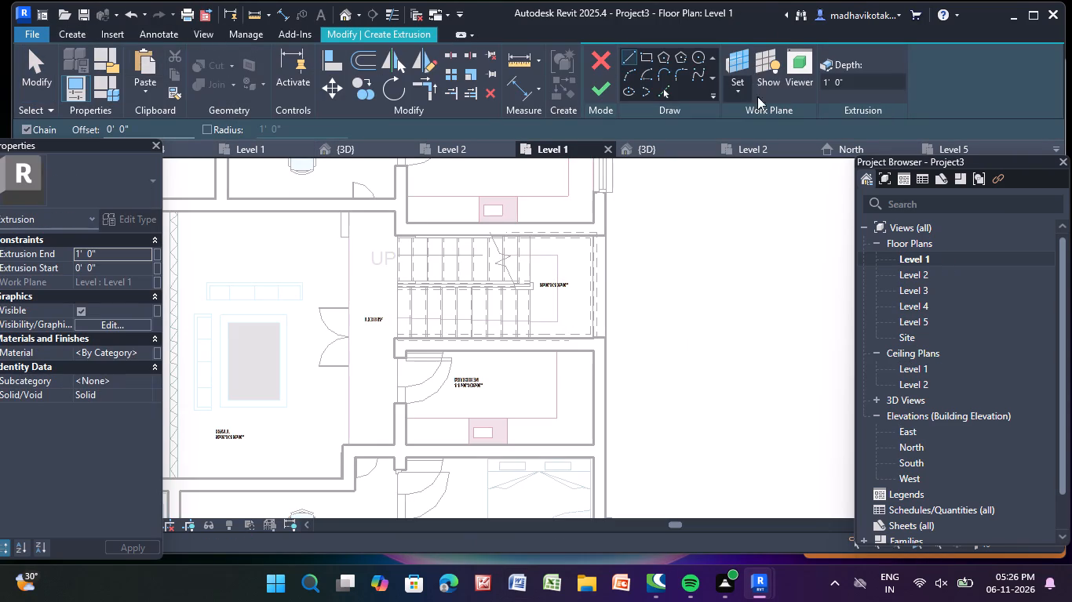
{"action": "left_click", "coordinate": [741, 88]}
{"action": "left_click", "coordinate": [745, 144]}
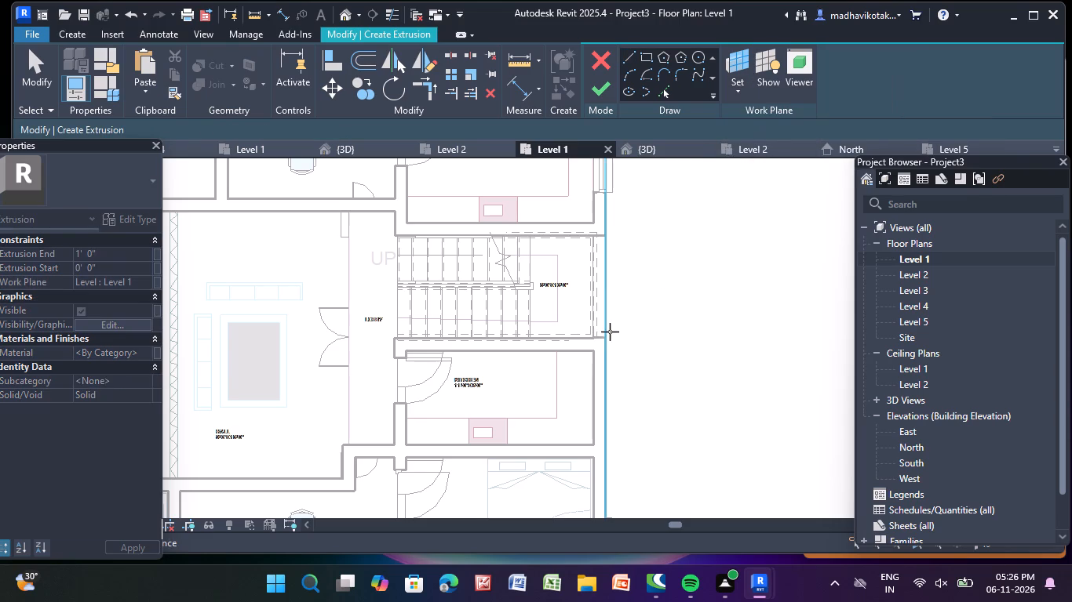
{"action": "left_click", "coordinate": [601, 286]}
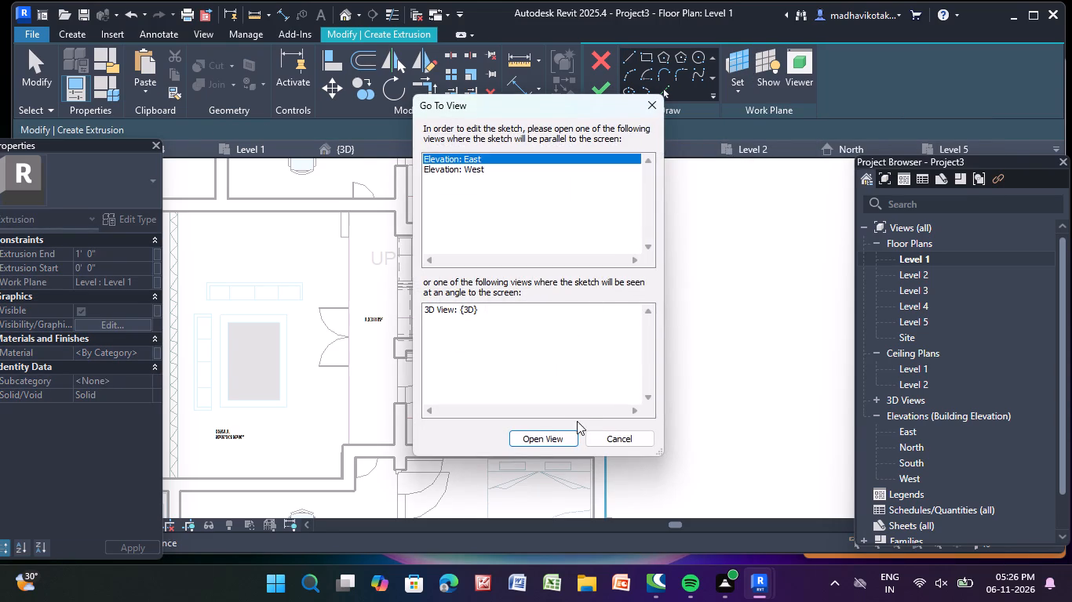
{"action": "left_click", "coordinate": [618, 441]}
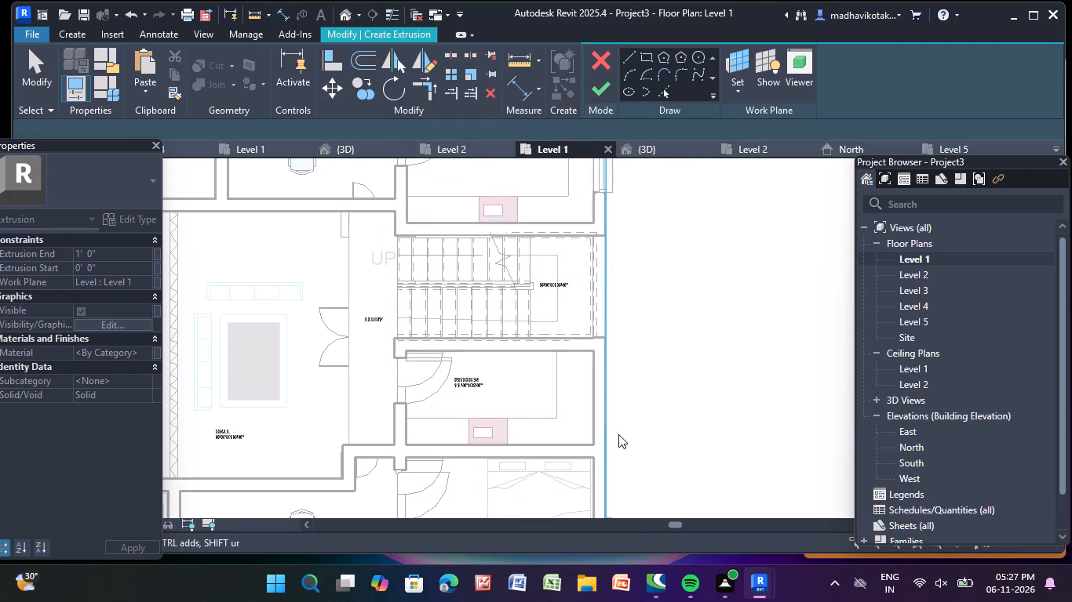
Extrude a rectangle about 5'-8" long across the staircase's outer opening to a 1'-0" depth and finish the in-place model.
{"action": "left_click", "coordinate": [642, 60]}
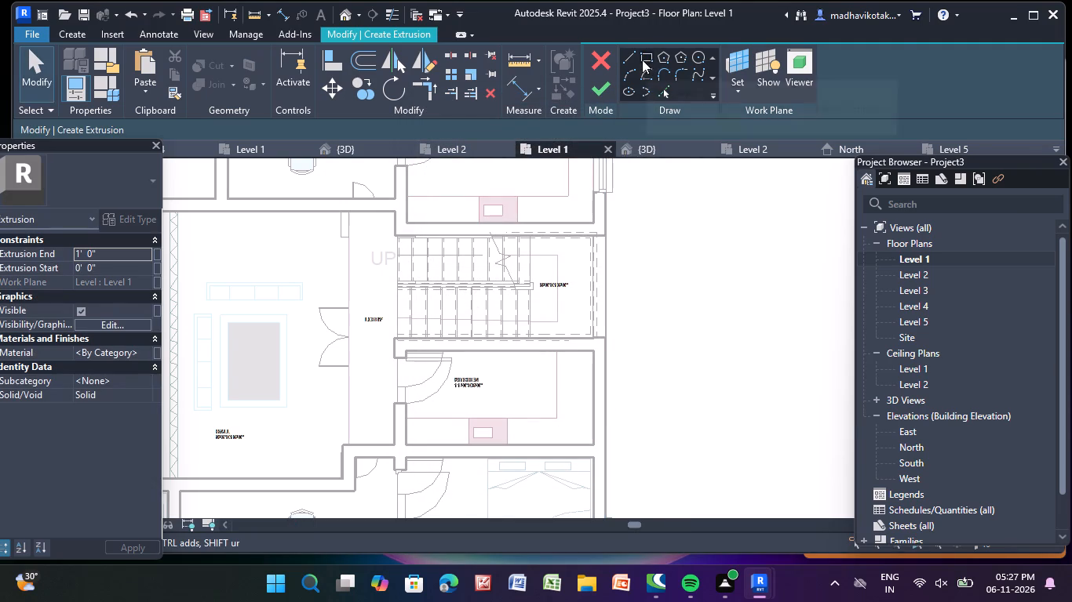
{"action": "left_click", "coordinate": [597, 238]}
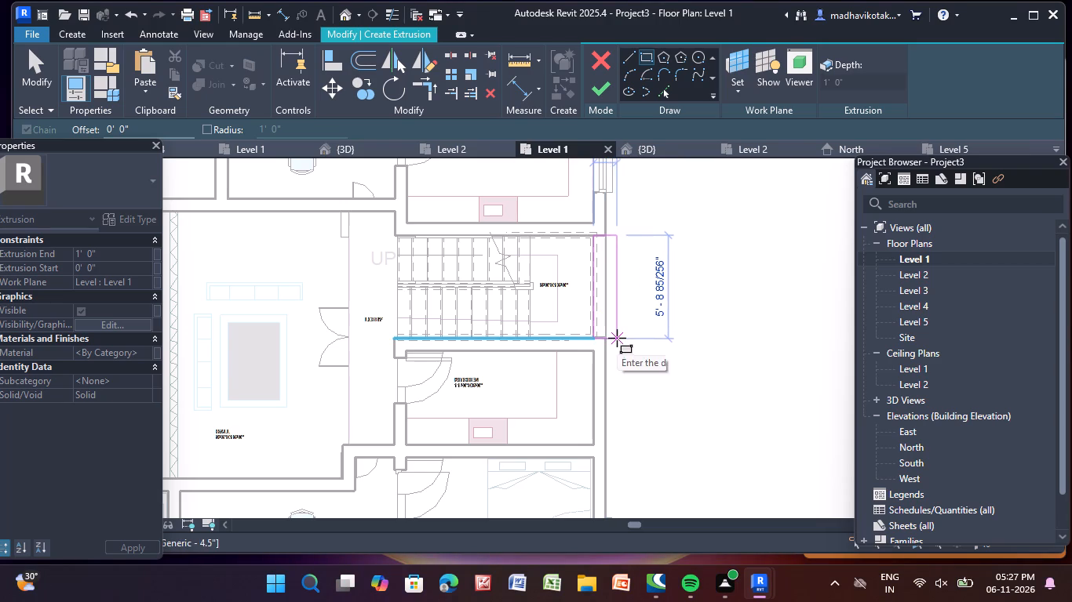
{"action": "left_click", "coordinate": [617, 338]}
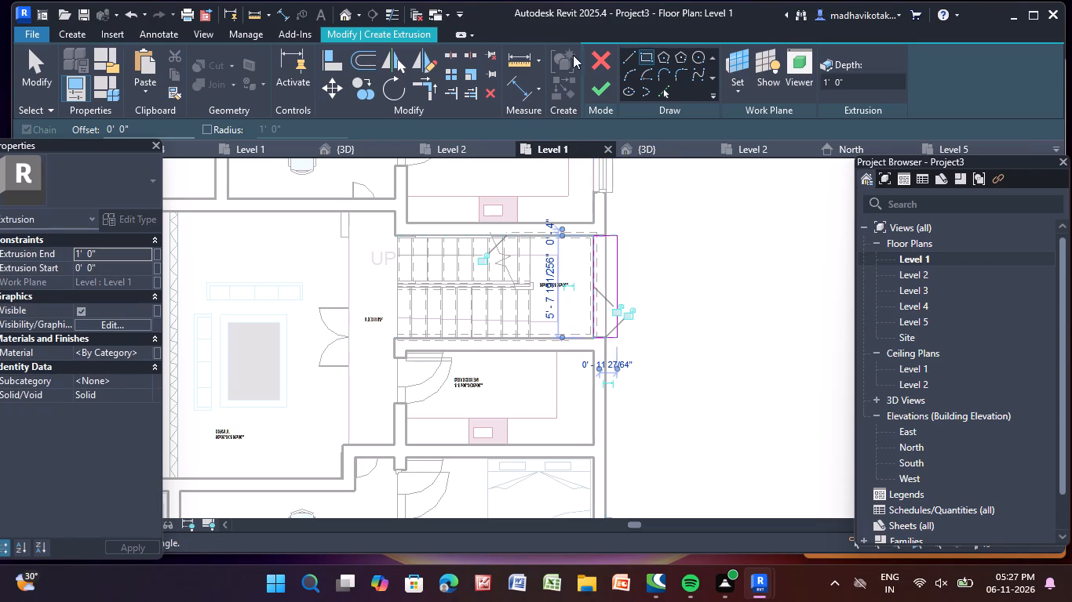
{"action": "left_click", "coordinate": [595, 89]}
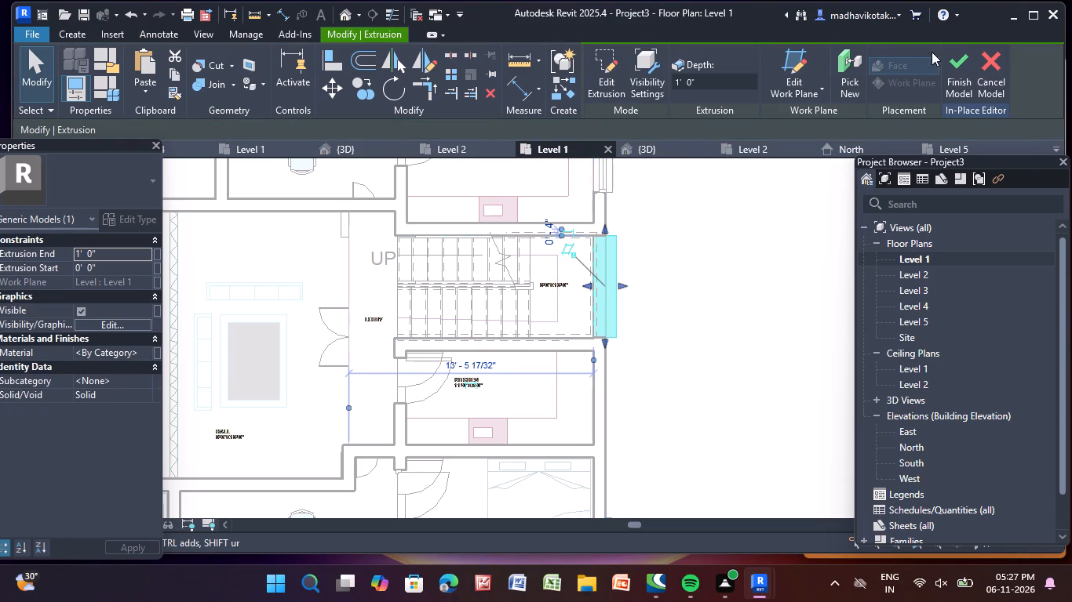
{"action": "left_click", "coordinate": [954, 65]}
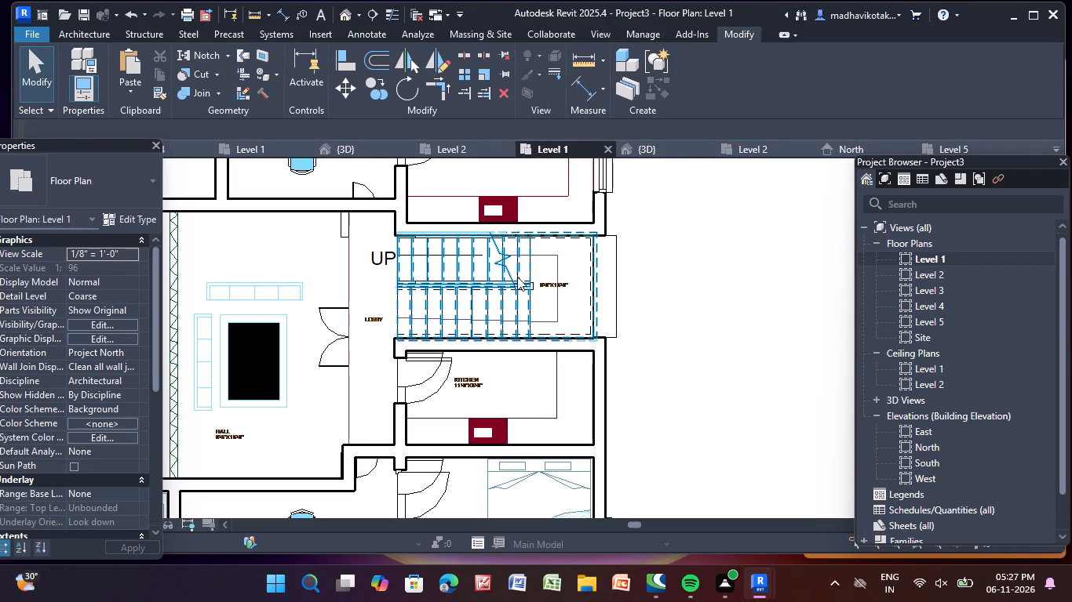
In 3D, stretch both ends of the in-place block along the stair-opening facade, from the balcony recess to the opposite building corner.
{"action": "left_click", "coordinate": [727, 303]}
{"action": "left_click", "coordinate": [345, 8]}
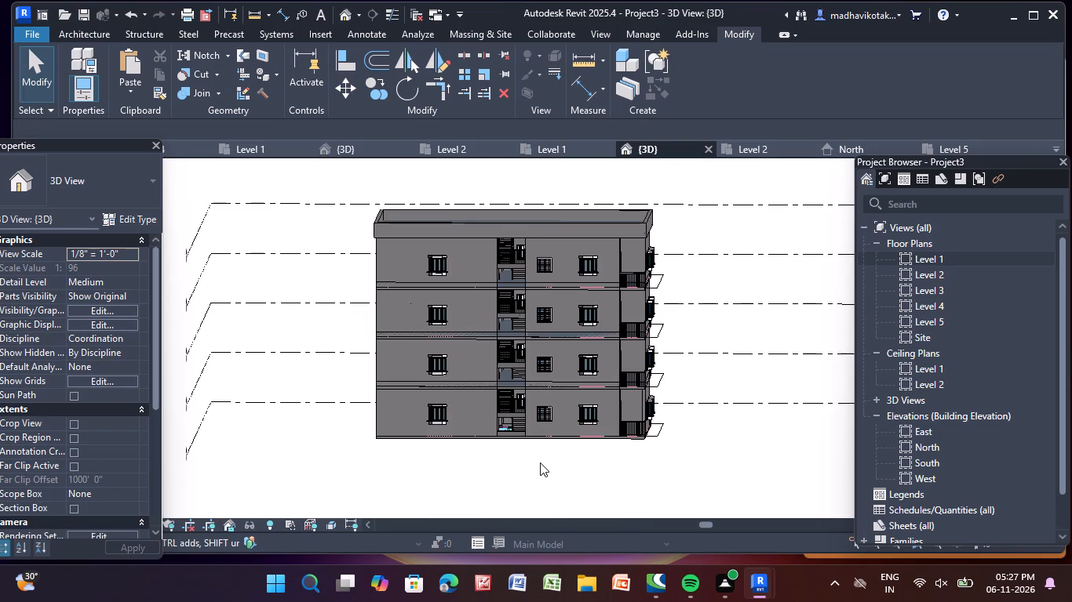
{"action": "middle_click_drag", "start_coordinate": [535, 461], "coordinate": [556, 467], "text": "shift"}
{"action": "scroll", "coordinate": [541, 447], "scroll_direction": "up", "scroll_amount": 9}
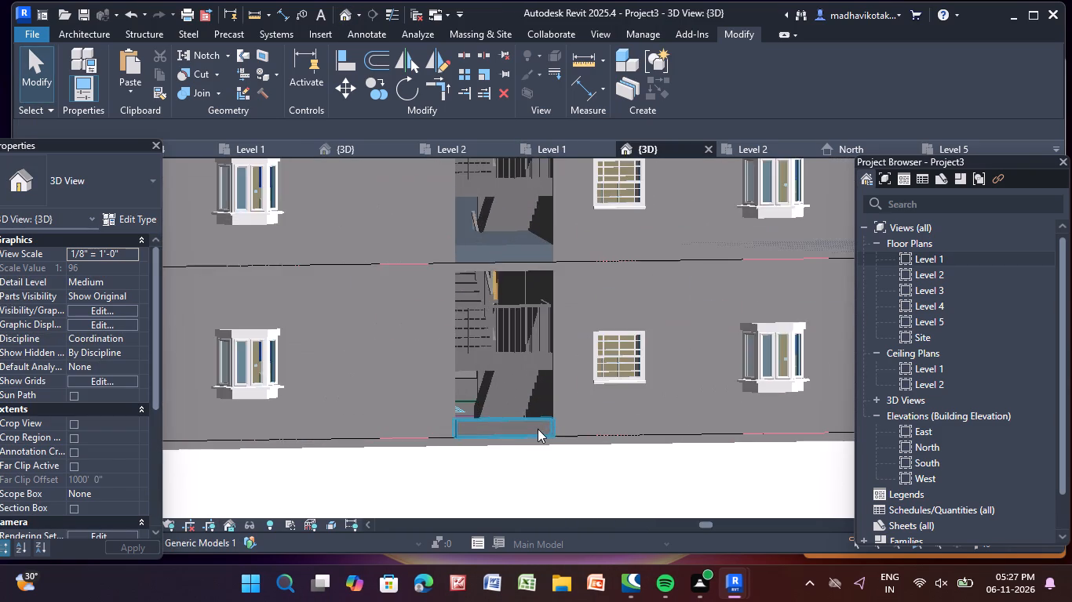
{"action": "left_click", "coordinate": [536, 428]}
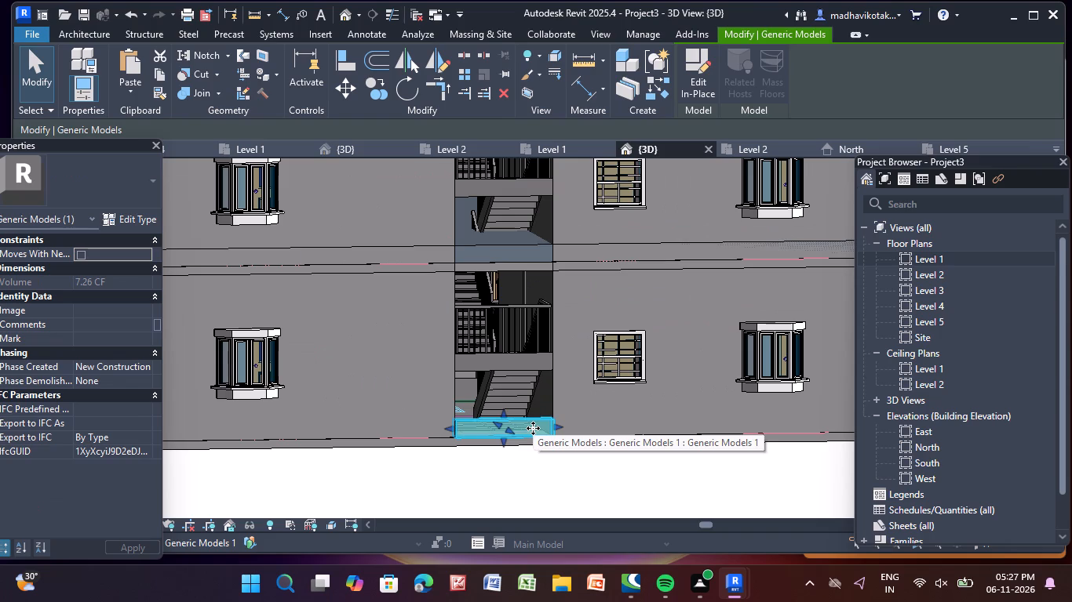
{"action": "scroll", "coordinate": [525, 411], "scroll_direction": "down", "scroll_amount": 4}
{"action": "middle_click_drag", "start_coordinate": [577, 463], "coordinate": [555, 478], "text": "shift"}
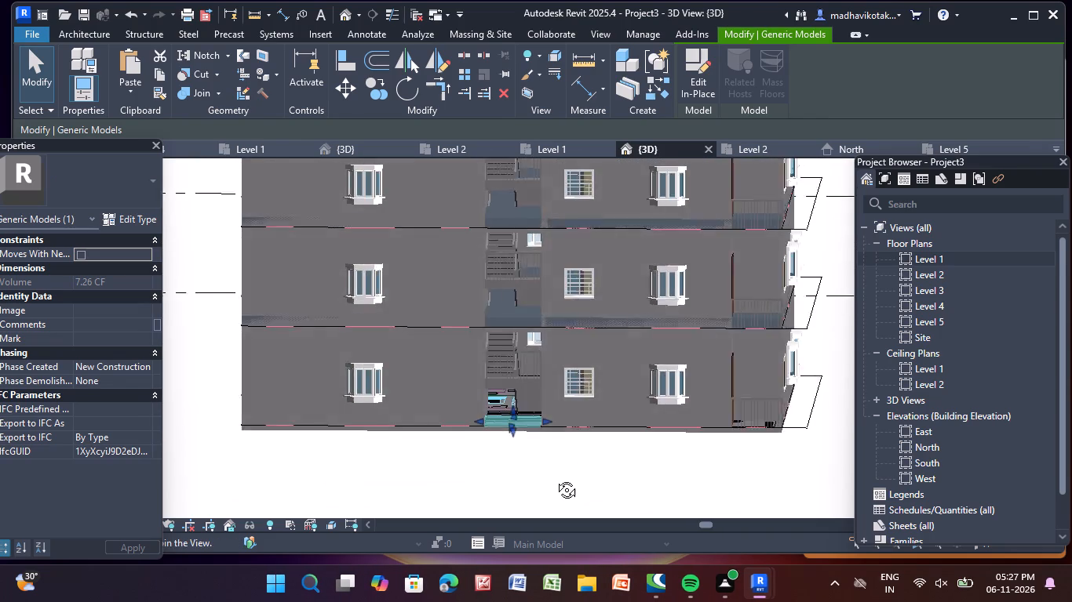
{"action": "middle_click_drag", "start_coordinate": [555, 478], "coordinate": [545, 481], "text": "shift"}
{"action": "middle_click_drag", "start_coordinate": [549, 473], "coordinate": [550, 473], "text": "shift"}
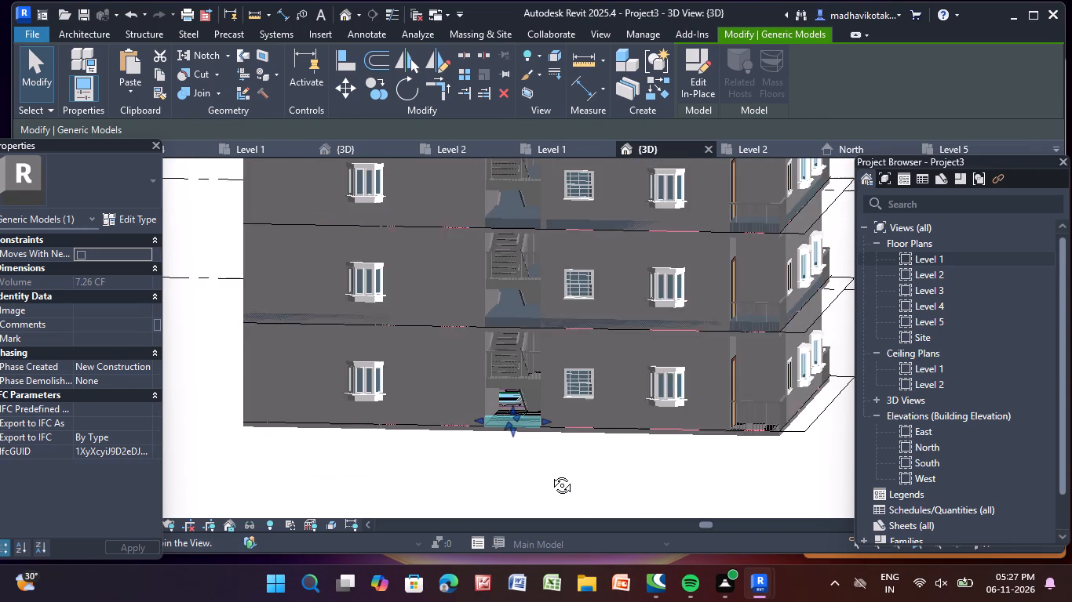
{"action": "middle_click_drag", "start_coordinate": [550, 473], "coordinate": [555, 462], "text": "shift"}
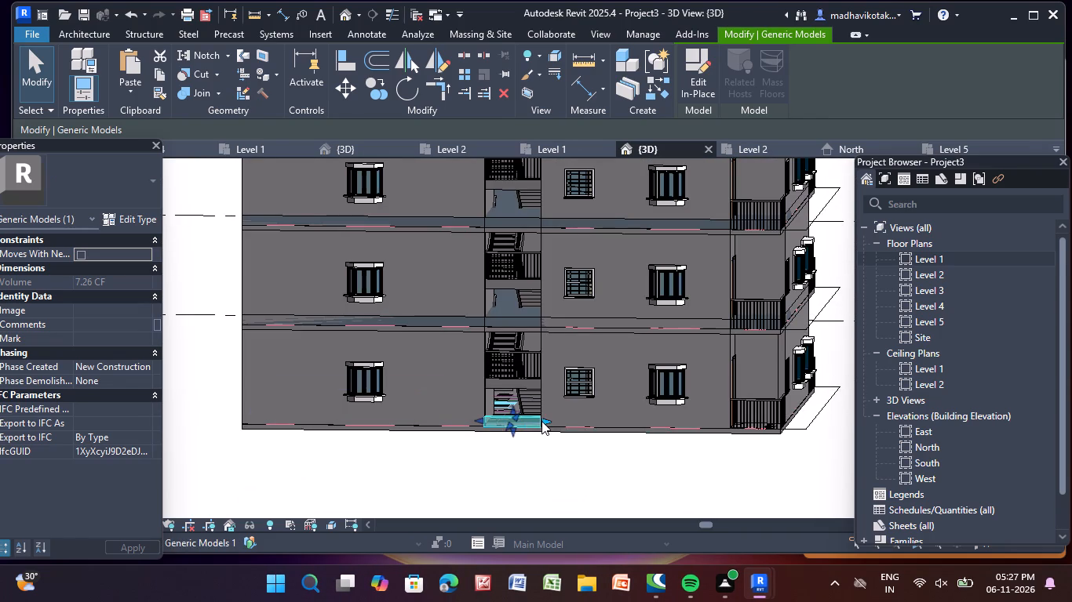
{"action": "left_click_drag", "start_coordinate": [541, 421], "coordinate": [741, 425]}
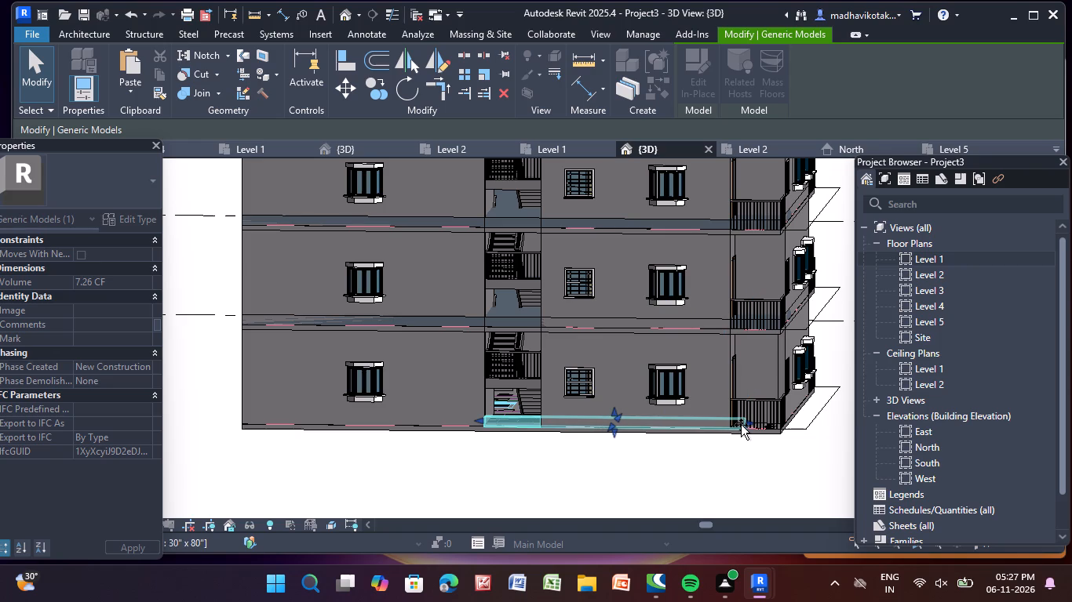
{"action": "left_click_drag", "start_coordinate": [741, 425], "coordinate": [735, 426]}
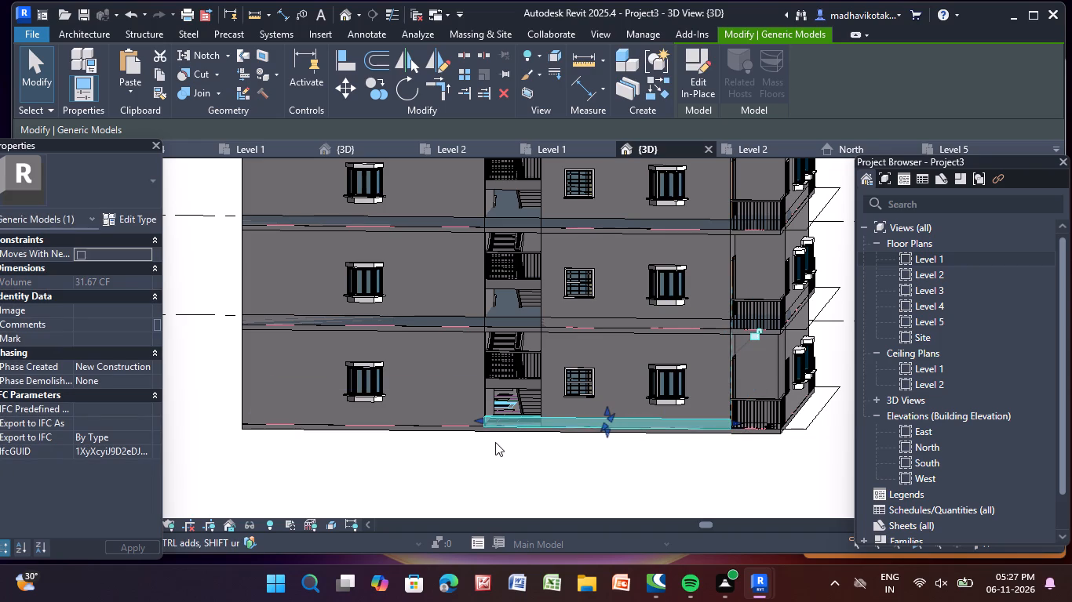
{"action": "left_click_drag", "start_coordinate": [476, 421], "coordinate": [342, 419]}
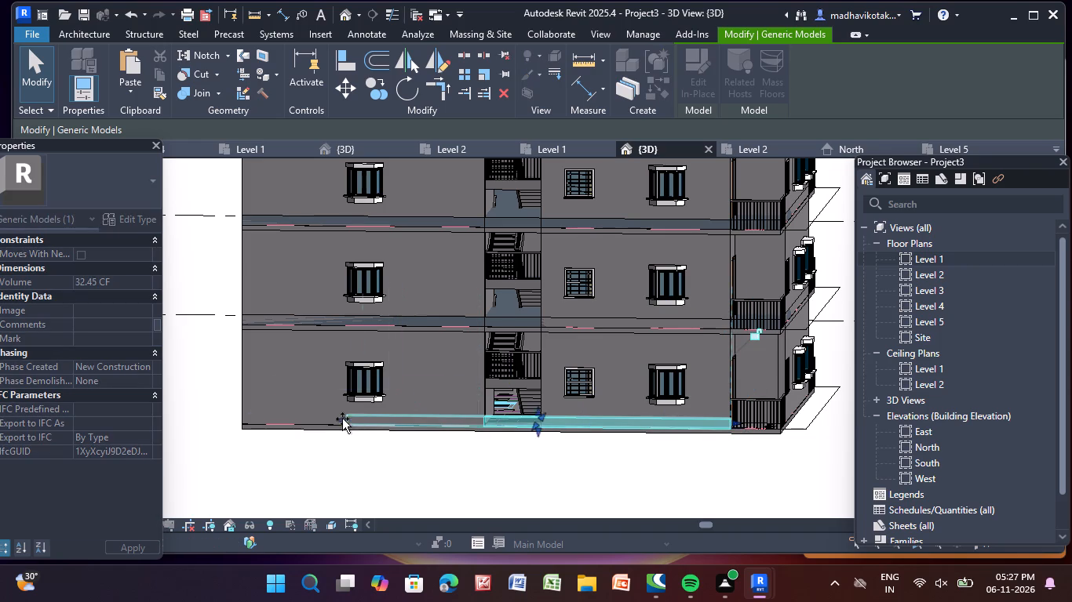
{"action": "left_click_drag", "start_coordinate": [342, 419], "coordinate": [246, 424]}
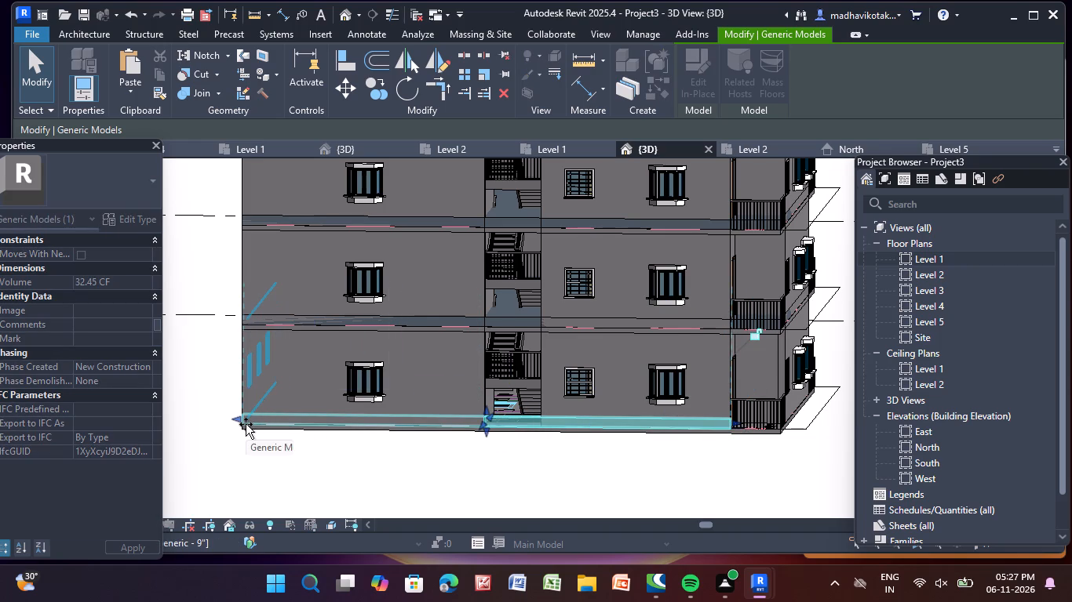
{"action": "left_click_drag", "start_coordinate": [246, 424], "coordinate": [240, 424]}
Raise the in-place block's bottom face slightly to the facade wall's lower edge line at Level 1.
{"action": "scroll", "coordinate": [485, 449], "scroll_direction": "up", "scroll_amount": 4}
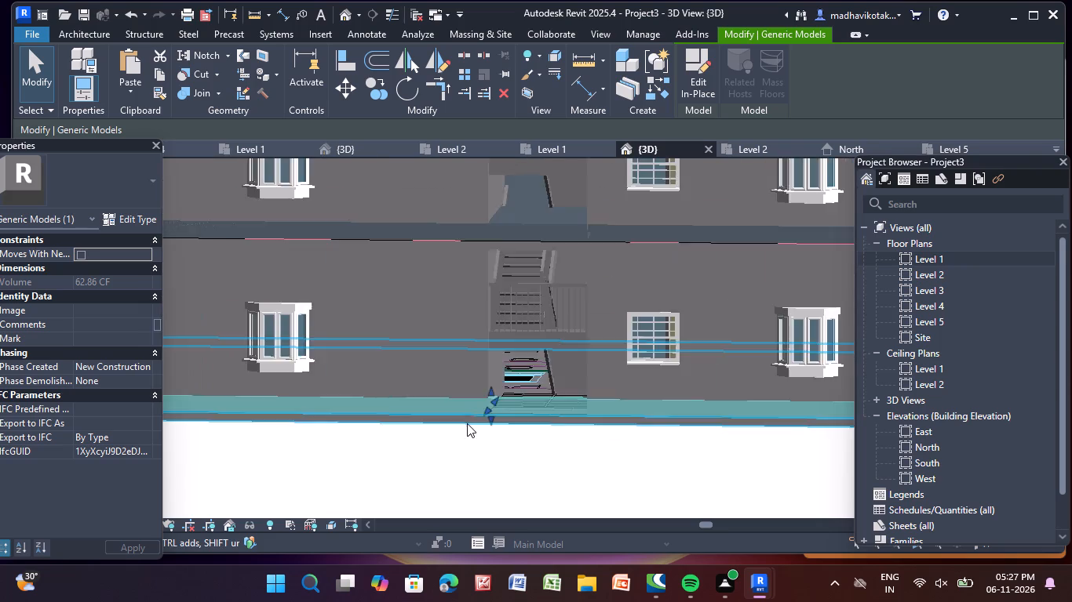
{"action": "scroll", "coordinate": [465, 423], "scroll_direction": "up", "scroll_amount": 10}
{"action": "scroll", "coordinate": [523, 397], "scroll_direction": "up", "scroll_amount": 4}
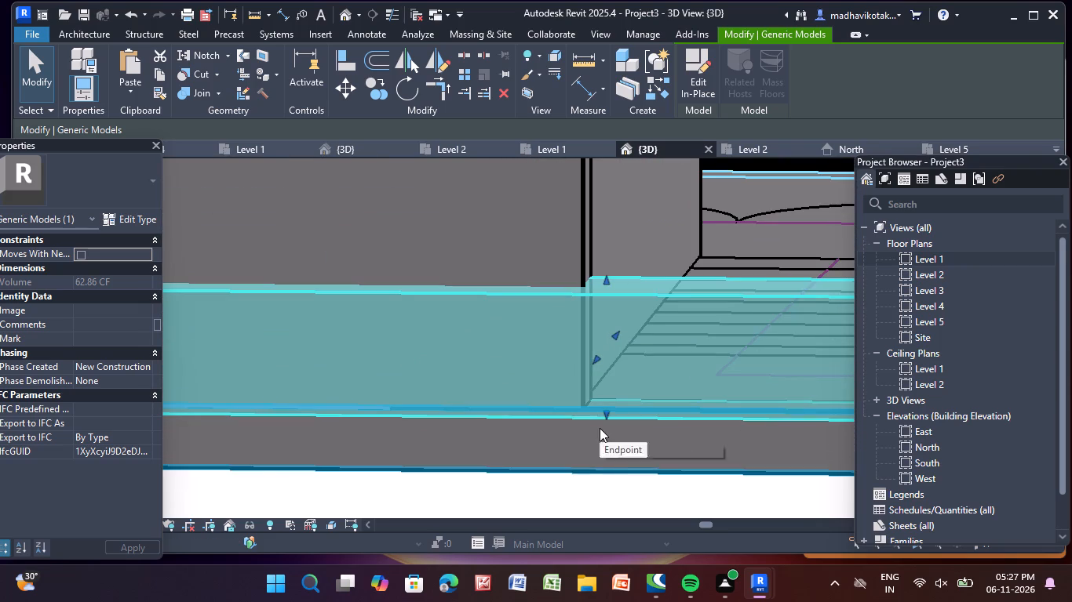
{"action": "left_click_drag", "start_coordinate": [603, 416], "coordinate": [605, 401]}
Stretch the in-place block's top face up the stair-opening facade to the second-storey stair railing.
{"action": "scroll", "coordinate": [560, 363], "scroll_direction": "down", "scroll_amount": 5}
{"action": "scroll", "coordinate": [580, 528], "scroll_direction": "down", "scroll_amount": 7}
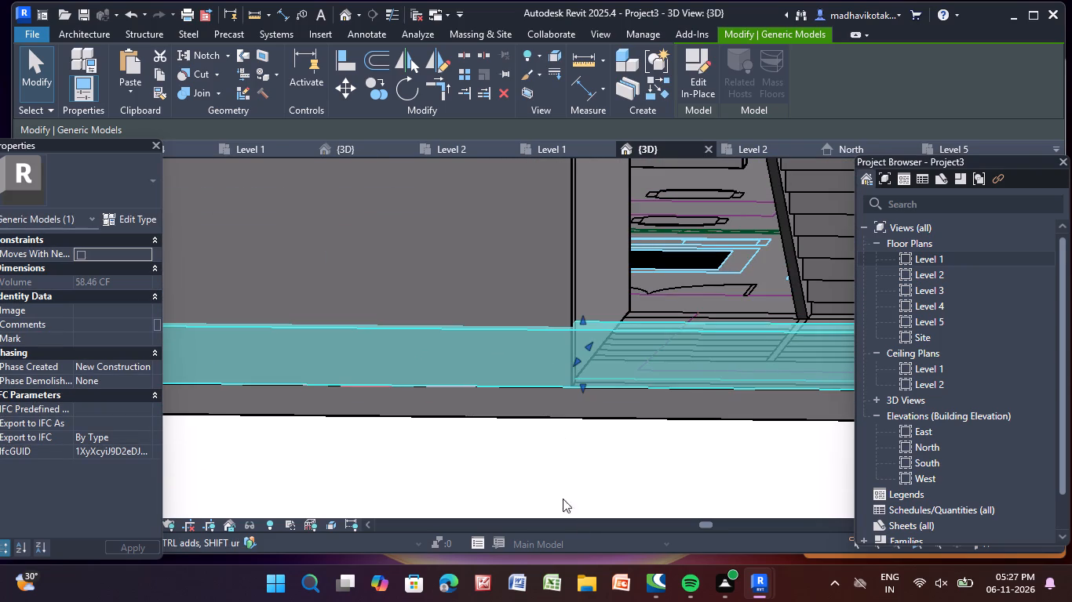
{"action": "scroll", "coordinate": [552, 479], "scroll_direction": "down", "scroll_amount": 8}
{"action": "middle_click_drag", "start_coordinate": [551, 474], "coordinate": [438, 512]}
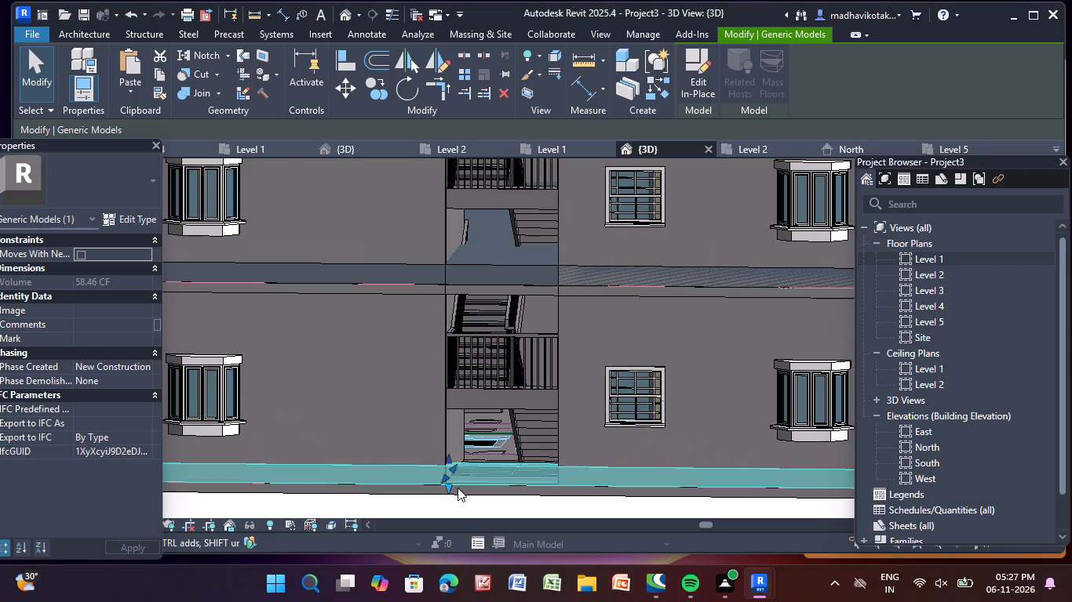
{"action": "left_click_drag", "start_coordinate": [447, 456], "coordinate": [413, 180]}
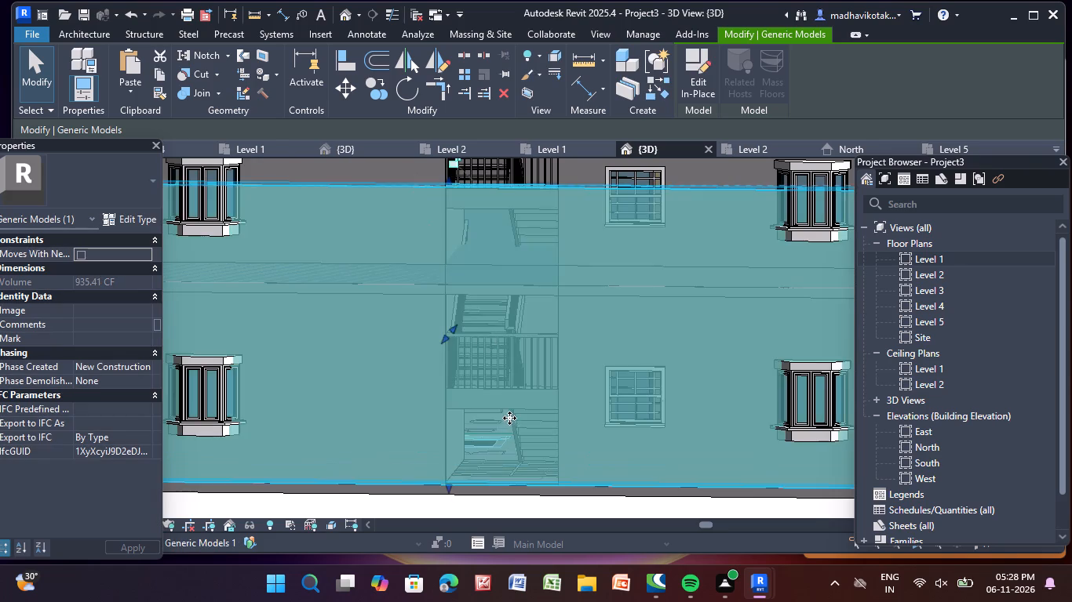
Free the block's top face from its alignment lock and raise it further over the second-storey stair railing.
{"action": "scroll", "coordinate": [509, 417], "scroll_direction": "down", "scroll_amount": 7}
{"action": "middle_click_drag", "start_coordinate": [503, 399], "coordinate": [555, 537]}
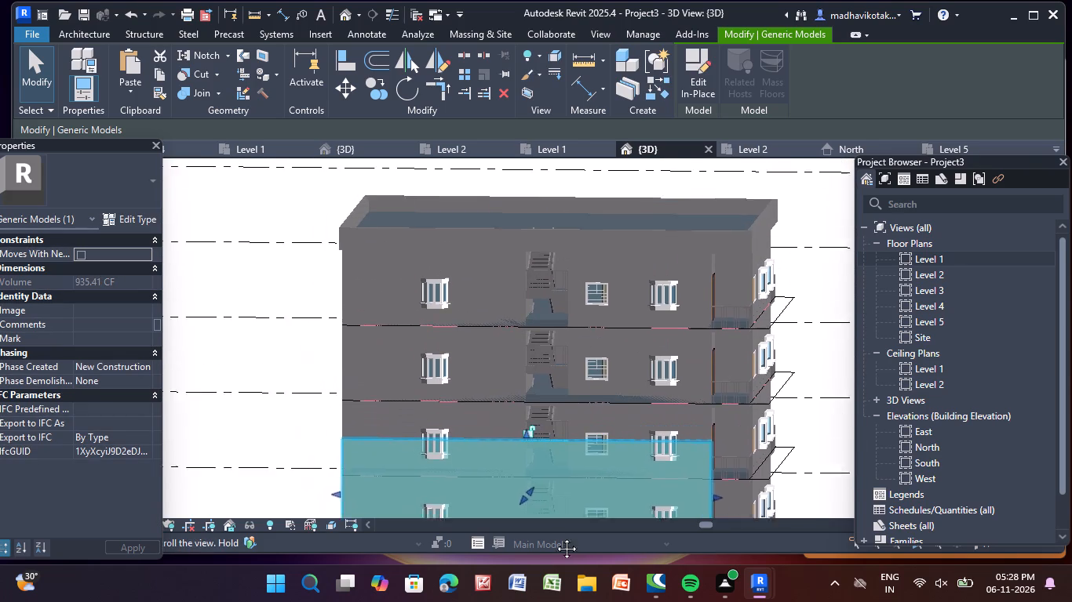
{"action": "middle_click_drag", "start_coordinate": [555, 537], "coordinate": [538, 528]}
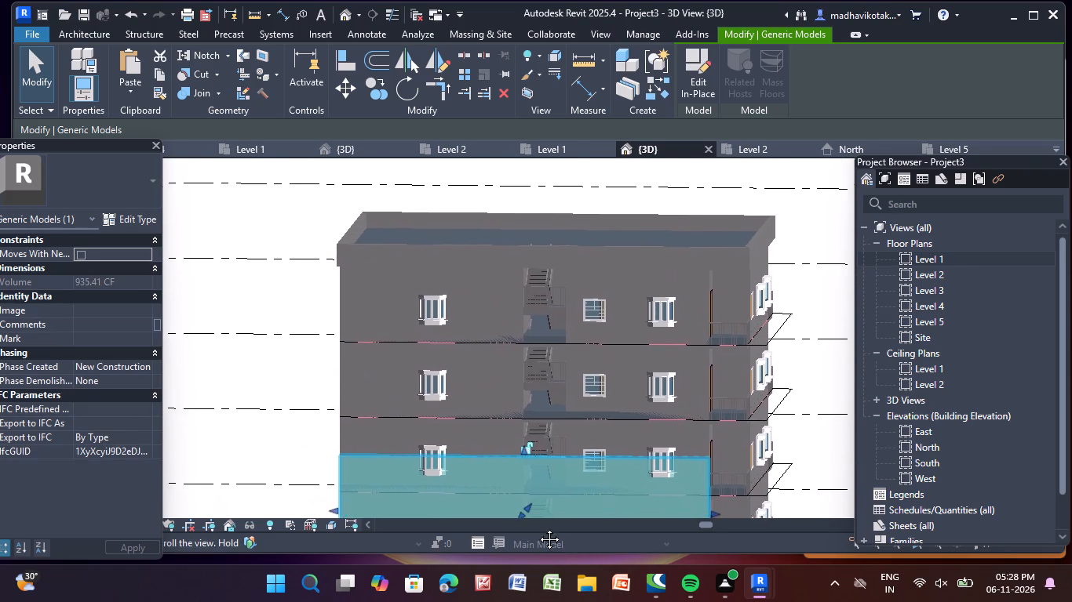
{"action": "middle_click_drag", "start_coordinate": [538, 528], "coordinate": [522, 505]}
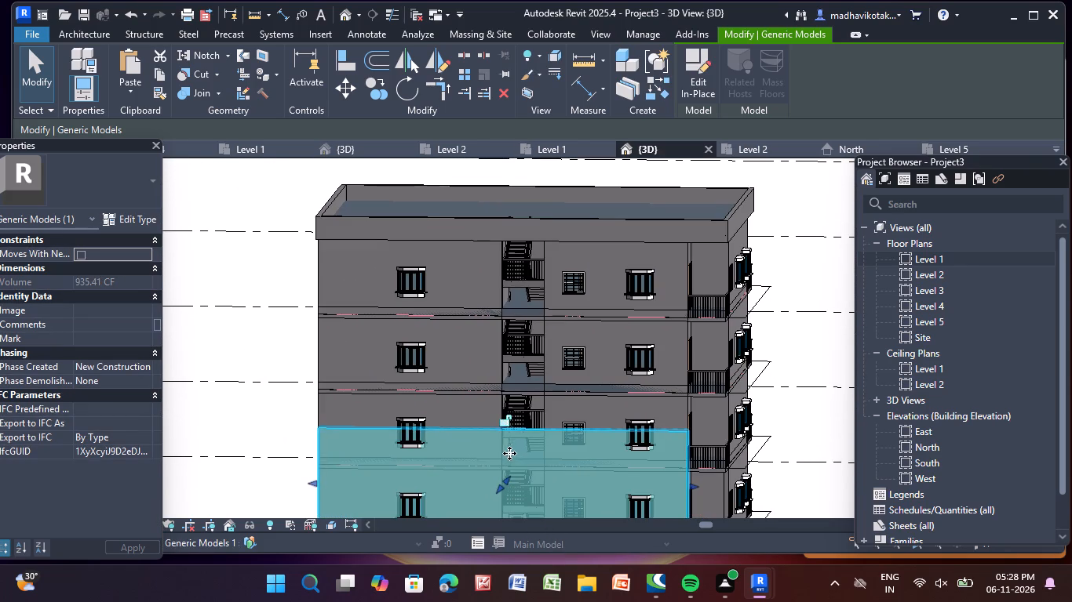
{"action": "scroll", "coordinate": [494, 477], "scroll_direction": "down", "scroll_amount": 3}
{"action": "middle_click_drag", "start_coordinate": [494, 474], "coordinate": [494, 426]}
{"action": "scroll", "coordinate": [494, 425], "scroll_direction": "up", "scroll_amount": 4}
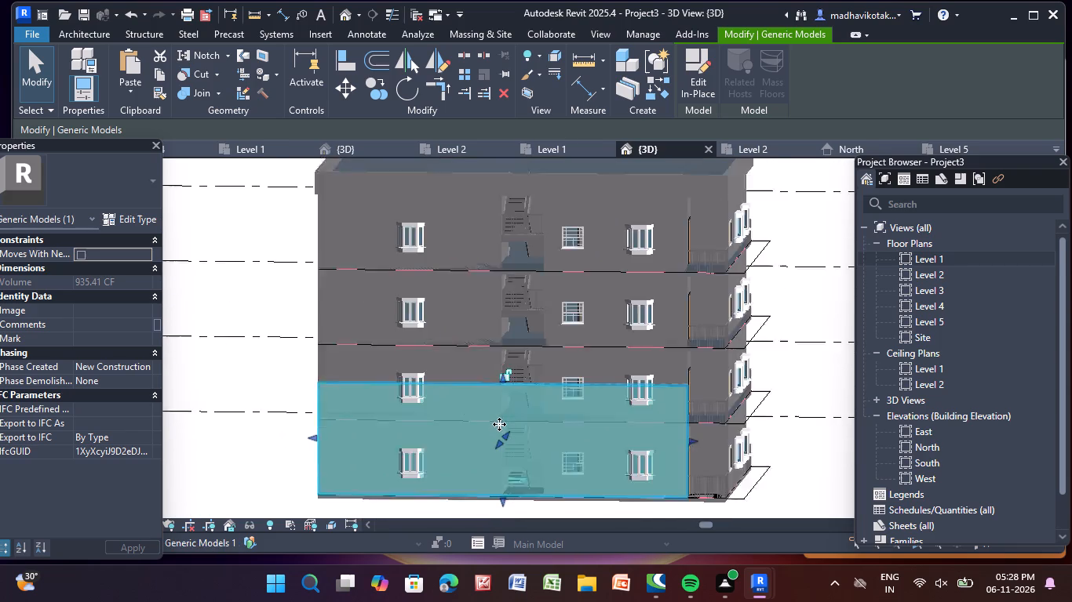
{"action": "left_click_drag", "start_coordinate": [500, 372], "coordinate": [510, 320]}
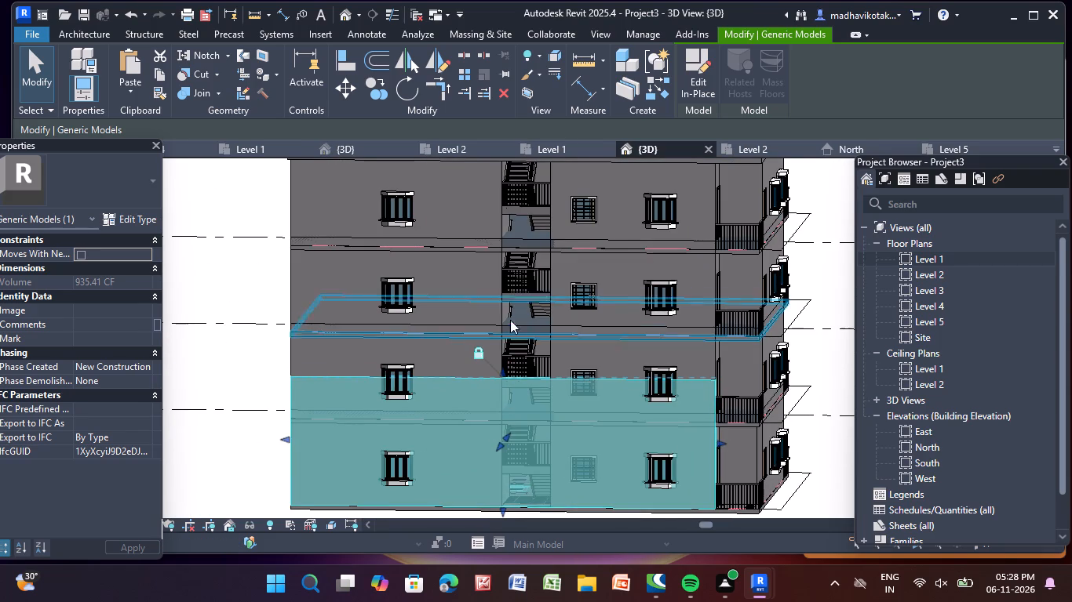
{"action": "left_click_drag", "start_coordinate": [510, 320], "coordinate": [513, 259]}
{"action": "scroll", "coordinate": [504, 419], "scroll_direction": "up", "scroll_amount": 9}
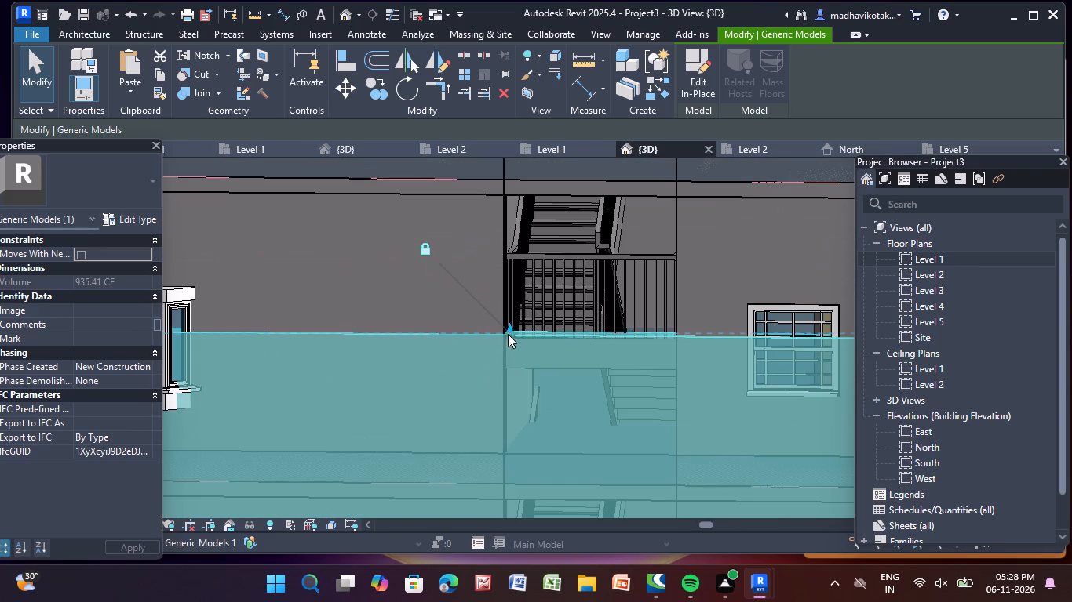
{"action": "left_click_drag", "start_coordinate": [510, 329], "coordinate": [530, 222]}
{"action": "scroll", "coordinate": [512, 364], "scroll_direction": "up", "scroll_amount": 5}
{"action": "scroll", "coordinate": [509, 358], "scroll_direction": "down", "scroll_amount": 1}
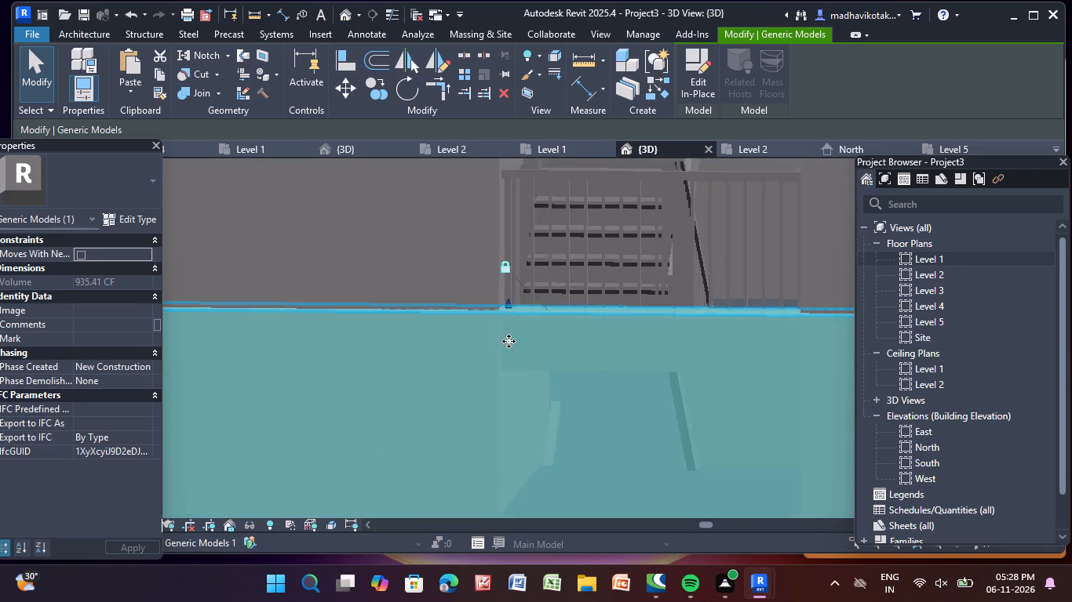
{"action": "scroll", "coordinate": [506, 323], "scroll_direction": "up", "scroll_amount": 7}
{"action": "left_click_drag", "start_coordinate": [514, 302], "coordinate": [515, 281]}
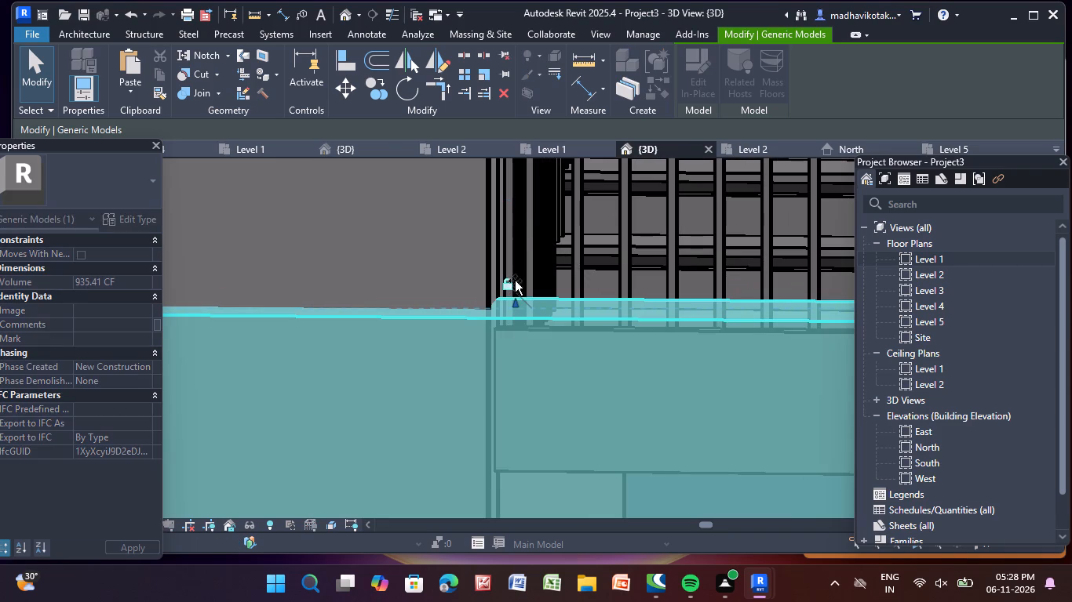
{"action": "left_click_drag", "start_coordinate": [515, 281], "coordinate": [520, 201]}
{"action": "left_click", "coordinate": [509, 279]}
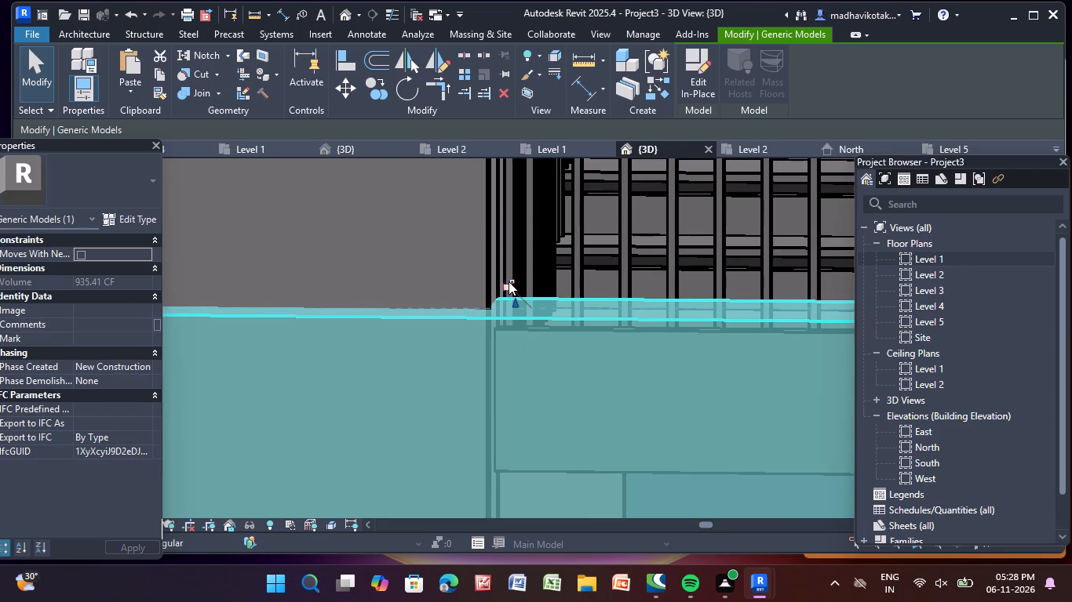
{"action": "left_click_drag", "start_coordinate": [515, 303], "coordinate": [516, 122]}
Raise the block's top face in stages to the floor line between the second and third storeys.
{"action": "scroll", "coordinate": [561, 347], "scroll_direction": "down", "scroll_amount": 7}
{"action": "middle_click_drag", "start_coordinate": [558, 338], "coordinate": [552, 491]}
{"action": "scroll", "coordinate": [500, 437], "scroll_direction": "up", "scroll_amount": 4}
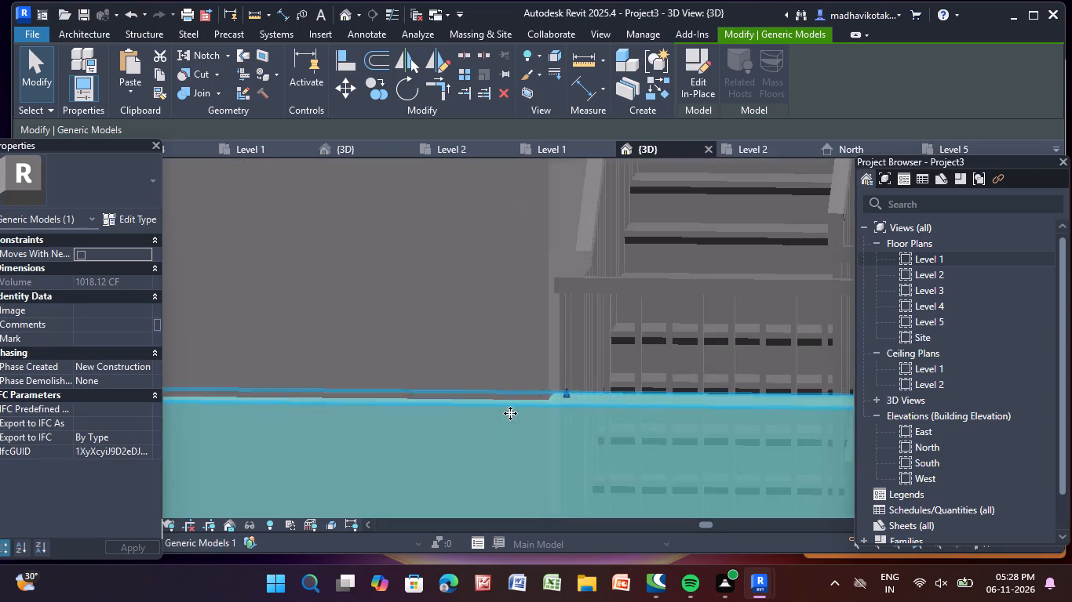
{"action": "scroll", "coordinate": [550, 388], "scroll_direction": "up", "scroll_amount": 7}
{"action": "left_click_drag", "start_coordinate": [574, 400], "coordinate": [574, 398]}
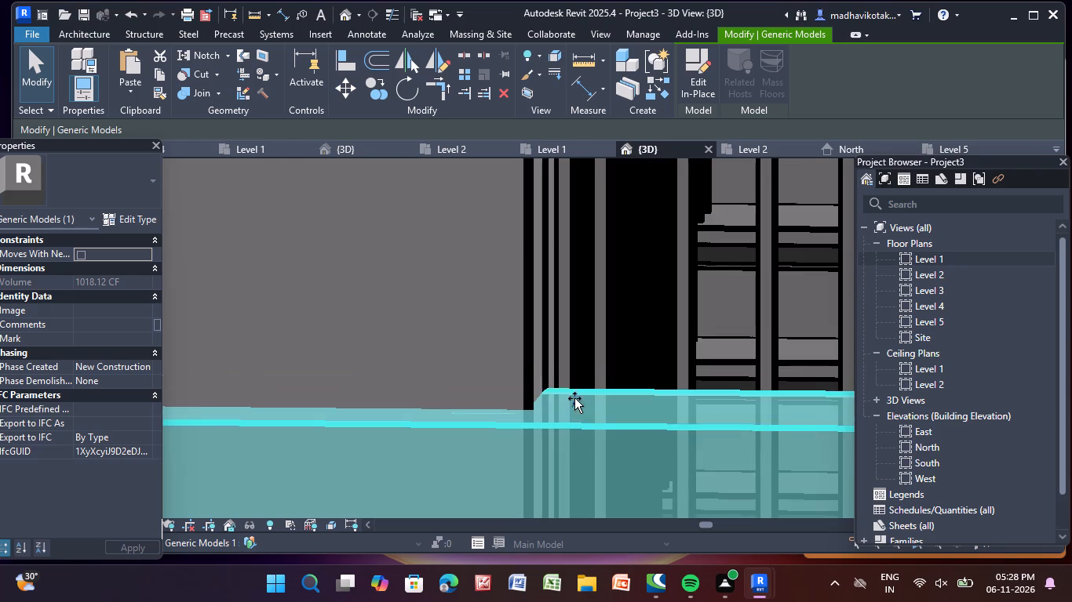
{"action": "left_click_drag", "start_coordinate": [574, 398], "coordinate": [554, 176]}
{"action": "scroll", "coordinate": [545, 293], "scroll_direction": "down", "scroll_amount": 3}
{"action": "scroll", "coordinate": [543, 297], "scroll_direction": "up", "scroll_amount": 1}
{"action": "middle_click_drag", "start_coordinate": [536, 328], "coordinate": [511, 530]}
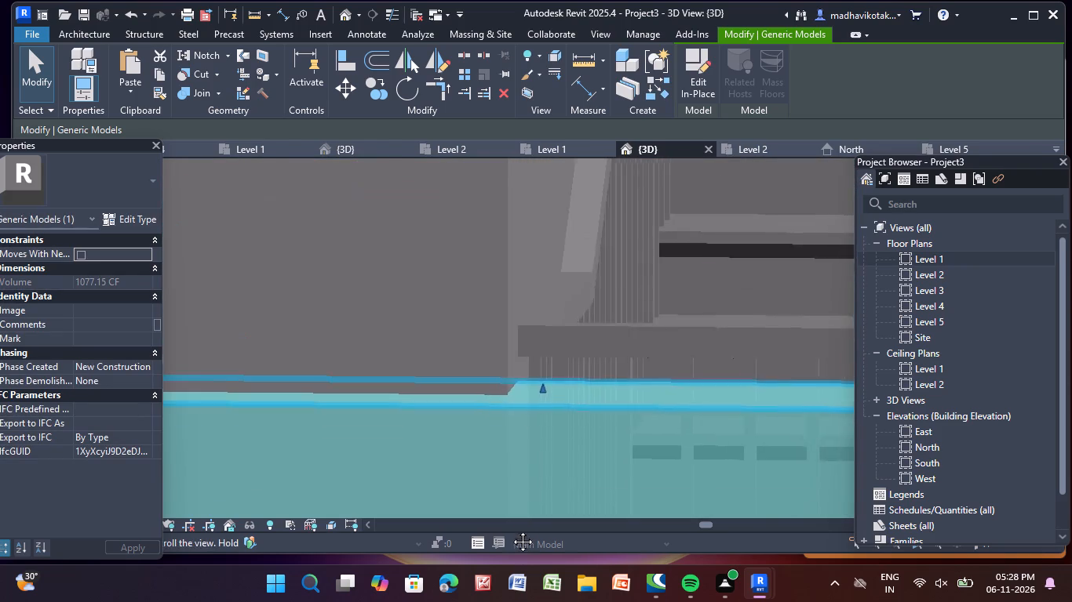
{"action": "middle_click_drag", "start_coordinate": [511, 530], "coordinate": [511, 543]}
{"action": "left_click_drag", "start_coordinate": [541, 410], "coordinate": [534, 163]}
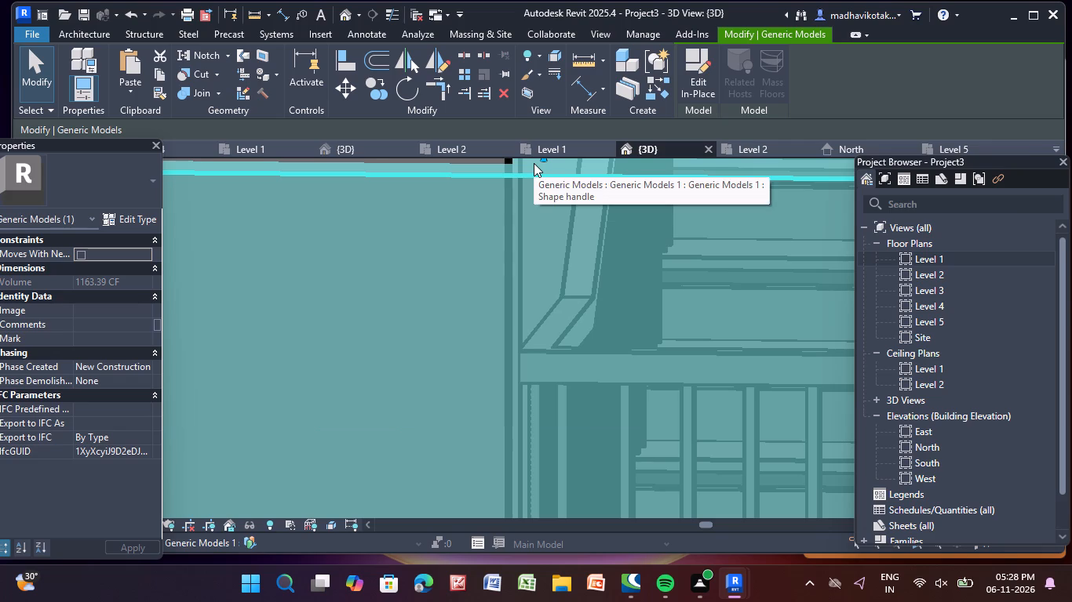
{"action": "scroll", "coordinate": [487, 324], "scroll_direction": "down", "scroll_amount": 4}
{"action": "middle_click_drag", "start_coordinate": [487, 325], "coordinate": [505, 509]}
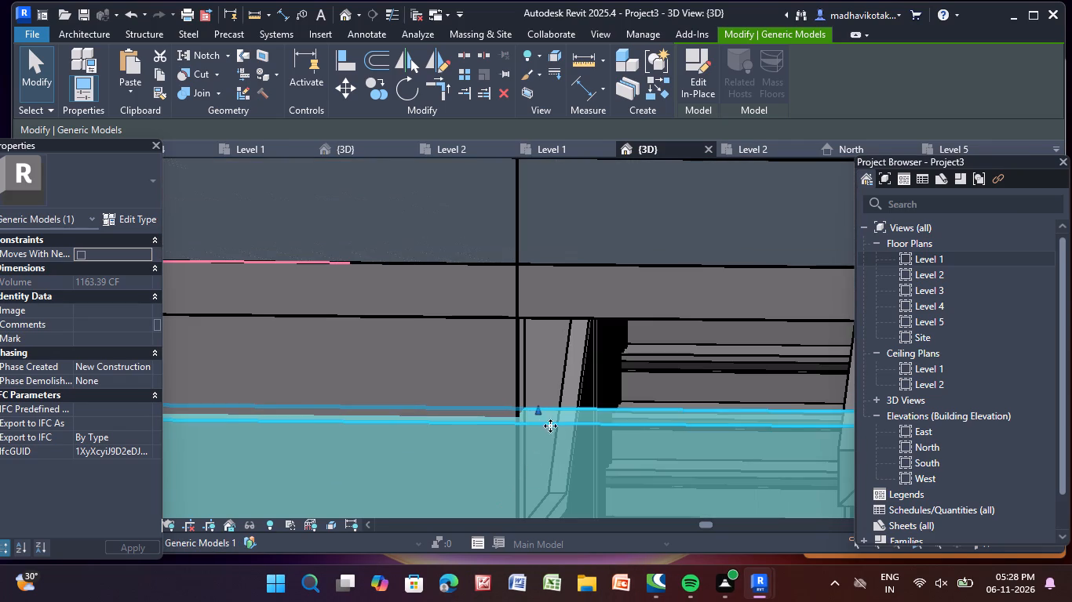
{"action": "left_click_drag", "start_coordinate": [537, 405], "coordinate": [543, 274]}
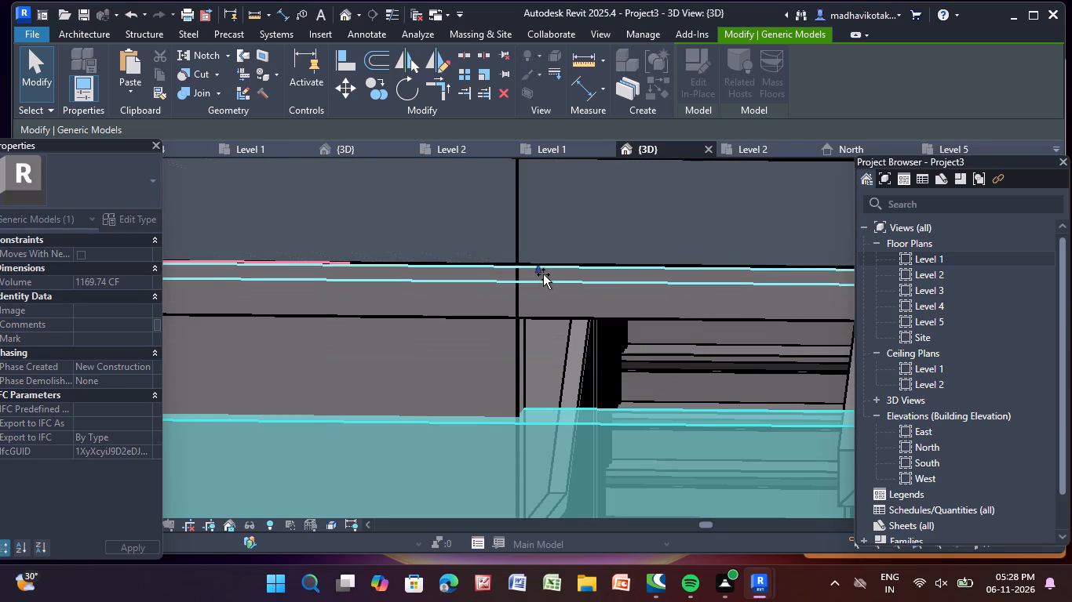
{"action": "left_click_drag", "start_coordinate": [543, 274], "coordinate": [543, 271]}
Raise the block's top face past the third and fourth storeys to the roof parapet's outer top edge.
{"action": "scroll", "coordinate": [543, 267], "scroll_direction": "down", "scroll_amount": 5}
{"action": "scroll", "coordinate": [534, 366], "scroll_direction": "down", "scroll_amount": 3}
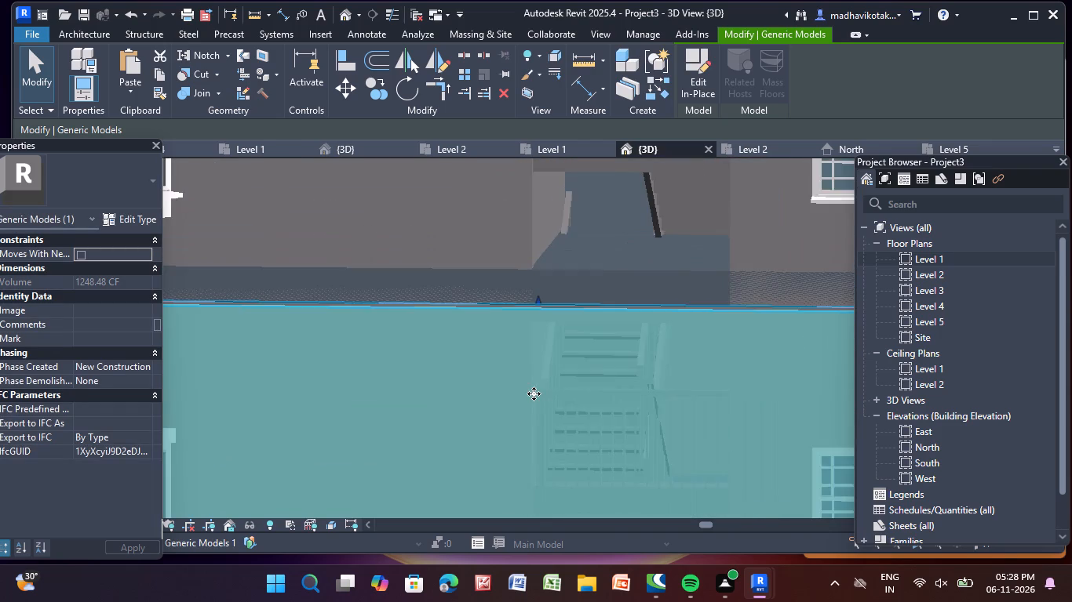
{"action": "middle_click_drag", "start_coordinate": [534, 391], "coordinate": [589, 391], "text": "shift"}
{"action": "scroll", "coordinate": [556, 288], "scroll_direction": "up", "scroll_amount": 5}
{"action": "scroll", "coordinate": [545, 285], "scroll_direction": "down", "scroll_amount": 9}
{"action": "middle_click_drag", "start_coordinate": [582, 413], "coordinate": [539, 416], "text": "shift"}
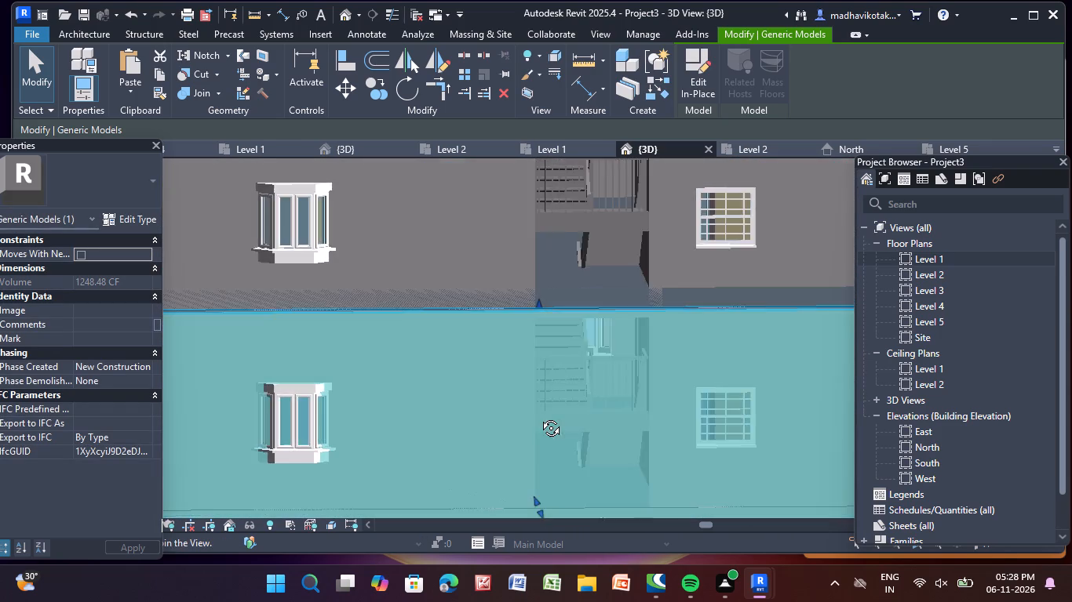
{"action": "middle_click_drag", "start_coordinate": [539, 416], "coordinate": [538, 415], "text": "shift"}
{"action": "scroll", "coordinate": [536, 358], "scroll_direction": "down", "scroll_amount": 5}
{"action": "middle_click_drag", "start_coordinate": [535, 361], "coordinate": [524, 548]}
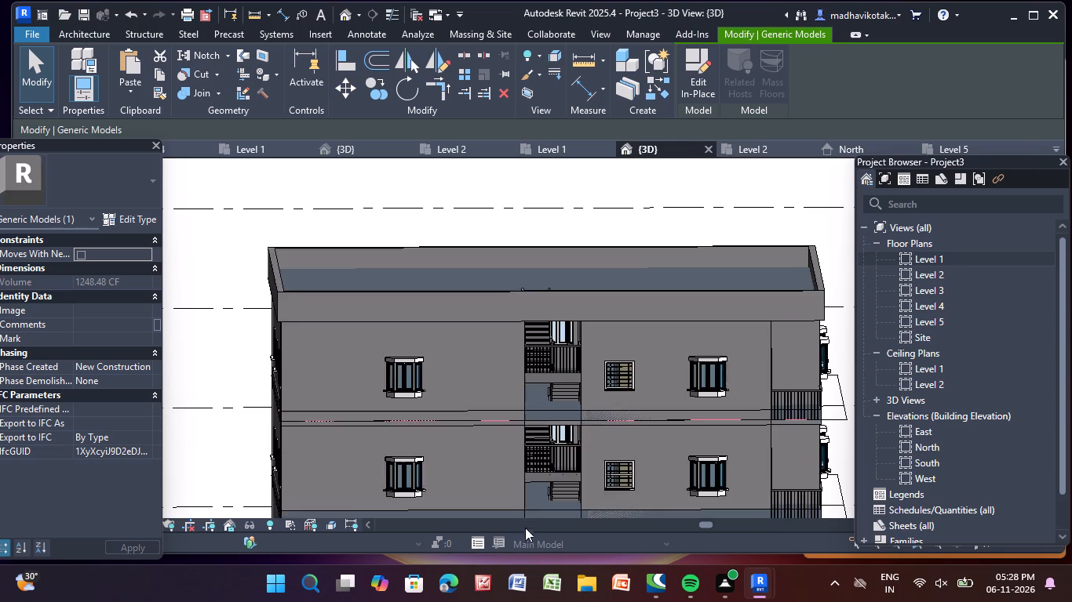
{"action": "middle_click_drag", "start_coordinate": [516, 484], "coordinate": [473, 334]}
{"action": "scroll", "coordinate": [490, 391], "scroll_direction": "up", "scroll_amount": 4}
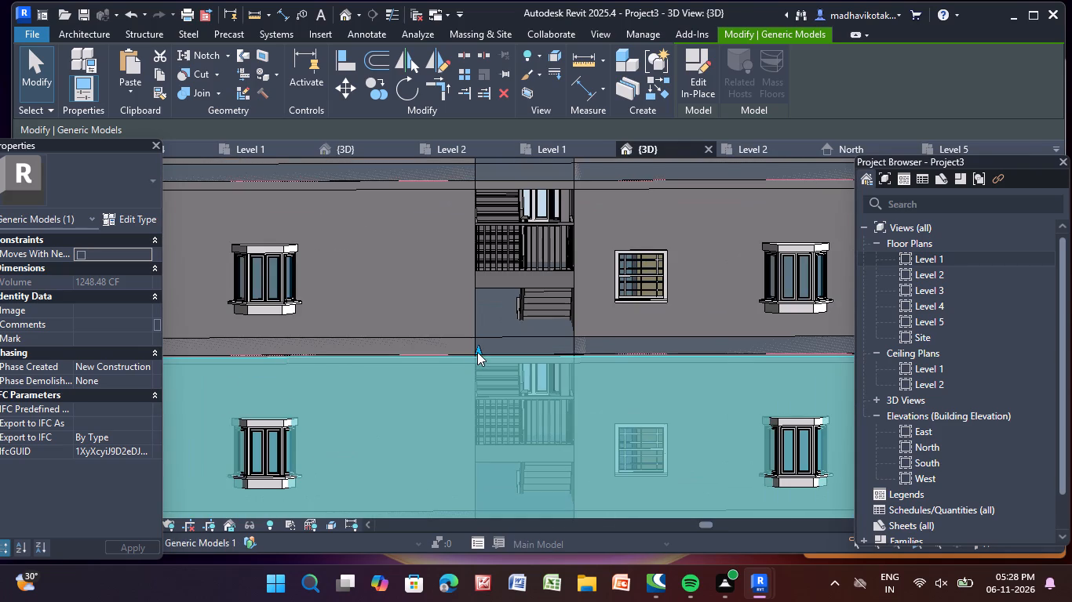
{"action": "left_click_drag", "start_coordinate": [477, 350], "coordinate": [477, 184]}
{"action": "middle_click_drag", "start_coordinate": [534, 302], "coordinate": [554, 554]}
{"action": "left_click_drag", "start_coordinate": [498, 426], "coordinate": [506, 238]}
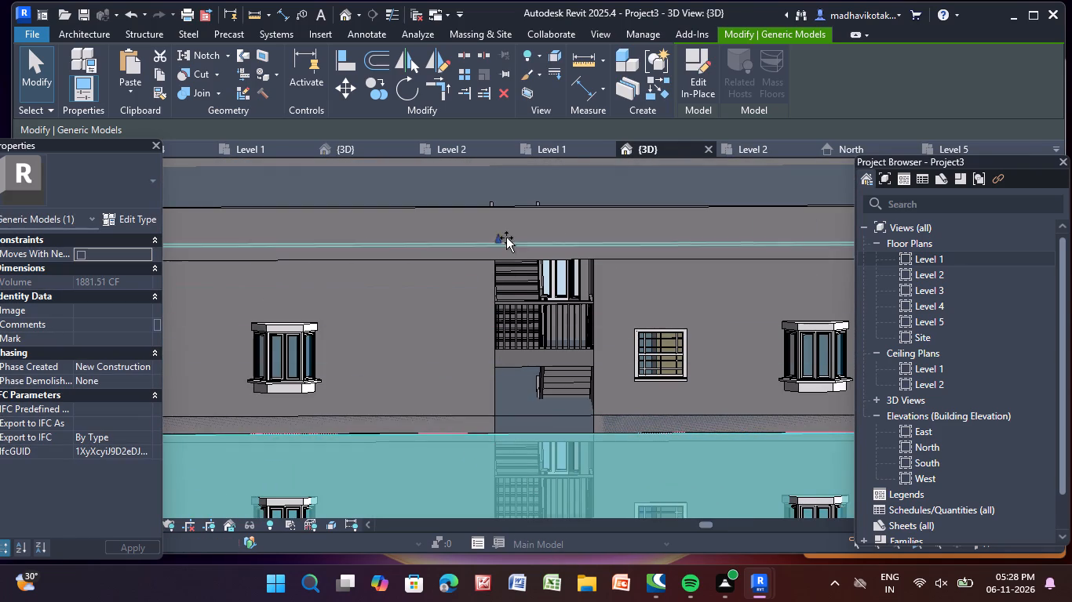
{"action": "left_click_drag", "start_coordinate": [506, 238], "coordinate": [508, 211]}
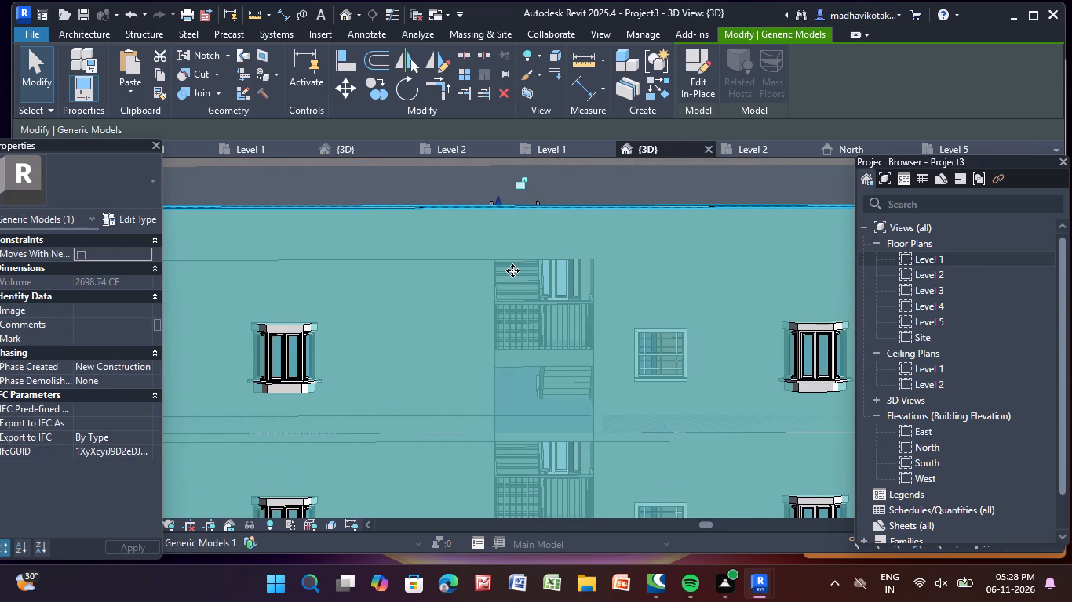
{"action": "key", "text": "Escape"}
Open the full-height generic block covering the stair facade for in-place editing.
{"action": "scroll", "coordinate": [511, 268], "scroll_direction": "down", "scroll_amount": 4}
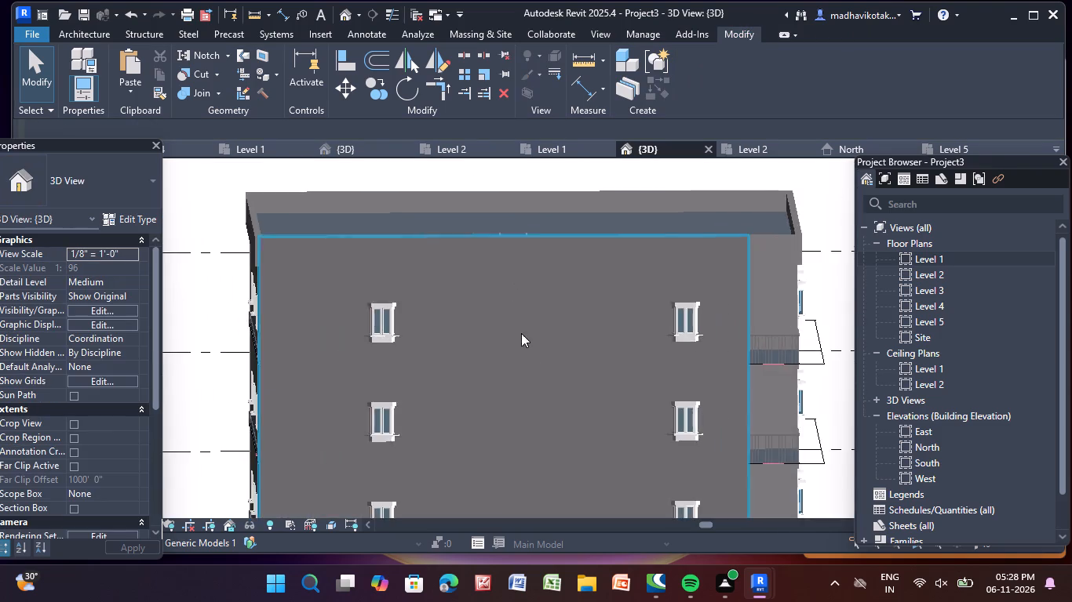
{"action": "scroll", "coordinate": [525, 351], "scroll_direction": "down", "scroll_amount": 4}
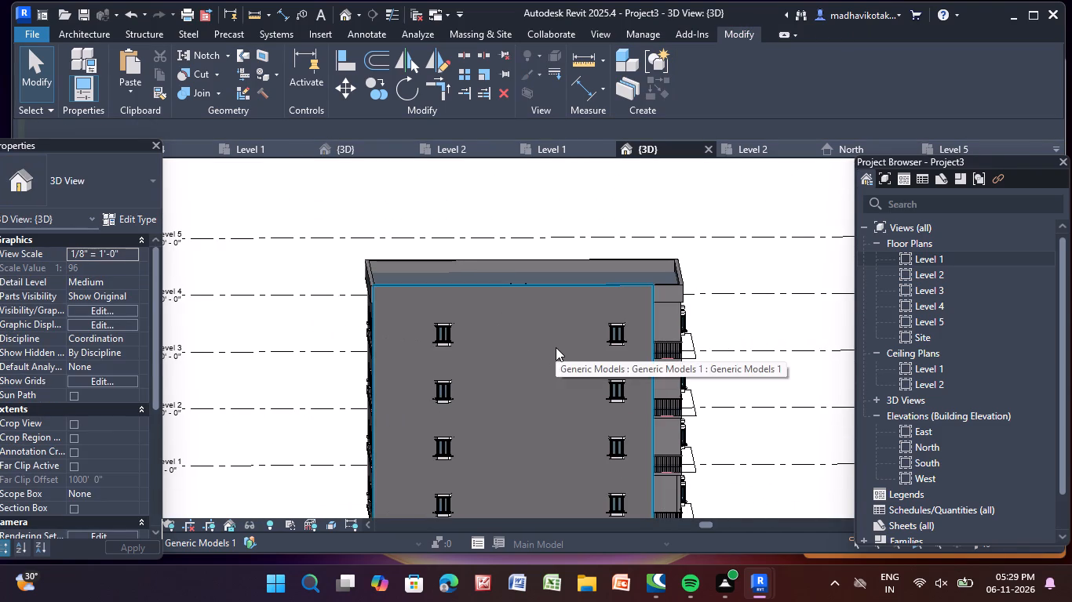
{"action": "middle_click_drag", "start_coordinate": [556, 347], "coordinate": [552, 332]}
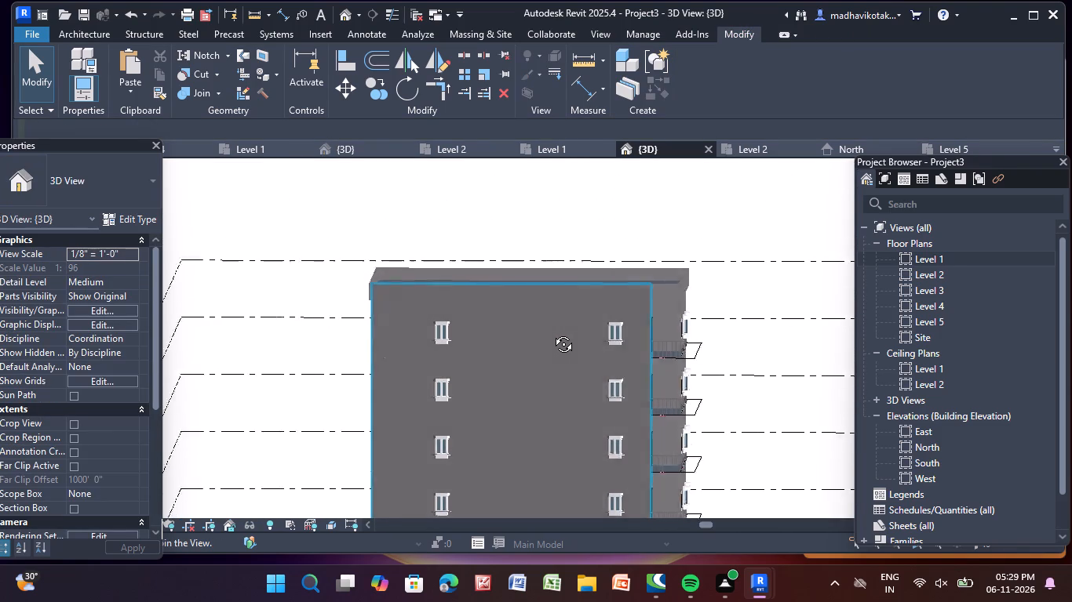
{"action": "middle_click_drag", "start_coordinate": [552, 332], "coordinate": [560, 328]}
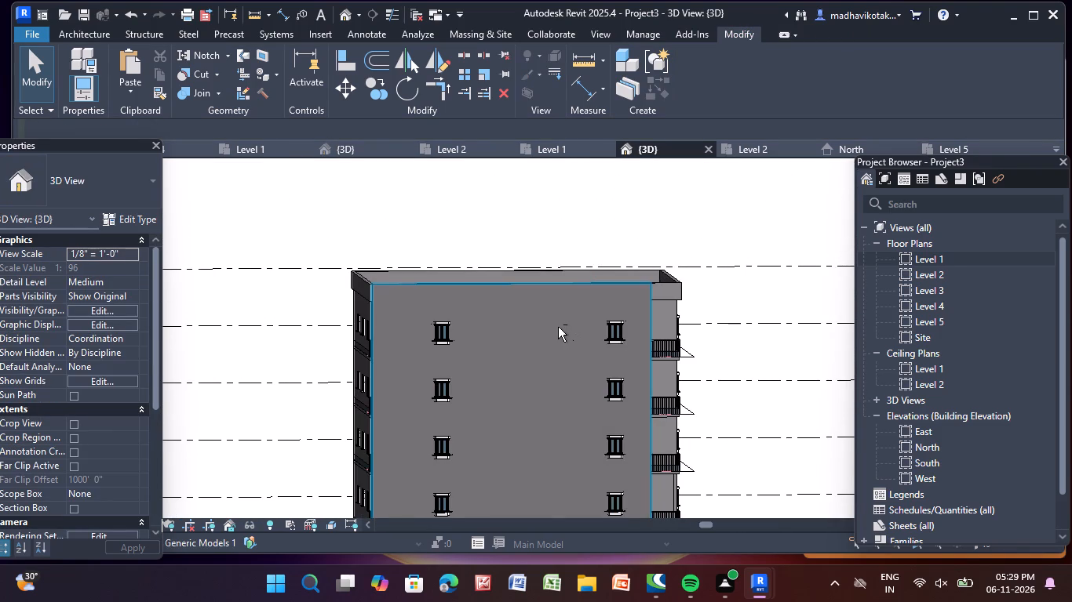
{"action": "left_click", "coordinate": [583, 328]}
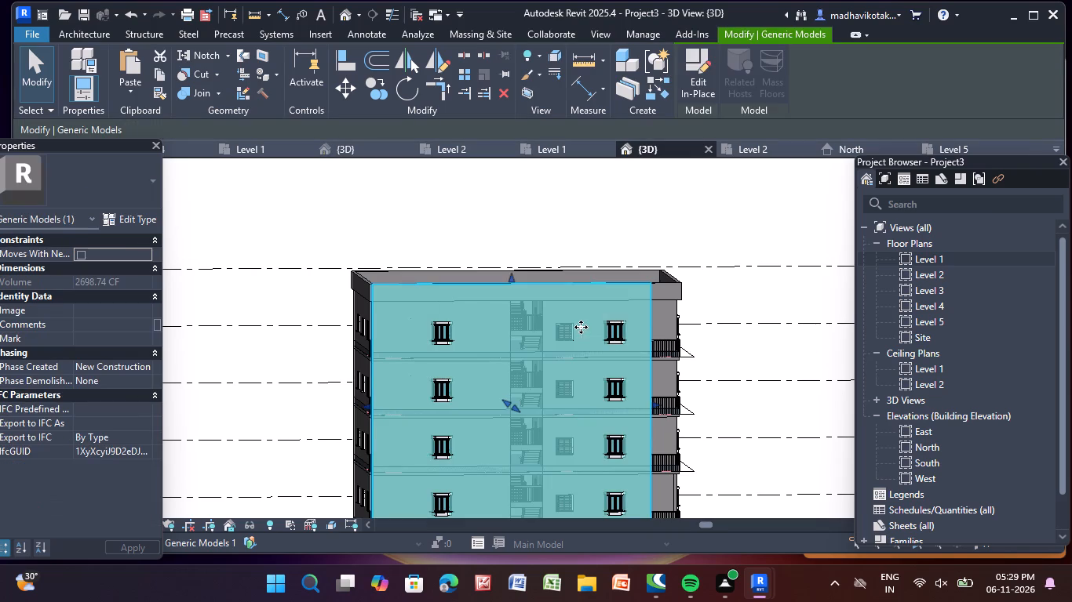
{"action": "key", "text": "Escape"}
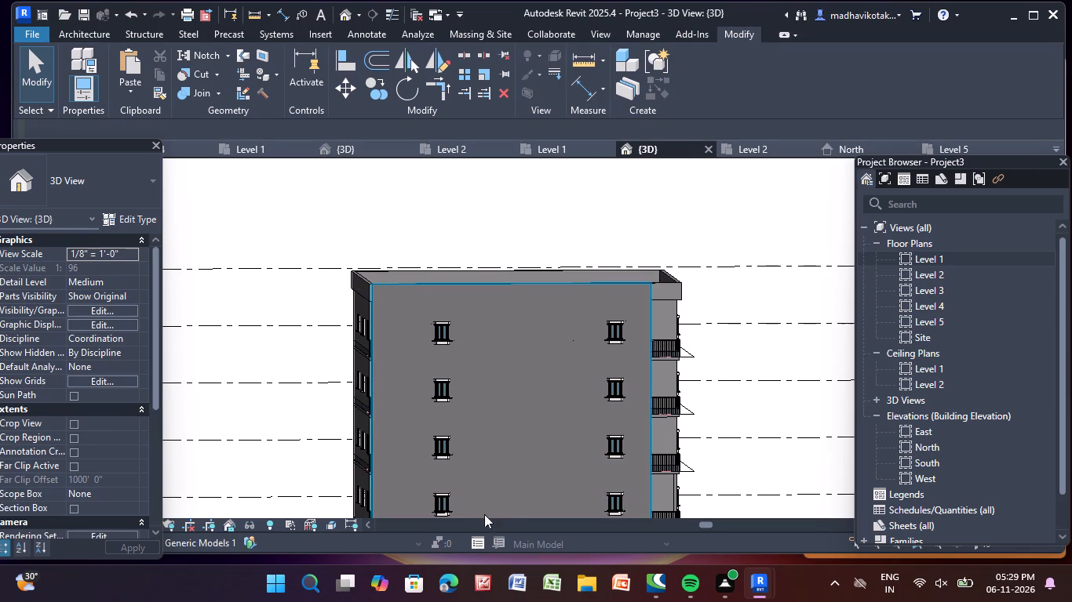
{"action": "left_click", "coordinate": [522, 439]}
{"action": "left_click", "coordinate": [703, 62]}
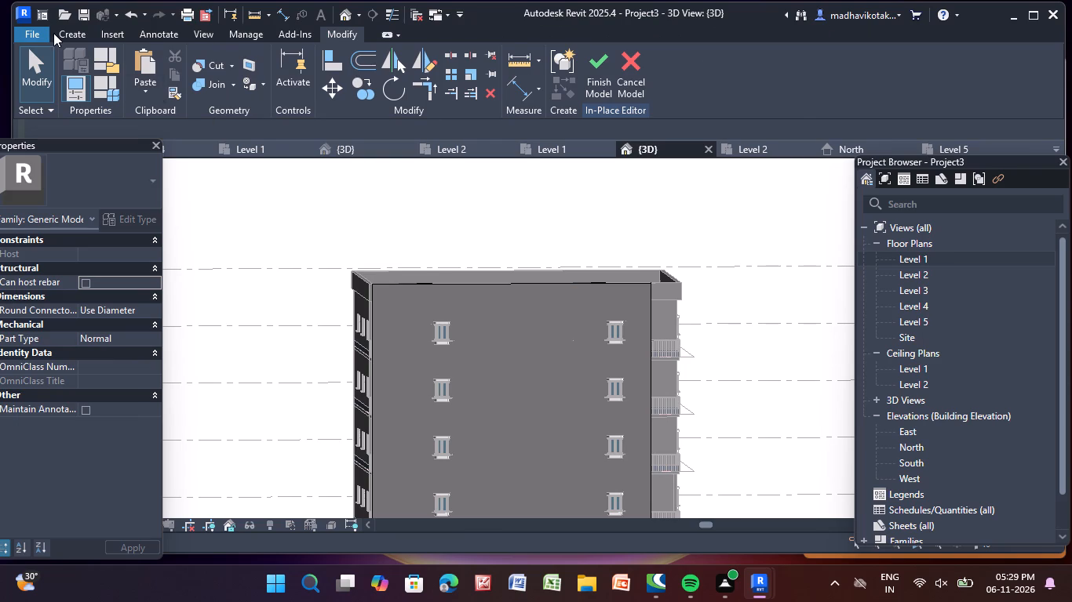
Start a void extrusion in the block's in-place model and set the block's front face as its work plane.
{"action": "left_click", "coordinate": [56, 34]}
{"action": "left_click", "coordinate": [304, 57]}
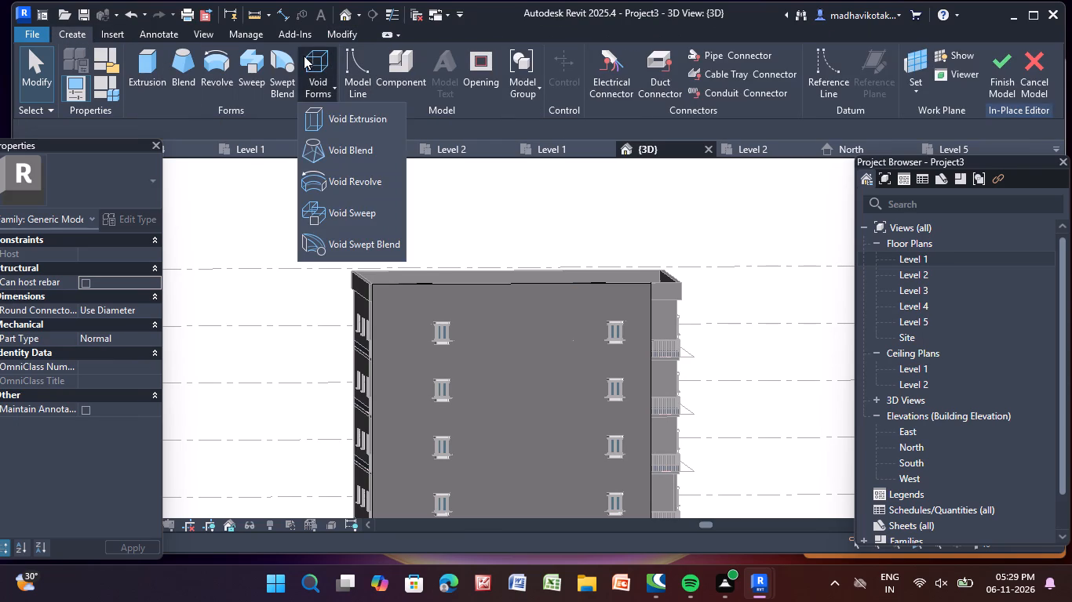
{"action": "left_click", "coordinate": [345, 120]}
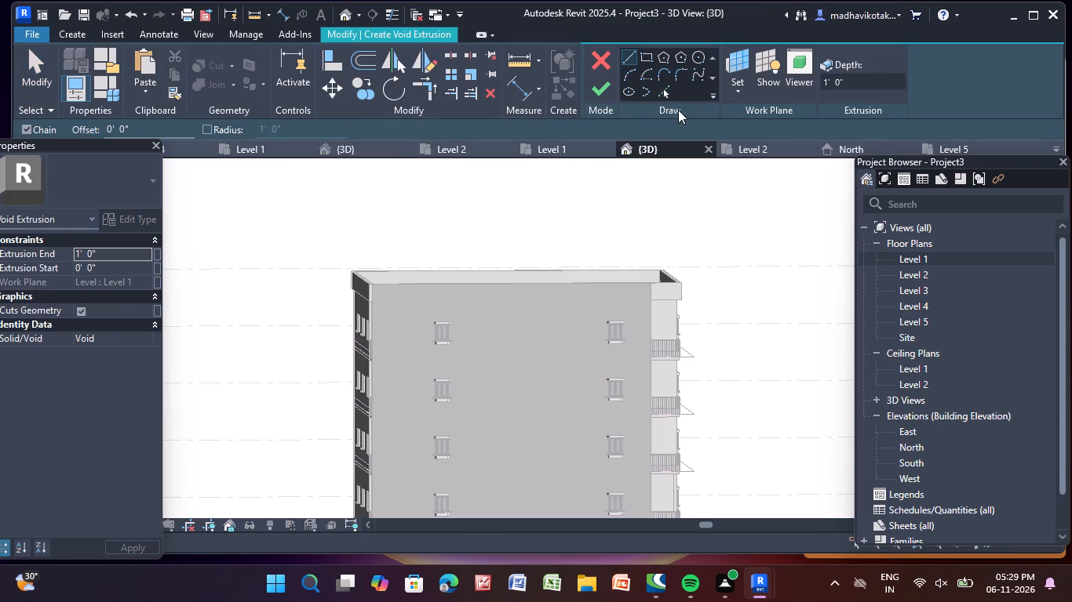
{"action": "left_click_drag", "start_coordinate": [739, 97], "coordinate": [752, 128]}
{"action": "left_click", "coordinate": [736, 83]}
{"action": "left_click", "coordinate": [764, 155]}
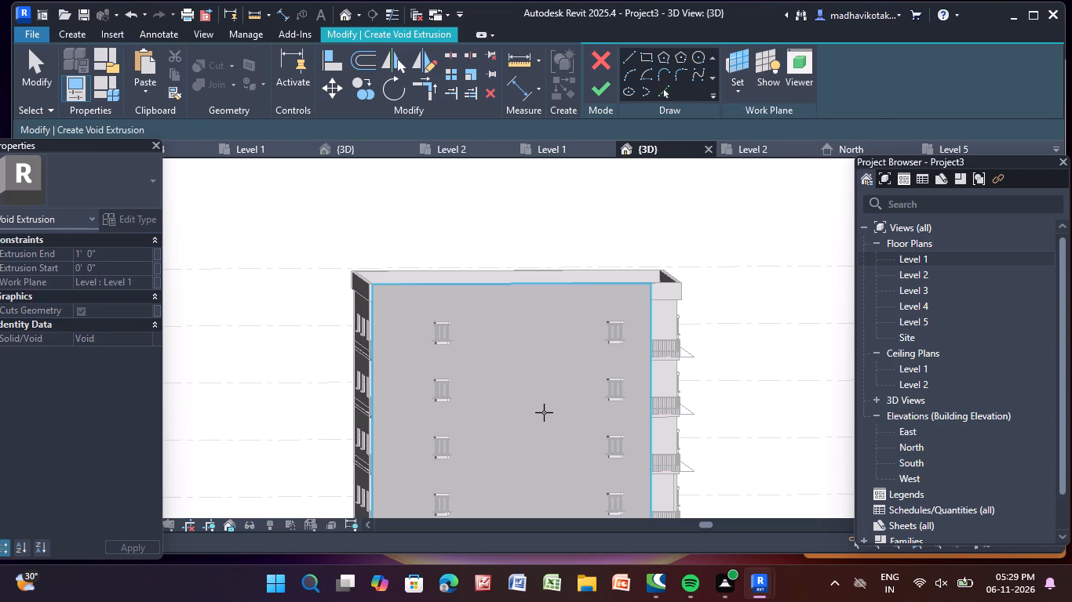
{"action": "left_click", "coordinate": [544, 412]}
Sketch a rectangular void outline about 17' wide and 39' high between the two window columns, from below the parapet to near ground.
{"action": "left_click", "coordinate": [643, 53]}
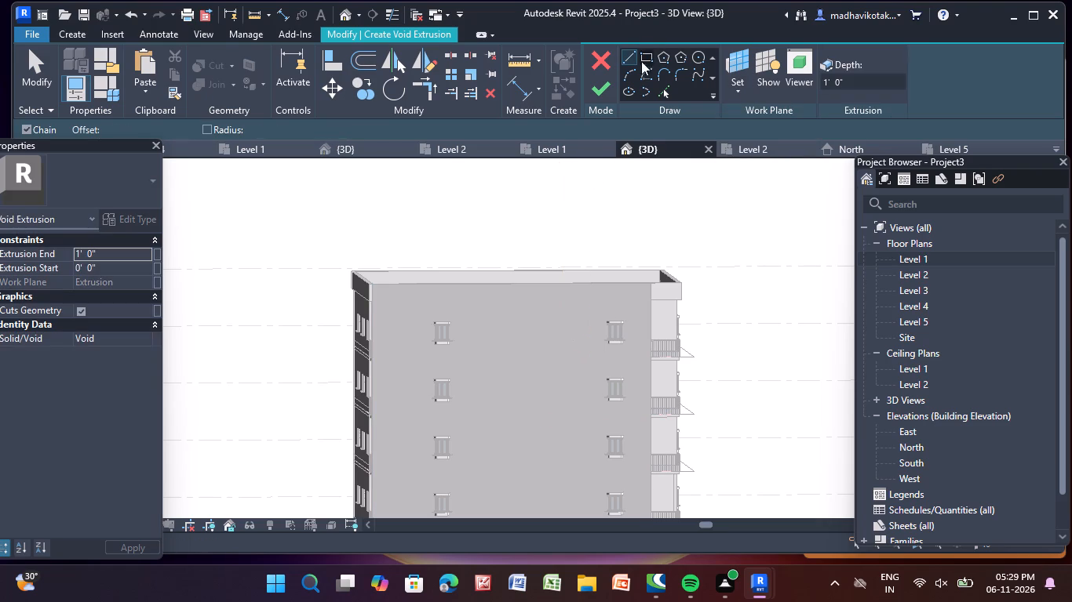
{"action": "middle_click_drag", "start_coordinate": [521, 379], "coordinate": [458, 267]}
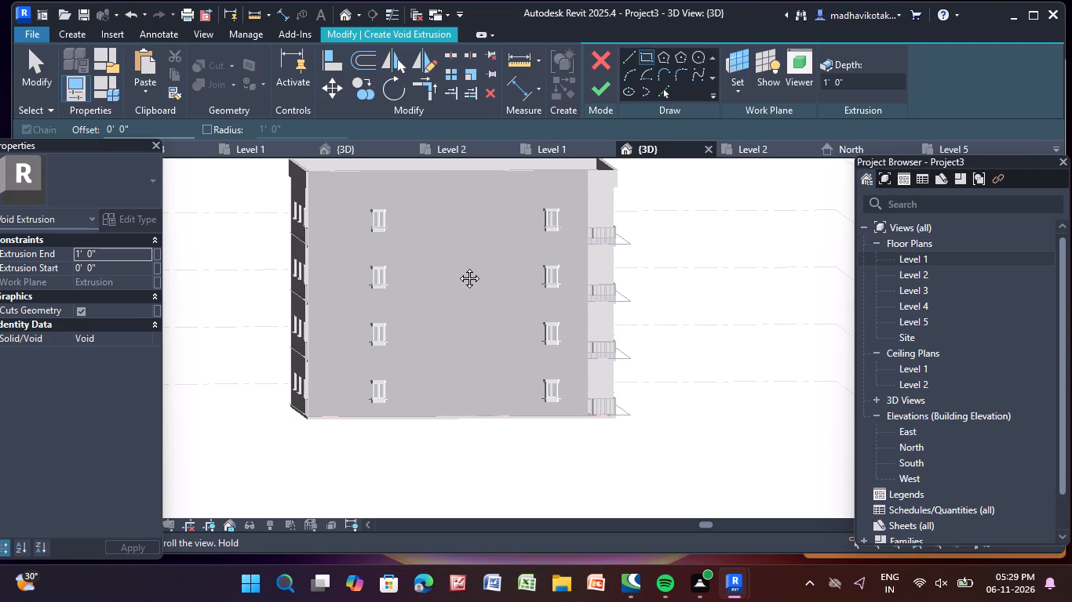
{"action": "middle_click_drag", "start_coordinate": [458, 267], "coordinate": [443, 311]}
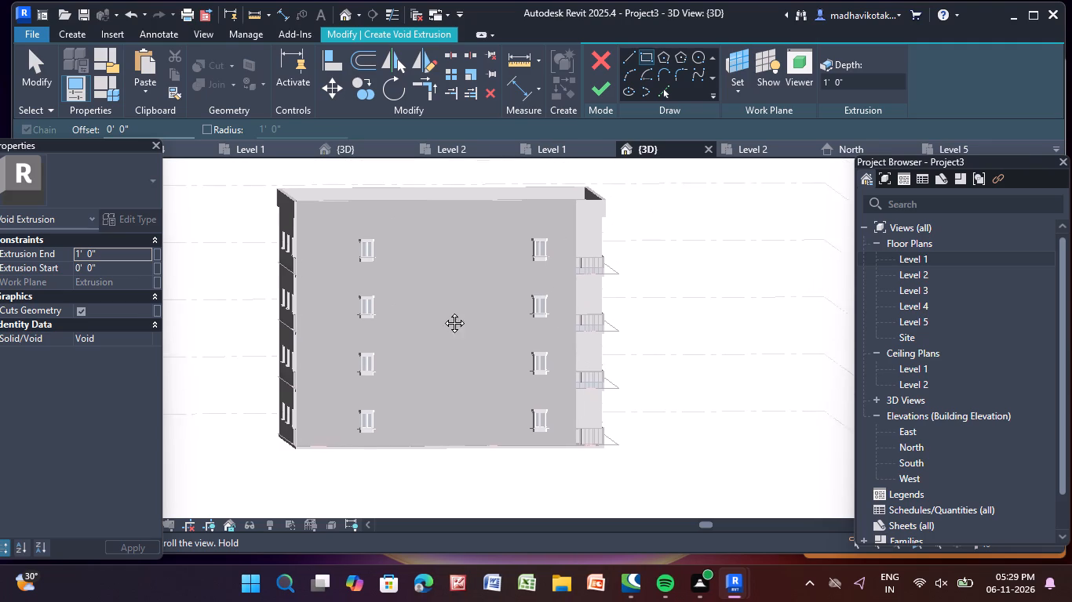
{"action": "middle_click_drag", "start_coordinate": [443, 311], "coordinate": [440, 317]}
{"action": "scroll", "coordinate": [439, 263], "scroll_direction": "up", "scroll_amount": 5}
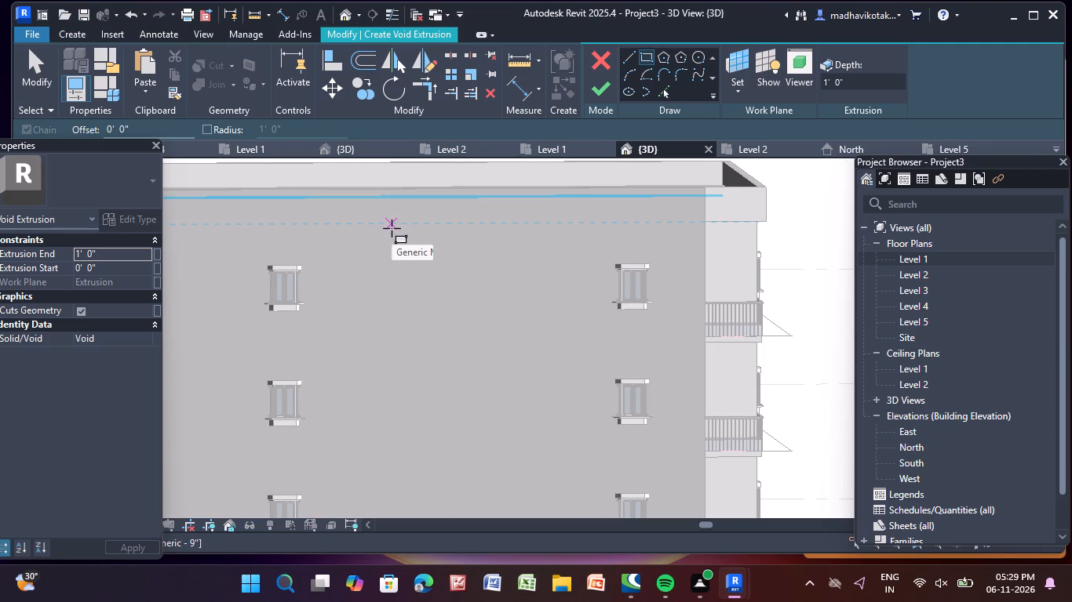
{"action": "left_click", "coordinate": [392, 227]}
{"action": "middle_click_drag", "start_coordinate": [576, 474], "coordinate": [572, 463]}
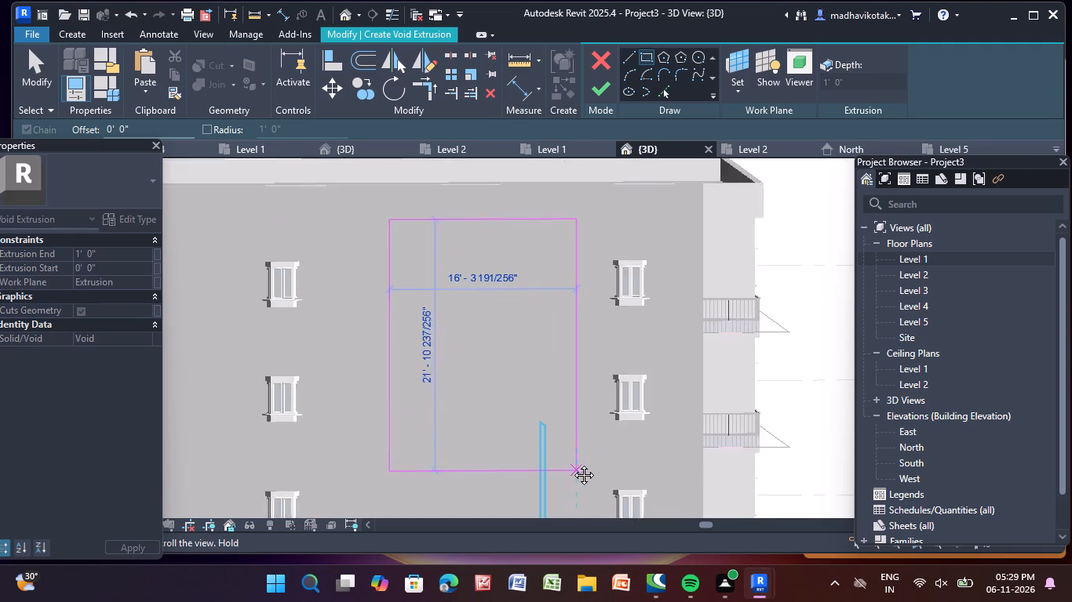
{"action": "middle_click_drag", "start_coordinate": [572, 463], "coordinate": [502, 169]}
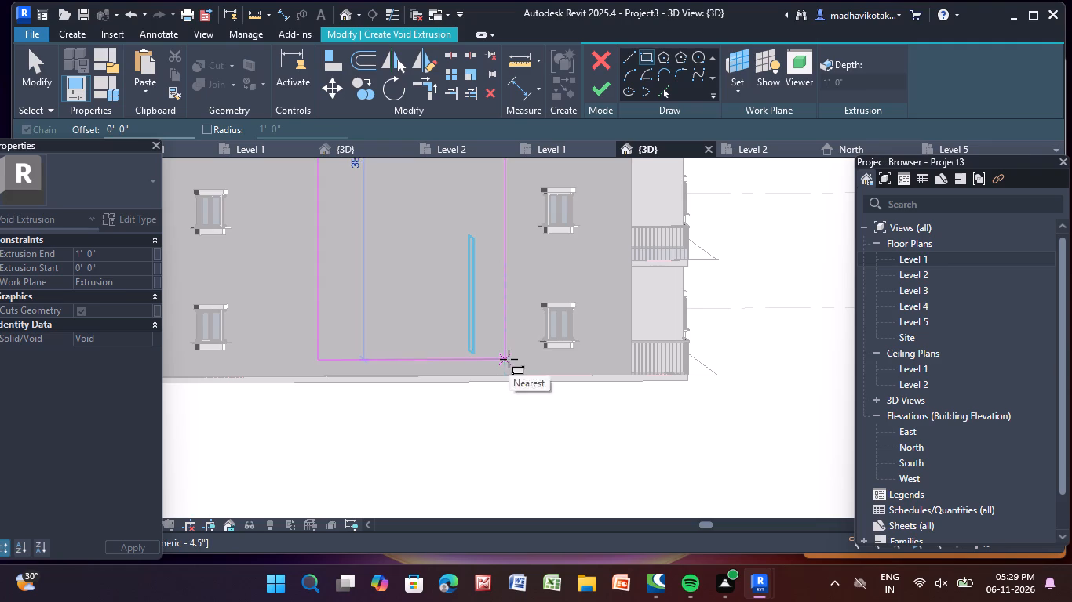
{"action": "left_click", "coordinate": [513, 362]}
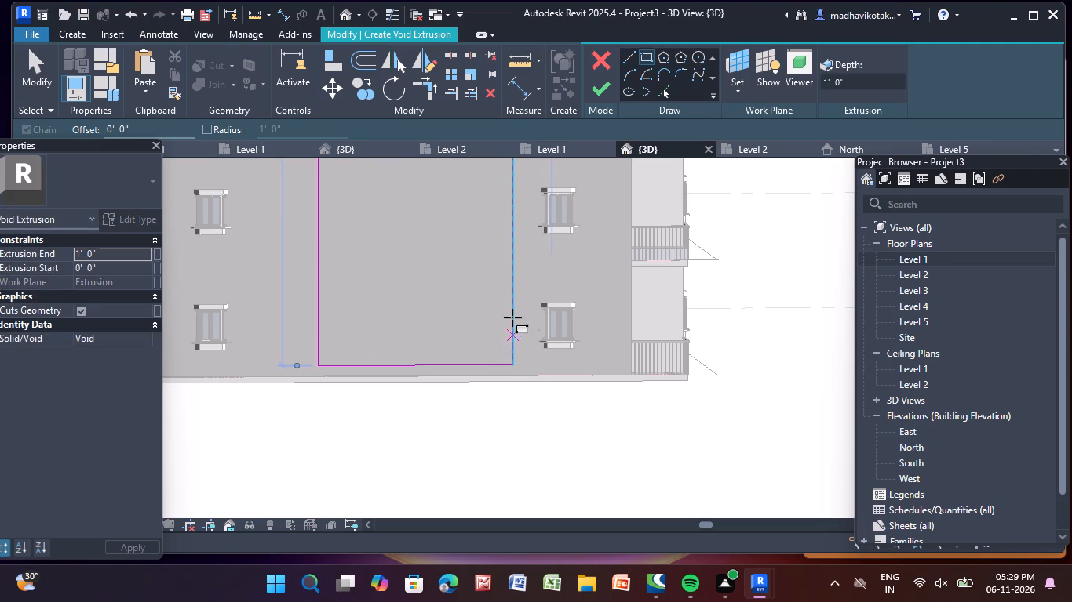
Begin another rectangle inside the void outline, just below its top edge.
{"action": "middle_click_drag", "start_coordinate": [366, 245], "coordinate": [396, 533]}
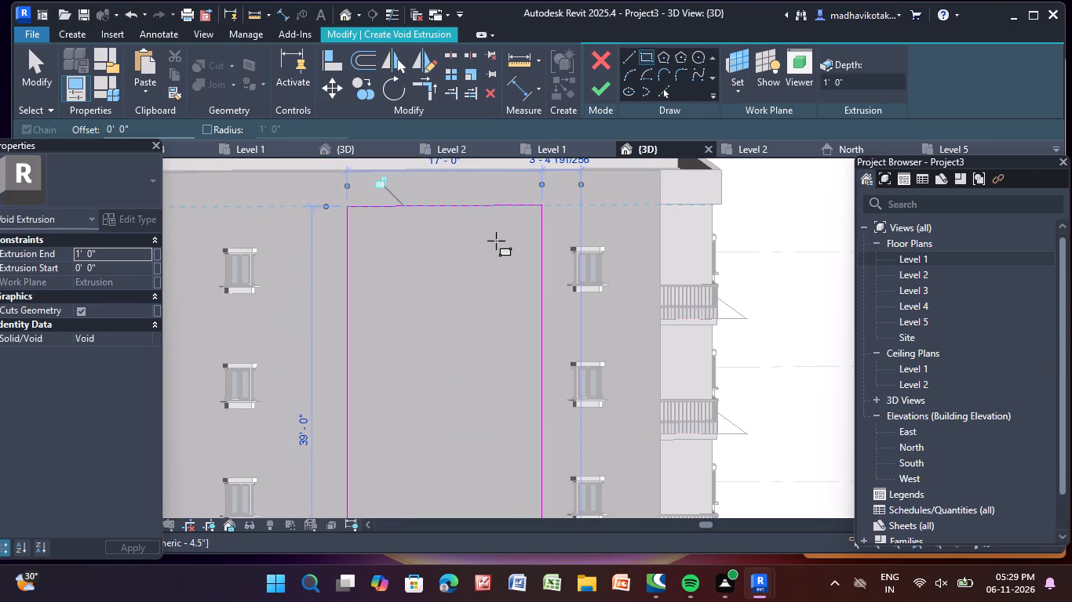
{"action": "scroll", "coordinate": [488, 229], "scroll_direction": "up", "scroll_amount": 2}
{"action": "left_click", "coordinate": [461, 227]}
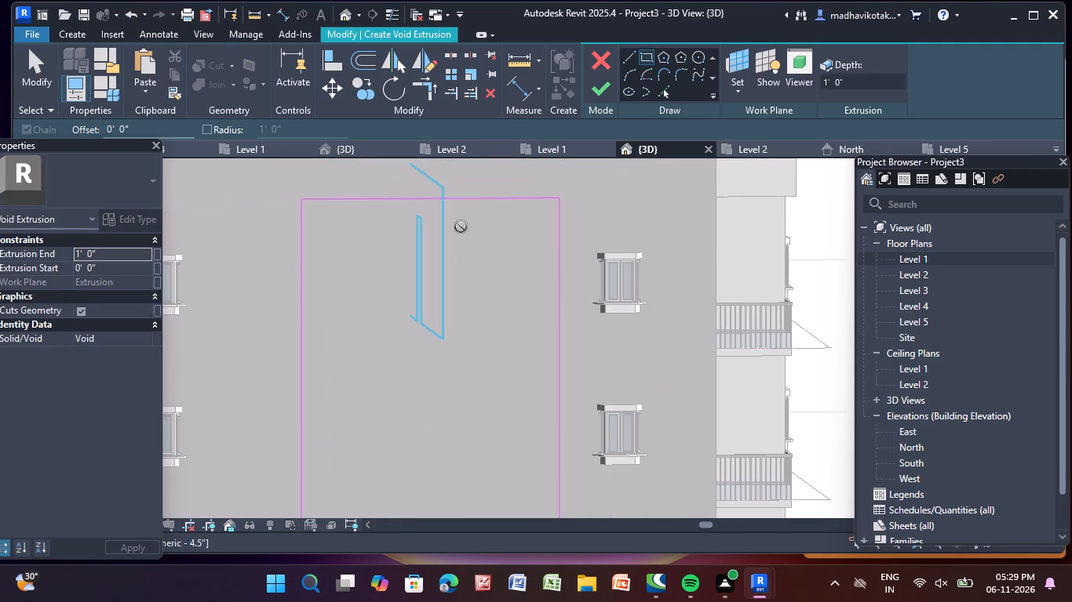
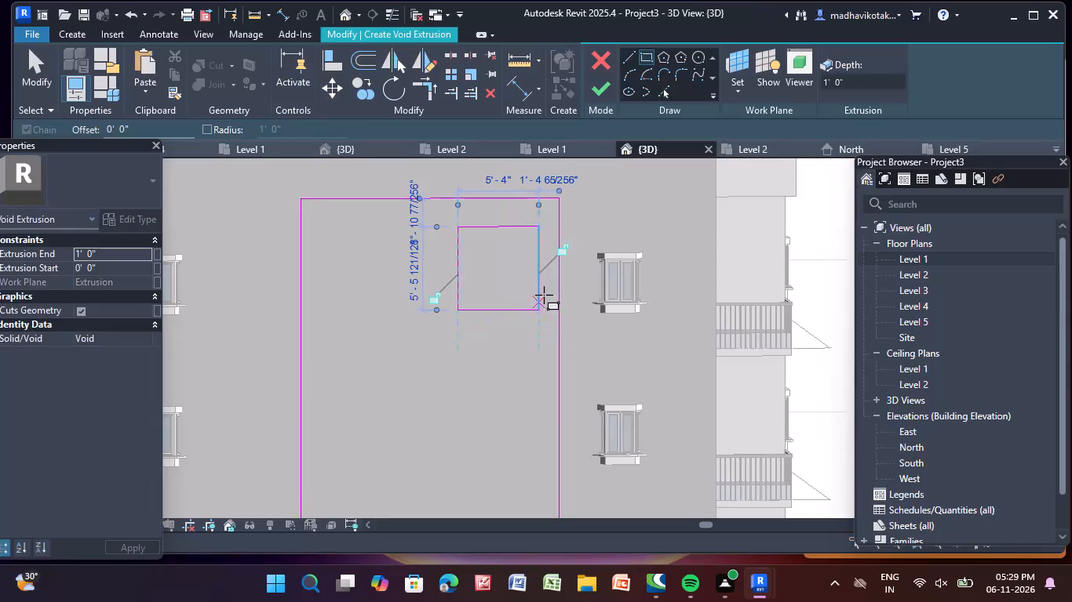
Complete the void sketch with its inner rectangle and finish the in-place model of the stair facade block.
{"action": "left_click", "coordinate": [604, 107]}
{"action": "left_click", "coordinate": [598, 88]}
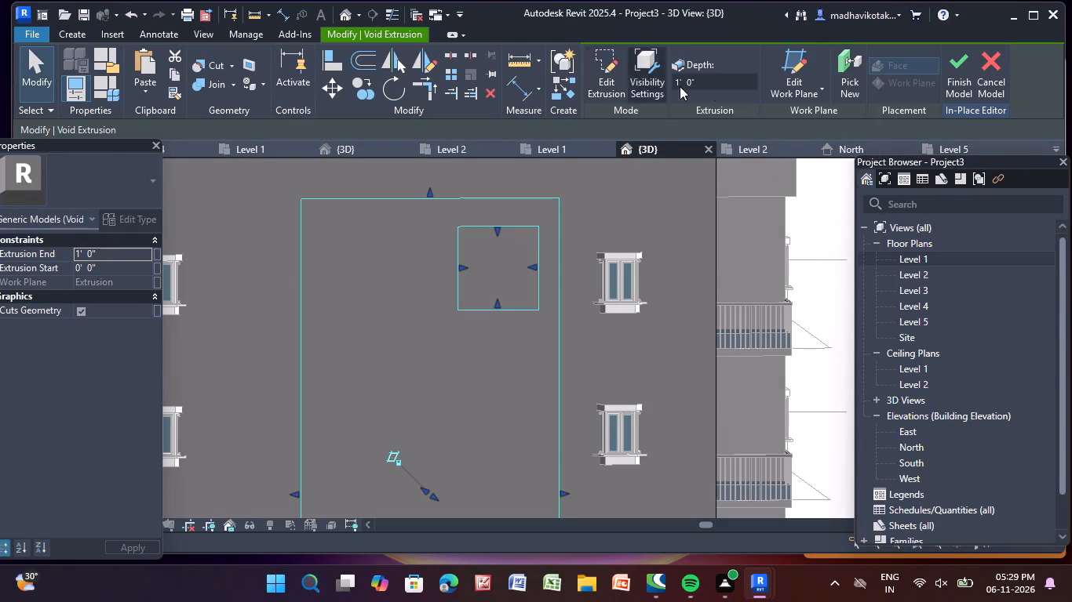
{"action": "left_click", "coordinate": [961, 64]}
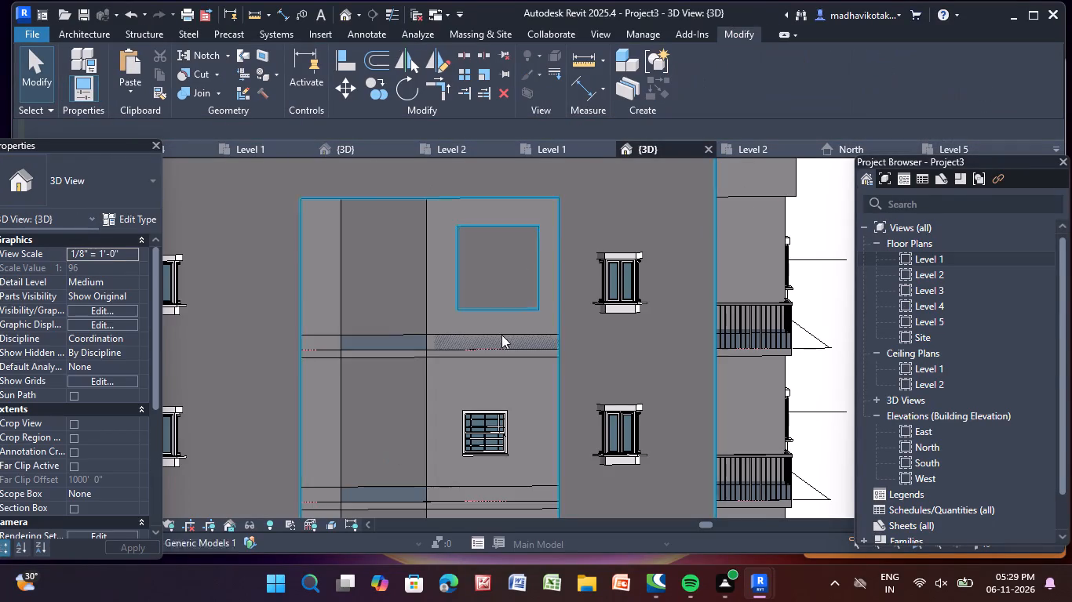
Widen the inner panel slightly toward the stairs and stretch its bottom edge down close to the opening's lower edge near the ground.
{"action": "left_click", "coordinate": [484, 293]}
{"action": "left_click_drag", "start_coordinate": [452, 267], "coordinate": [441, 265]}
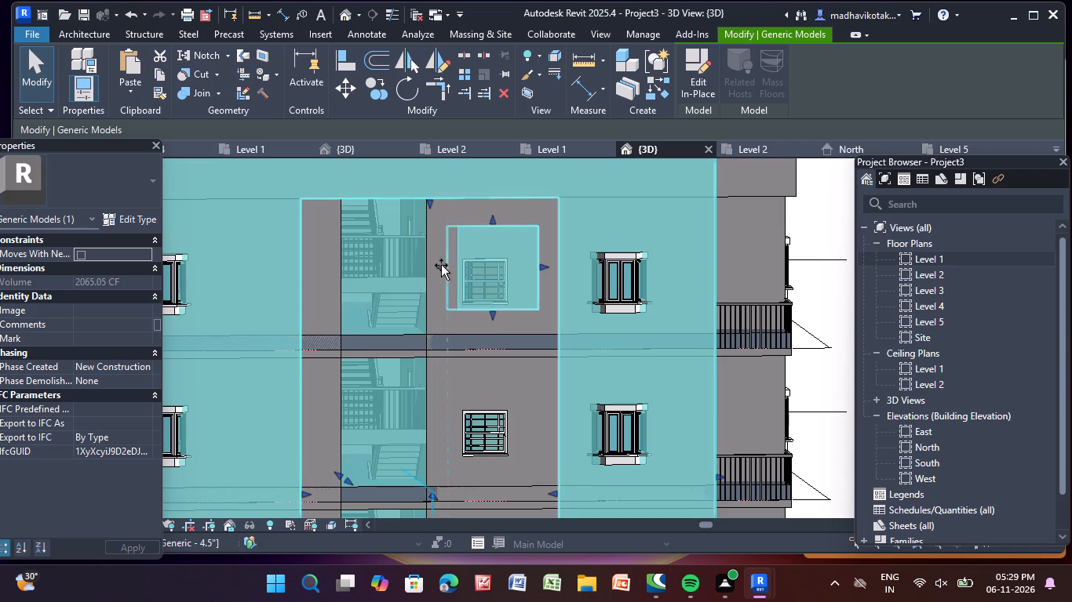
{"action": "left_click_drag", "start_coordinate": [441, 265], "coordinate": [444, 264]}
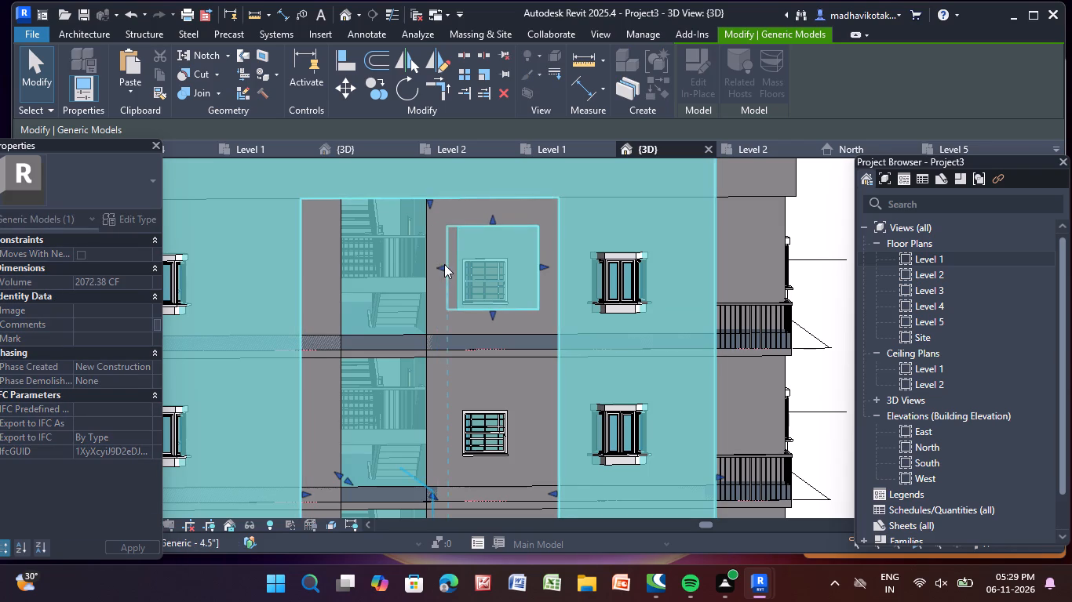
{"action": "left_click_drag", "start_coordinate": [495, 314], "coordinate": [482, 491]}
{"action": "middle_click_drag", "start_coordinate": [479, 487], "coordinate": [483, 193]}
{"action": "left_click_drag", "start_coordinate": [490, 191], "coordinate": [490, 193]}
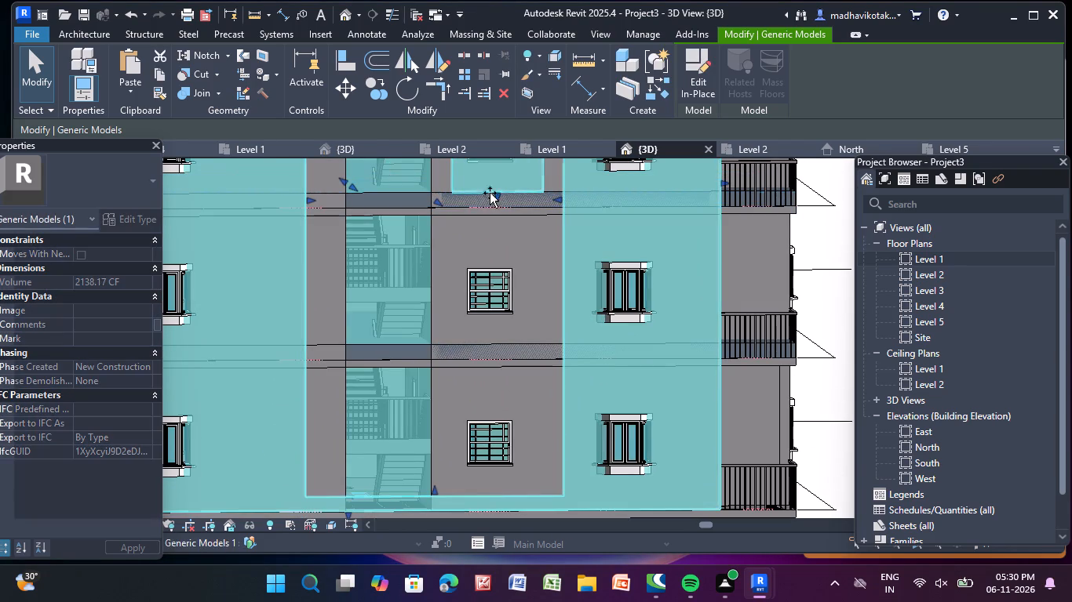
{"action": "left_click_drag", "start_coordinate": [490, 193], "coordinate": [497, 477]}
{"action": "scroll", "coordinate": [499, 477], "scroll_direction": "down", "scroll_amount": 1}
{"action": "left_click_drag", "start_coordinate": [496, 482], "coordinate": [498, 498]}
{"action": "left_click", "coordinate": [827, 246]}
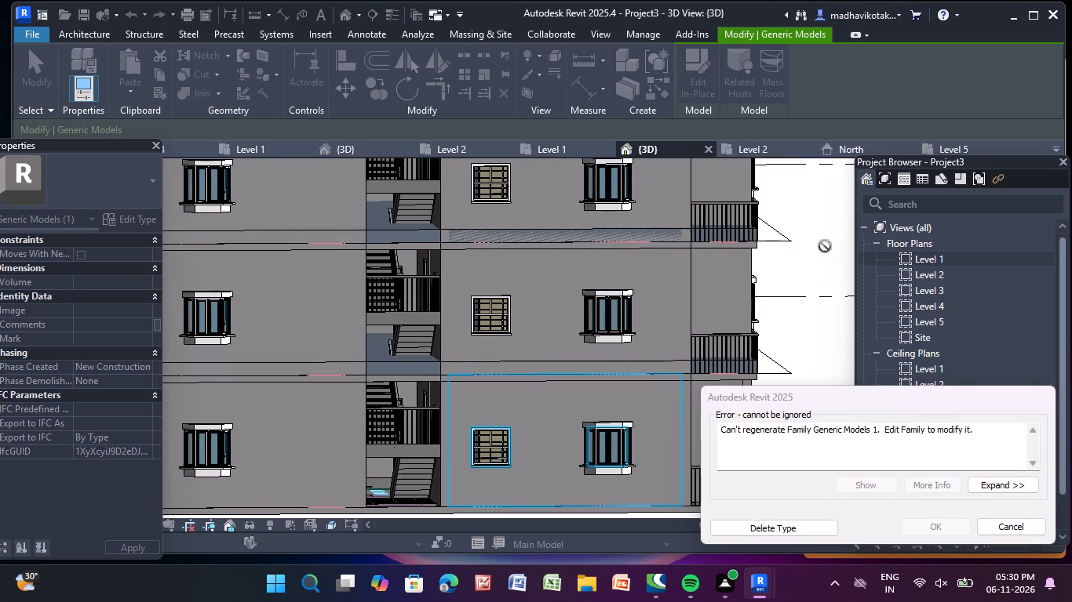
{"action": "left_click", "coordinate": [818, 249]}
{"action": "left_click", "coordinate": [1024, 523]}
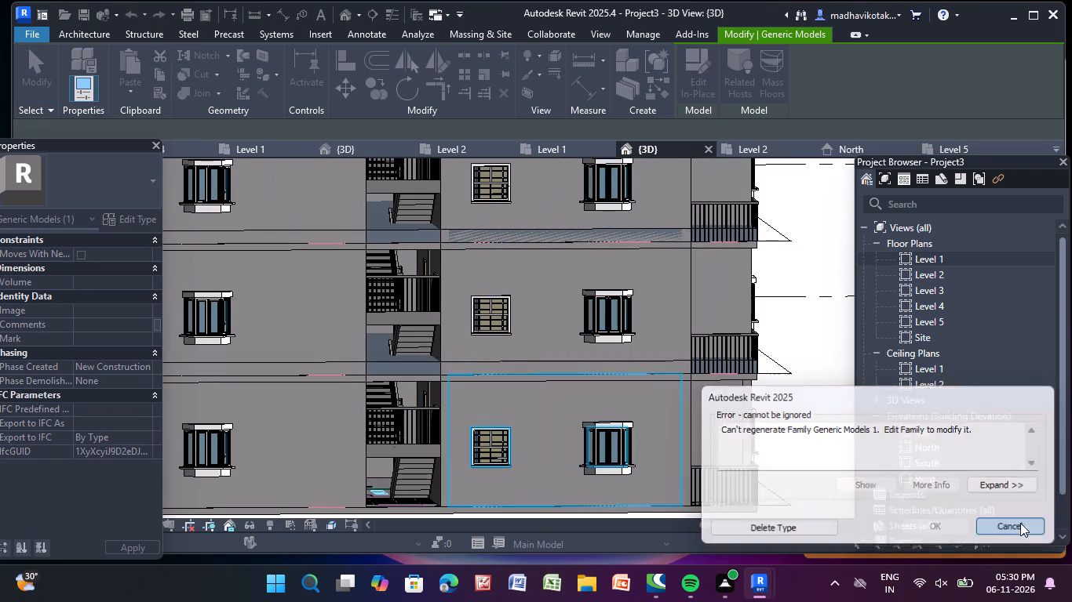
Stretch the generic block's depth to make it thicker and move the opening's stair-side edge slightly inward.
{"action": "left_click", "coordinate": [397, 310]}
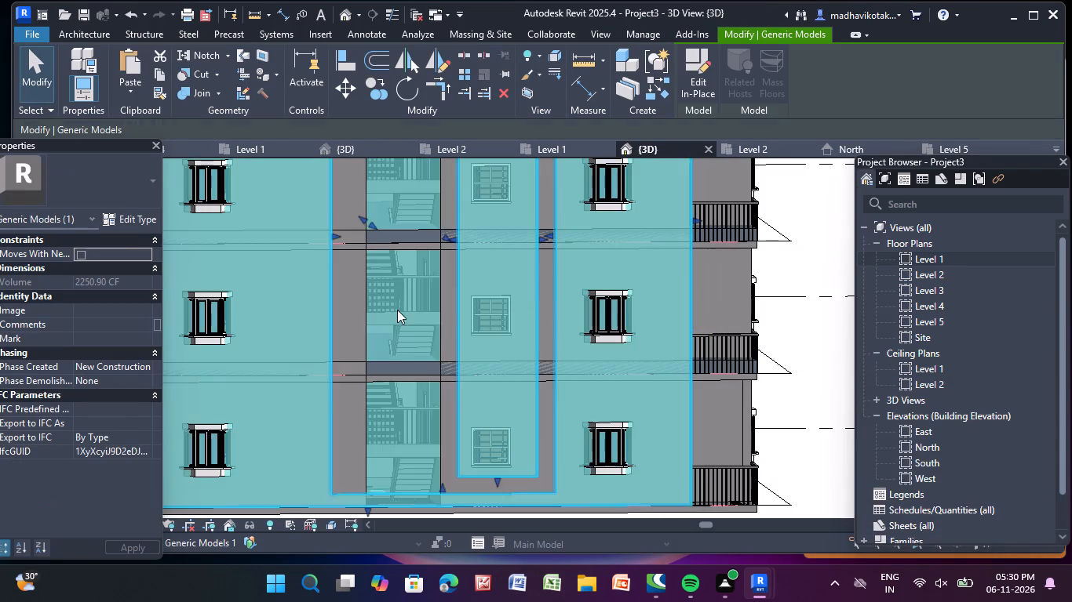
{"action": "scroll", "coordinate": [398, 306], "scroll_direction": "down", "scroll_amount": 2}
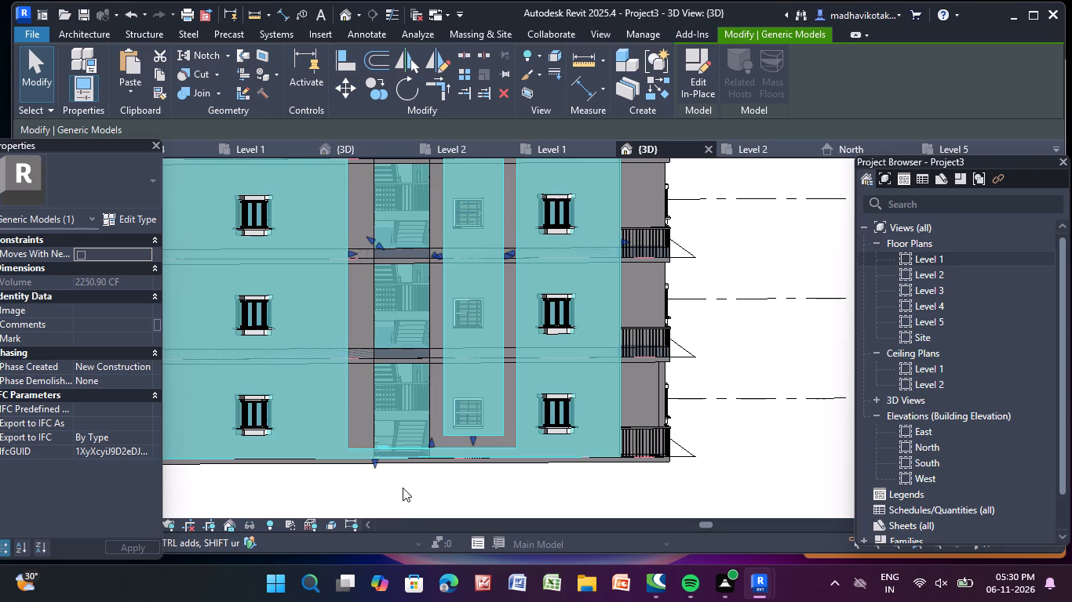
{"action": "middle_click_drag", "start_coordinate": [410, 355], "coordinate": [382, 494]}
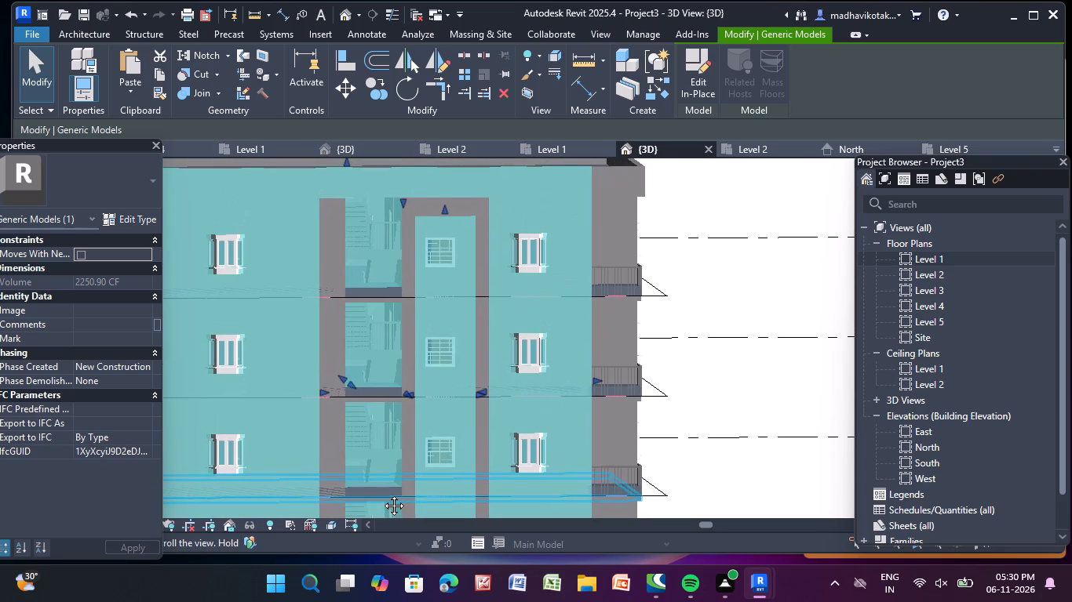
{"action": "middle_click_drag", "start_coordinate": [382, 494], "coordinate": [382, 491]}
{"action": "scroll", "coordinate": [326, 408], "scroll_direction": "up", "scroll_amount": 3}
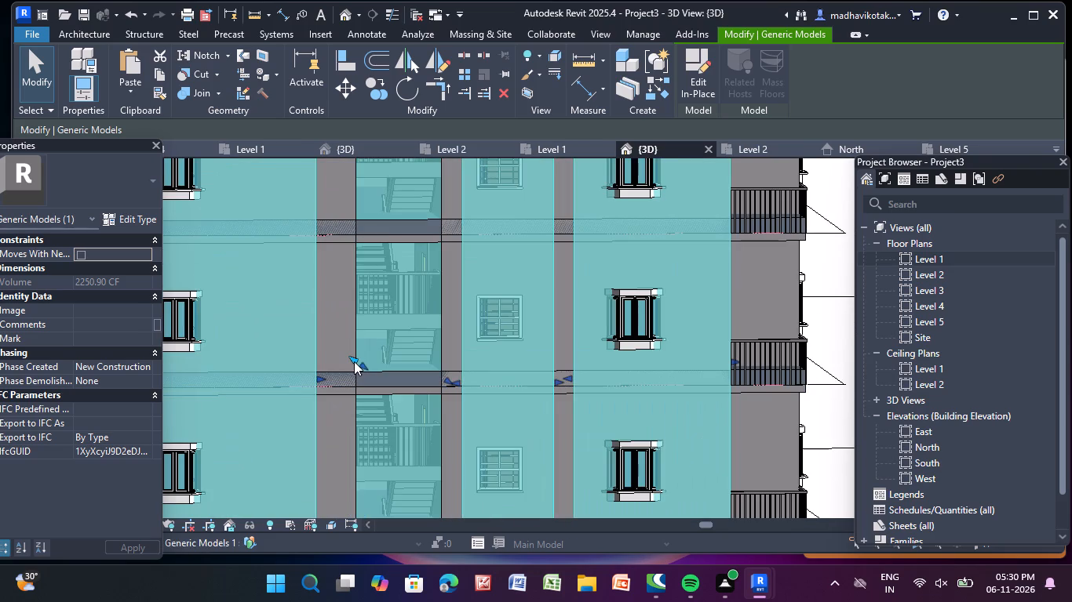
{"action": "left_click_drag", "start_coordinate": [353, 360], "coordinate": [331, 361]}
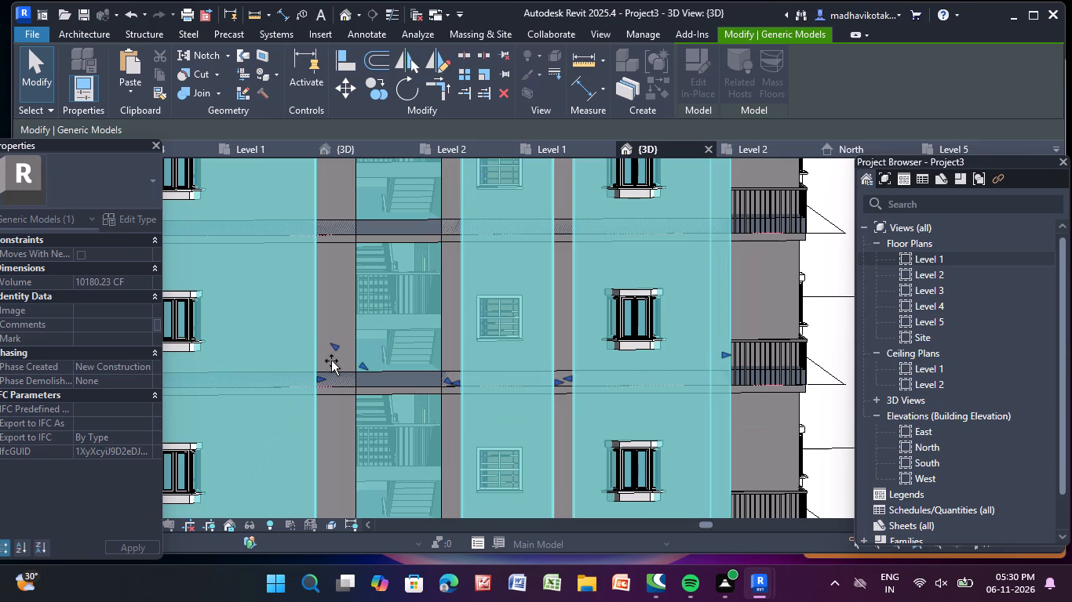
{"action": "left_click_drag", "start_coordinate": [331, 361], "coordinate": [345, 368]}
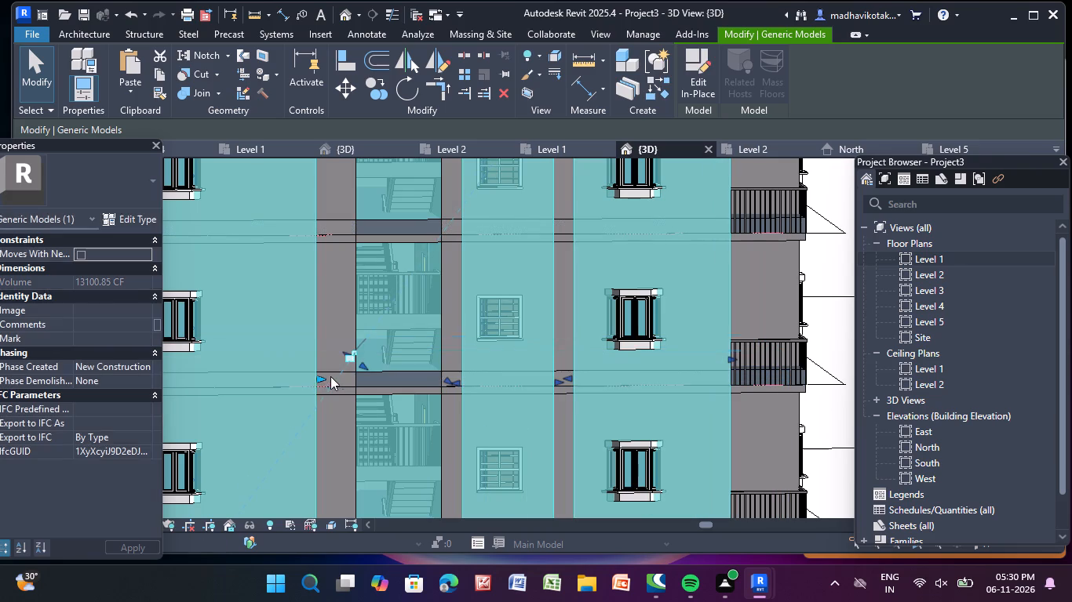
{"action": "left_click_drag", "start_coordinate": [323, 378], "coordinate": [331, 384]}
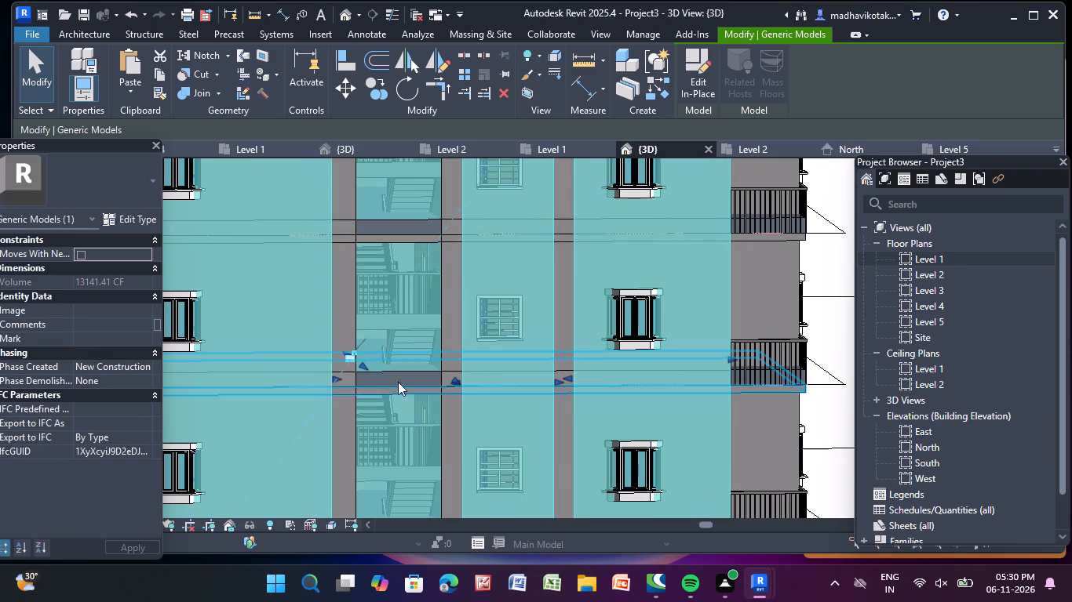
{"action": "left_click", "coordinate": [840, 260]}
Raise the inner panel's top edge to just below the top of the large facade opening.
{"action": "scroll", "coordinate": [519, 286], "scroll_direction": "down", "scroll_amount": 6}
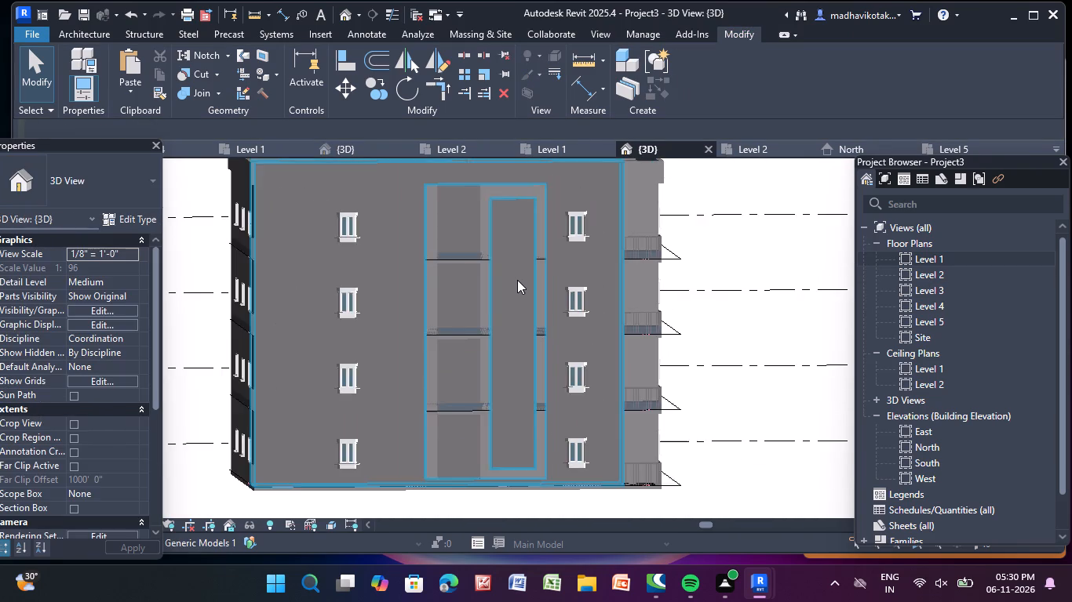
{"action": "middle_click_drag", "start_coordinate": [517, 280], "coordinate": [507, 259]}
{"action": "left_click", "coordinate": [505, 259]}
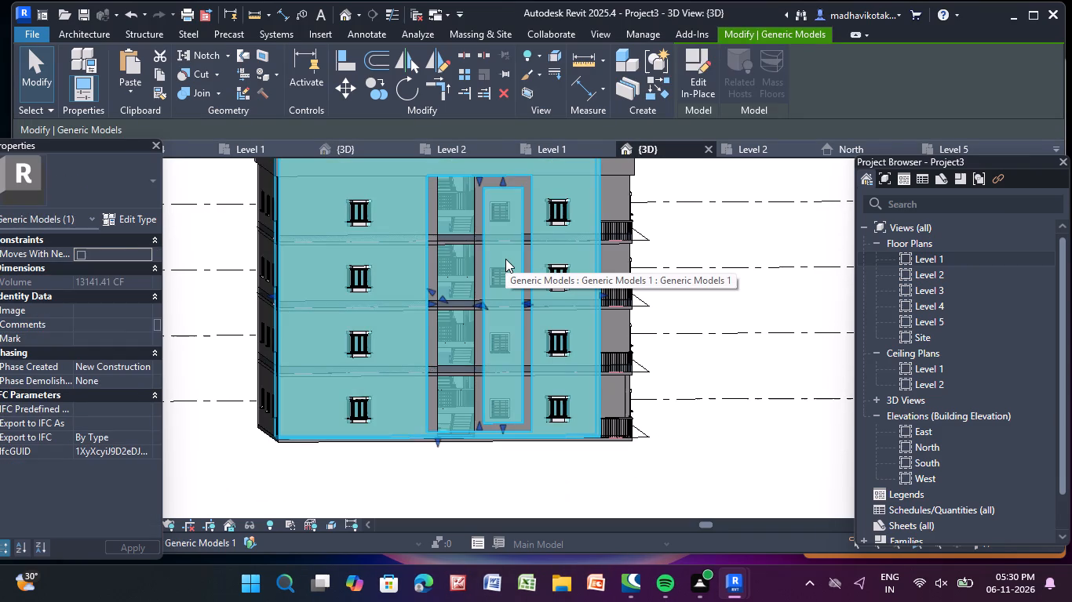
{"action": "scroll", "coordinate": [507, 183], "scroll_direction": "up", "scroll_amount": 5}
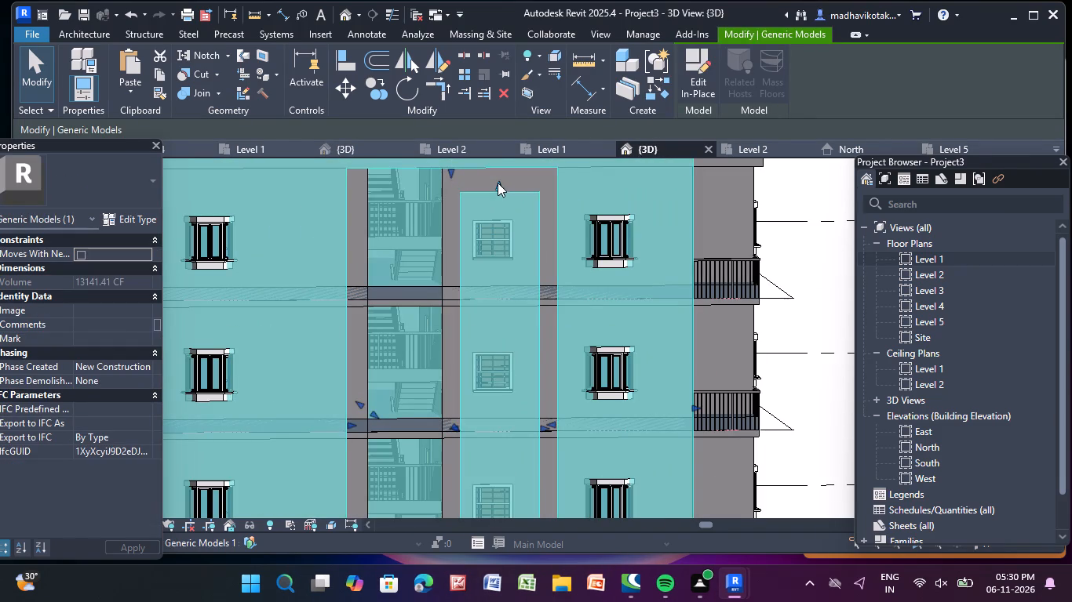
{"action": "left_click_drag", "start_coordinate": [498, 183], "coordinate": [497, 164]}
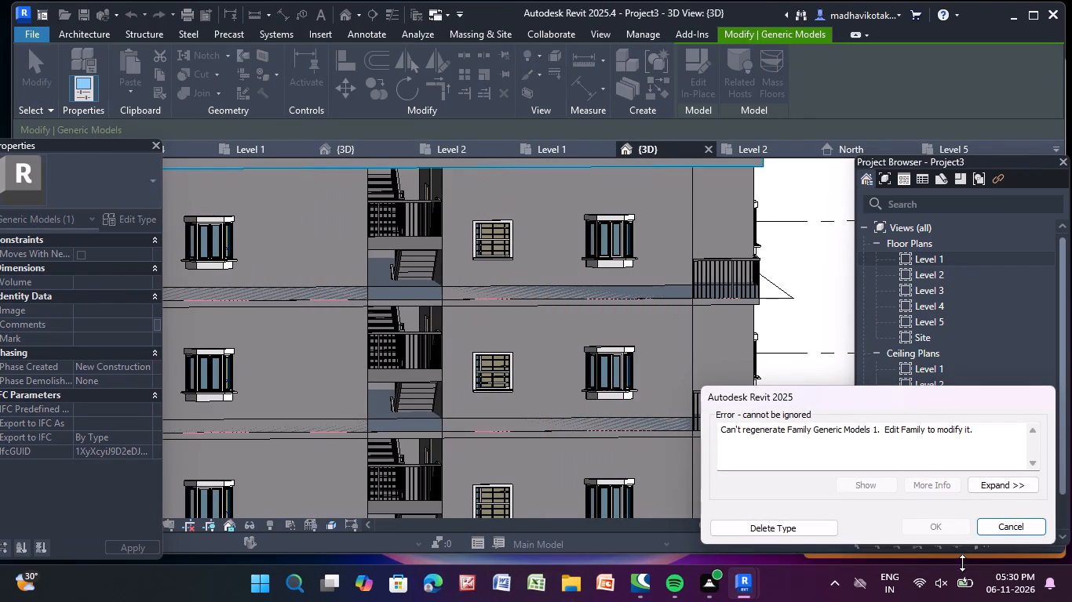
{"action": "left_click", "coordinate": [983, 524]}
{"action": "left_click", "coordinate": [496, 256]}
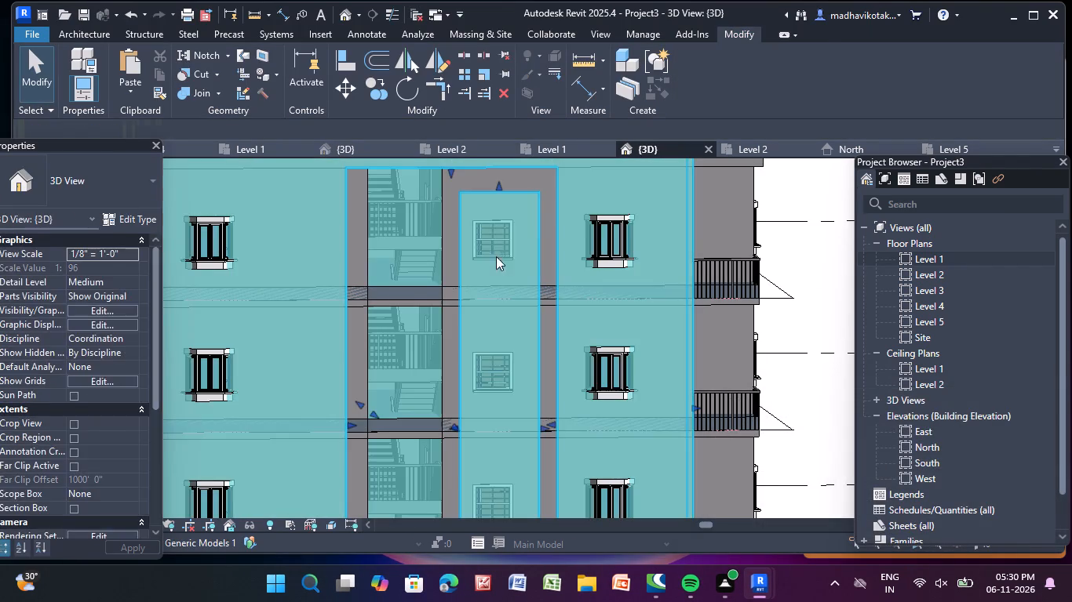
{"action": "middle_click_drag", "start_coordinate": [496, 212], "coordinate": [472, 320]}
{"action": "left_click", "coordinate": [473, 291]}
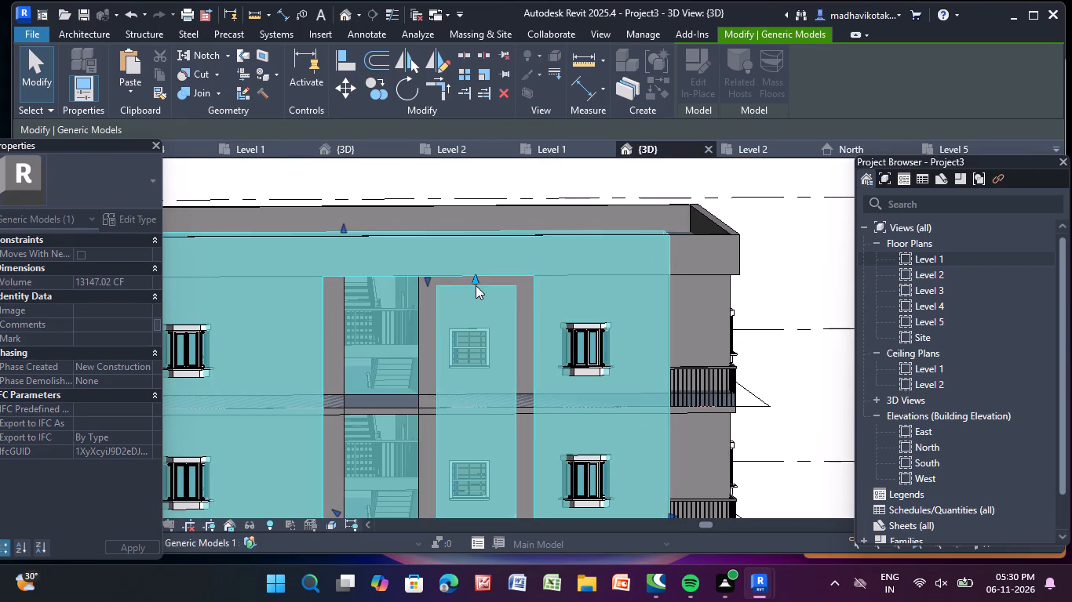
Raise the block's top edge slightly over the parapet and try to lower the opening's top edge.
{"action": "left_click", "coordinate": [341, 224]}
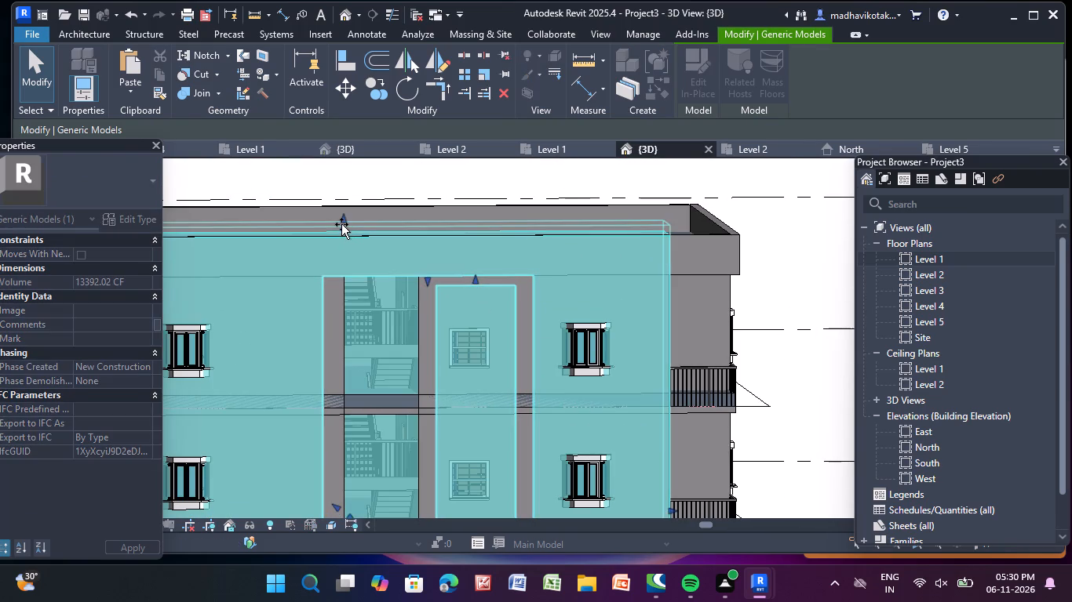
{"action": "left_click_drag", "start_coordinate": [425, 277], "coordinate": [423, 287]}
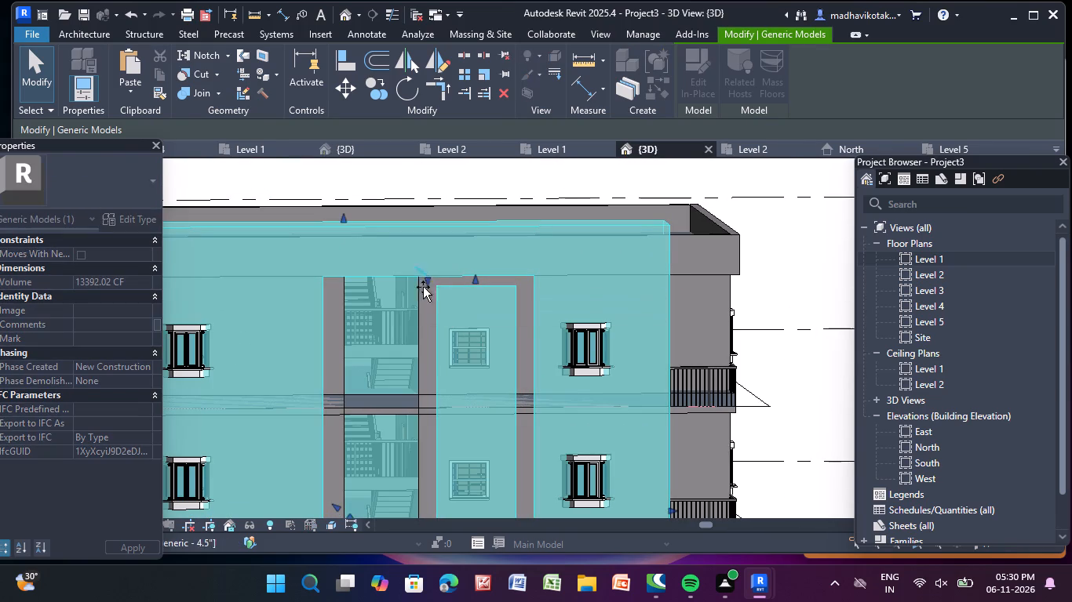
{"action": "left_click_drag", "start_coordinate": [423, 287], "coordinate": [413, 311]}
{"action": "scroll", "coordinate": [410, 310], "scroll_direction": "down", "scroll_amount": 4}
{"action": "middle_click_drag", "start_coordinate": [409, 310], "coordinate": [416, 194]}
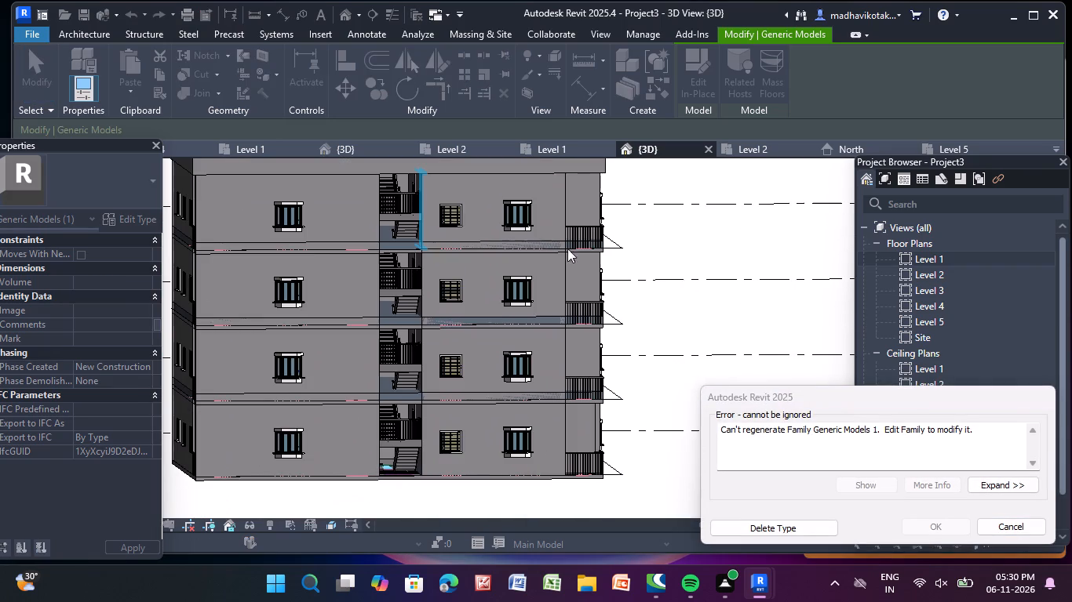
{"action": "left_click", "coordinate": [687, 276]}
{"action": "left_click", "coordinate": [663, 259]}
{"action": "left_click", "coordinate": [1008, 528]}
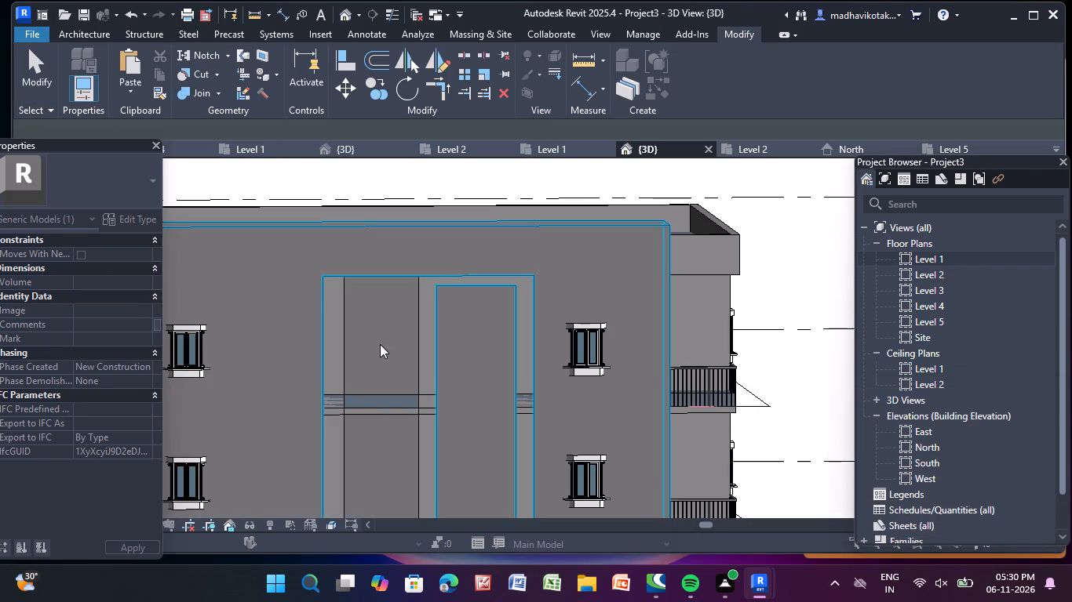
Delete the full-height generic block covering the stair facade.
{"action": "left_click", "coordinate": [462, 353]}
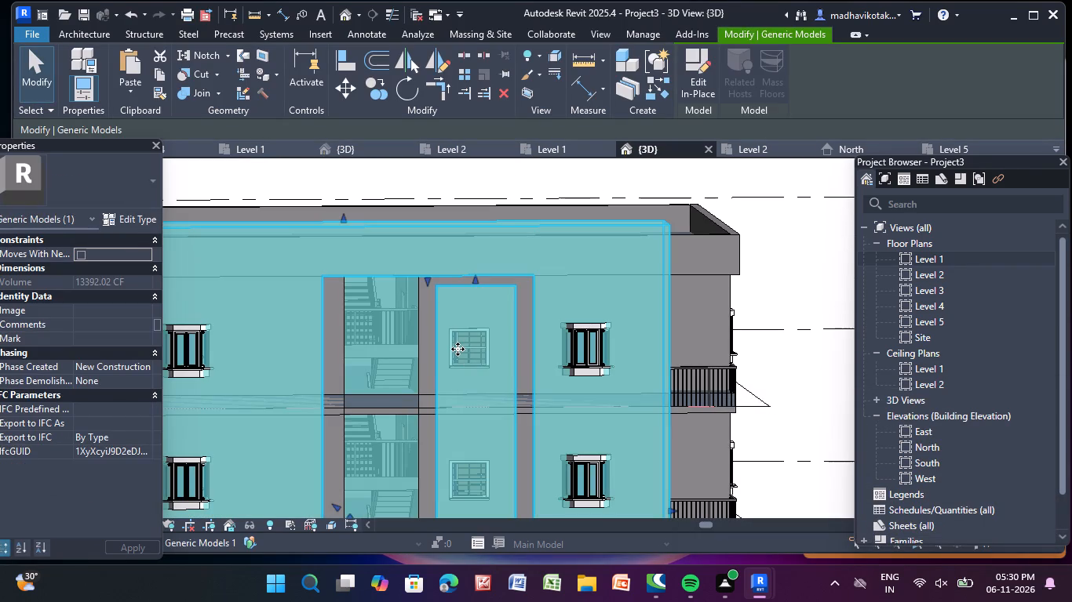
{"action": "key", "text": "Delete"}
{"action": "scroll", "coordinate": [451, 311], "scroll_direction": "down", "scroll_amount": 2}
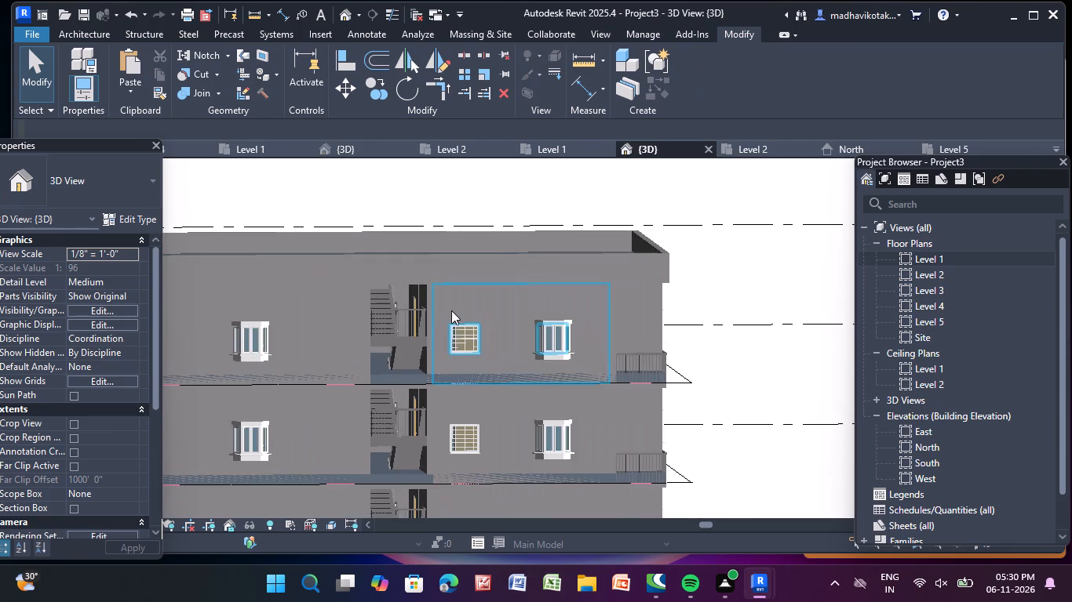
From the Level 1 floor plan, create a new in-place model in the Generic Models category, keeping the default name.
{"action": "triple_click", "coordinate": [940, 258]}
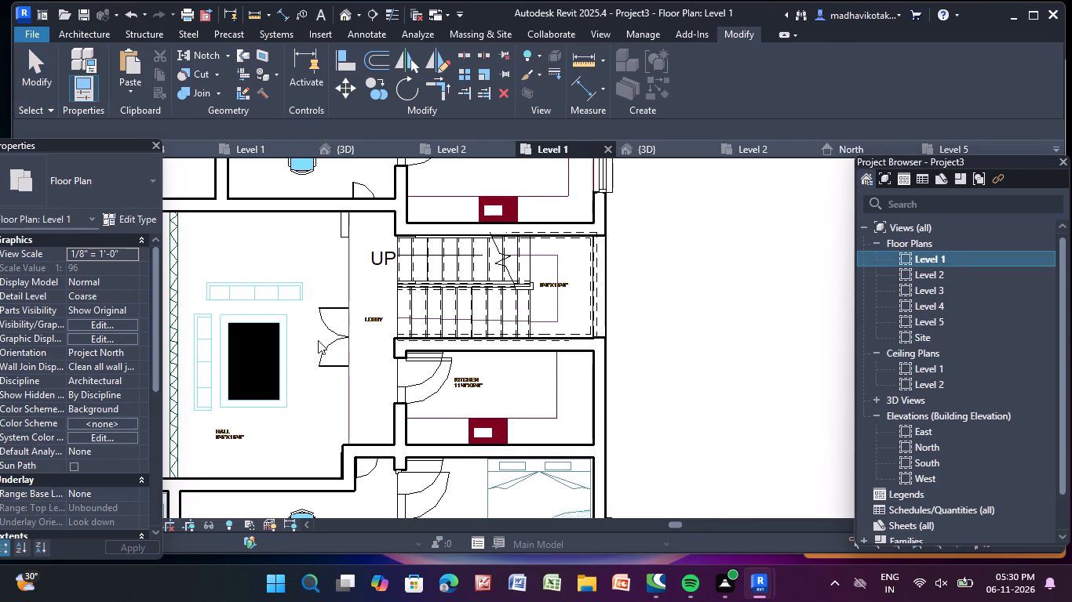
{"action": "left_click", "coordinate": [77, 30]}
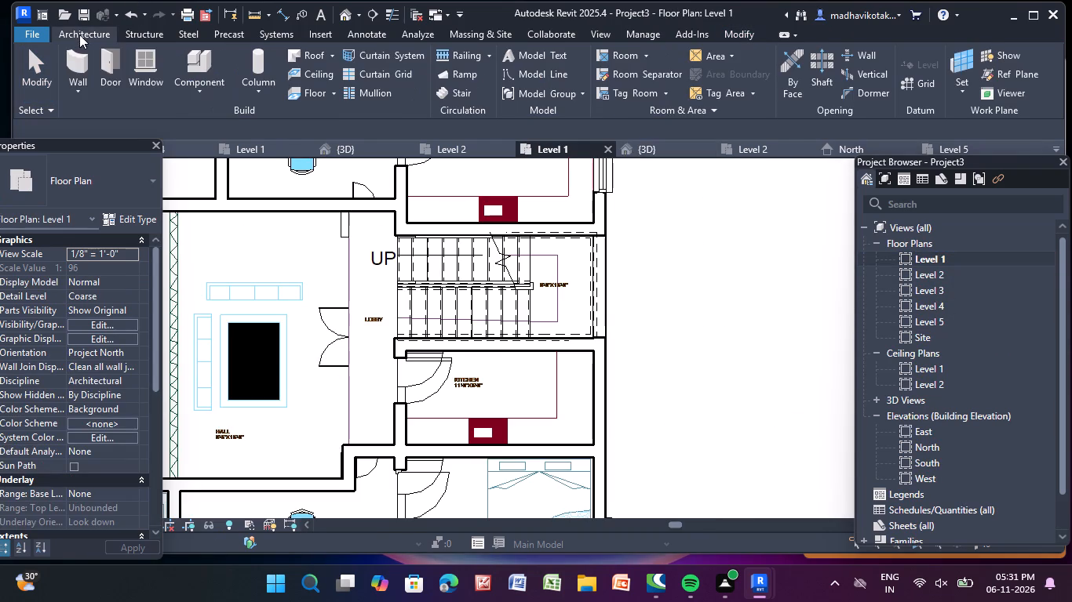
{"action": "left_click", "coordinate": [202, 92]}
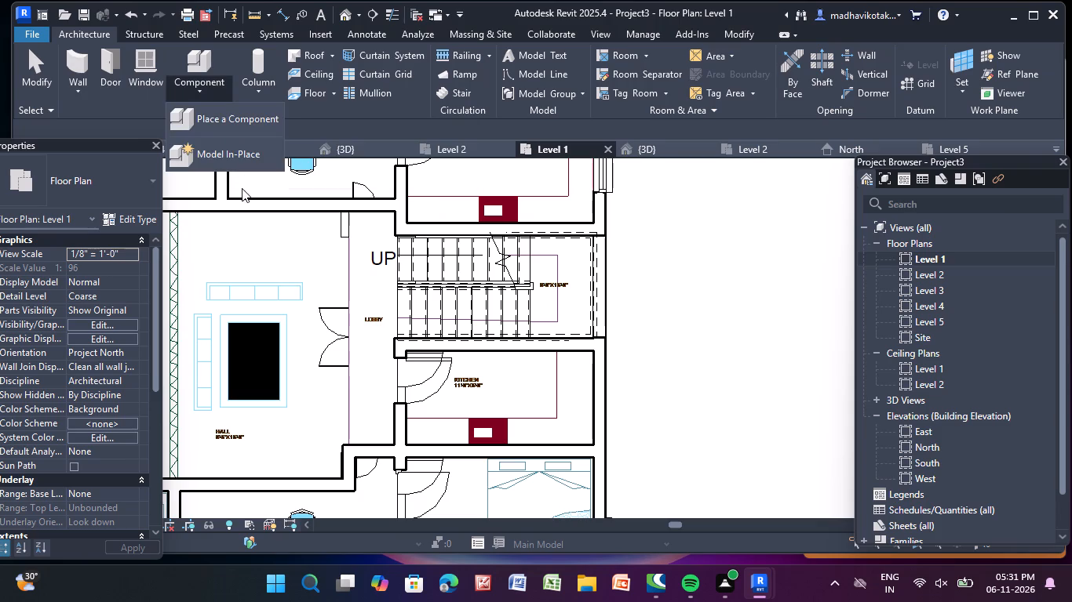
{"action": "left_click", "coordinate": [239, 161]}
{"action": "scroll", "coordinate": [490, 267], "scroll_direction": "down", "scroll_amount": 3}
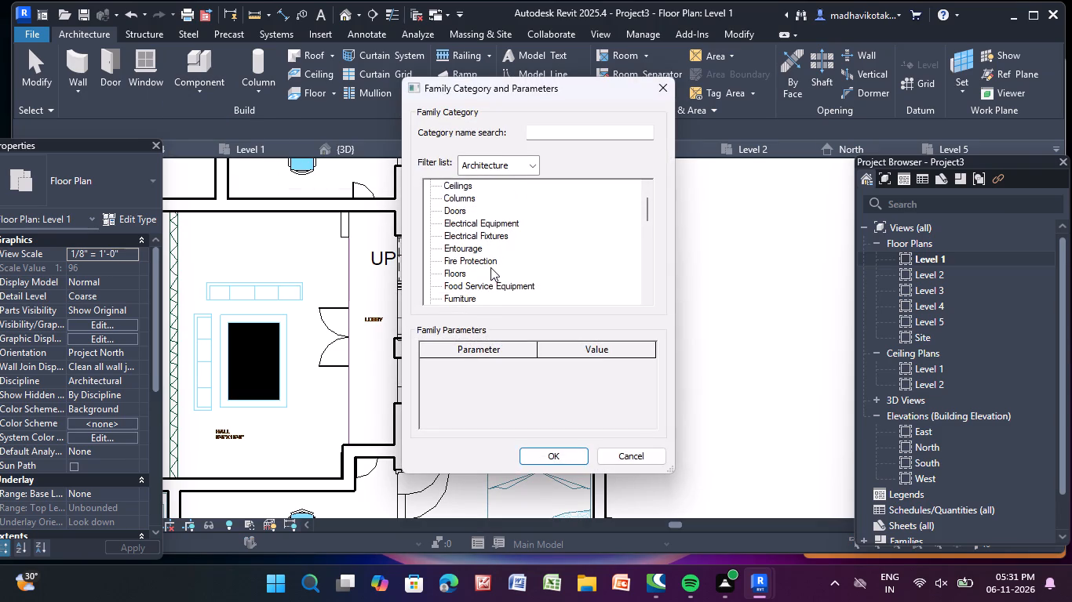
{"action": "scroll", "coordinate": [490, 267], "scroll_direction": "down", "scroll_amount": 2}
{"action": "left_click", "coordinate": [474, 285]}
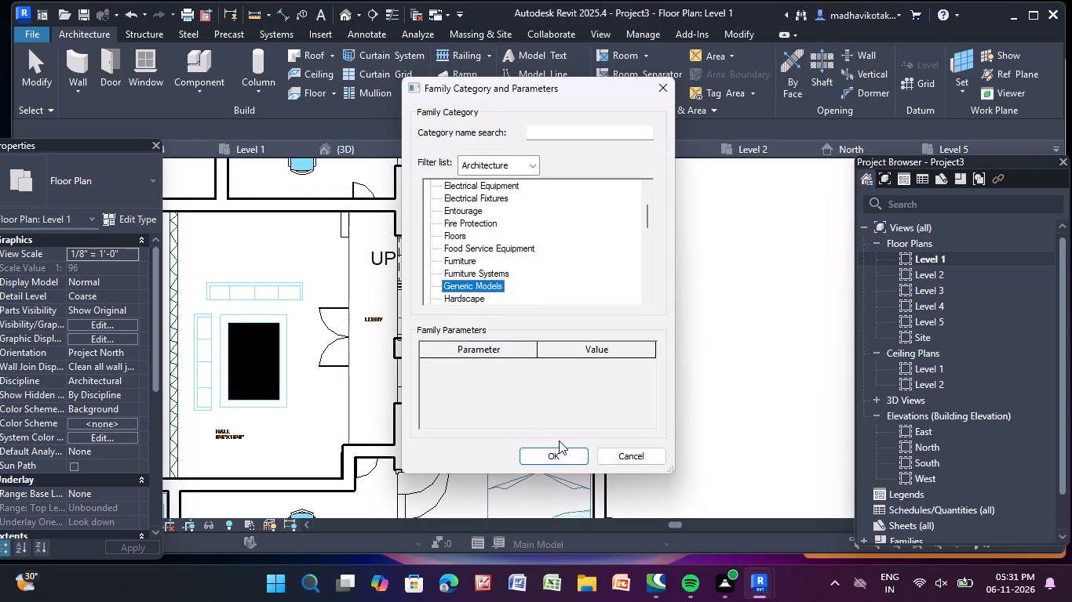
{"action": "left_click", "coordinate": [560, 454]}
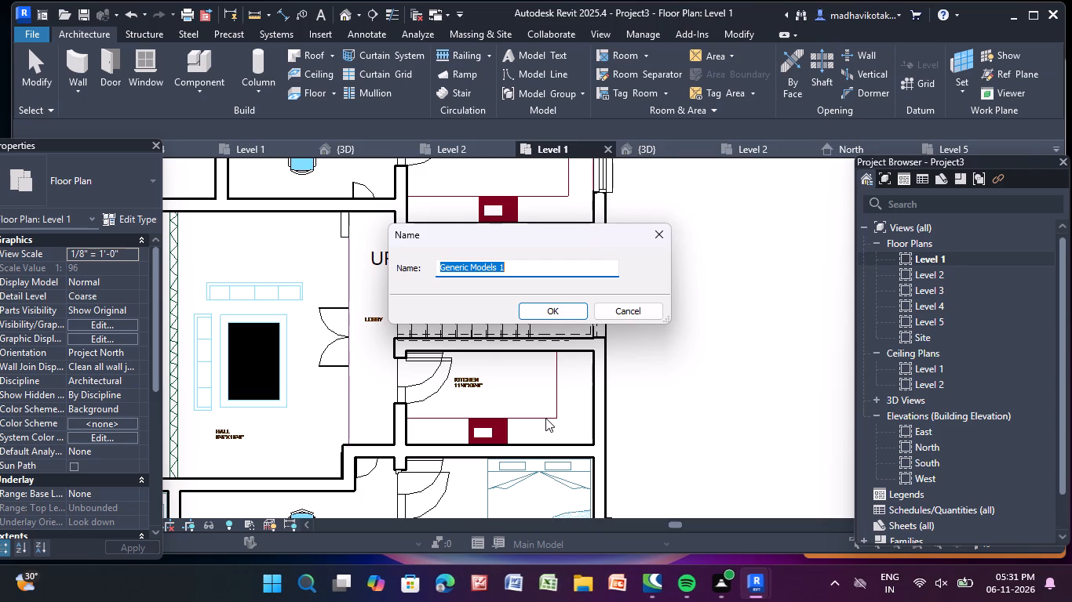
{"action": "left_click", "coordinate": [556, 304]}
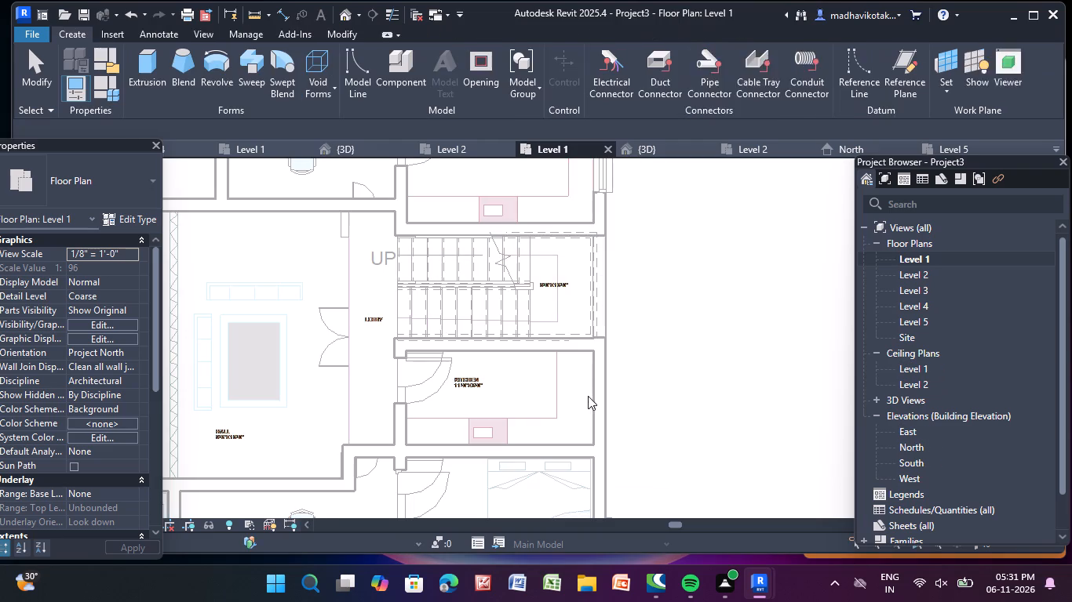
On the Level 1 work plane, extrude a rectangle about 5'-8" by 11 1/2" outside the stair opening, 1'-0" deep, and finish the model.
{"action": "left_click", "coordinate": [154, 59]}
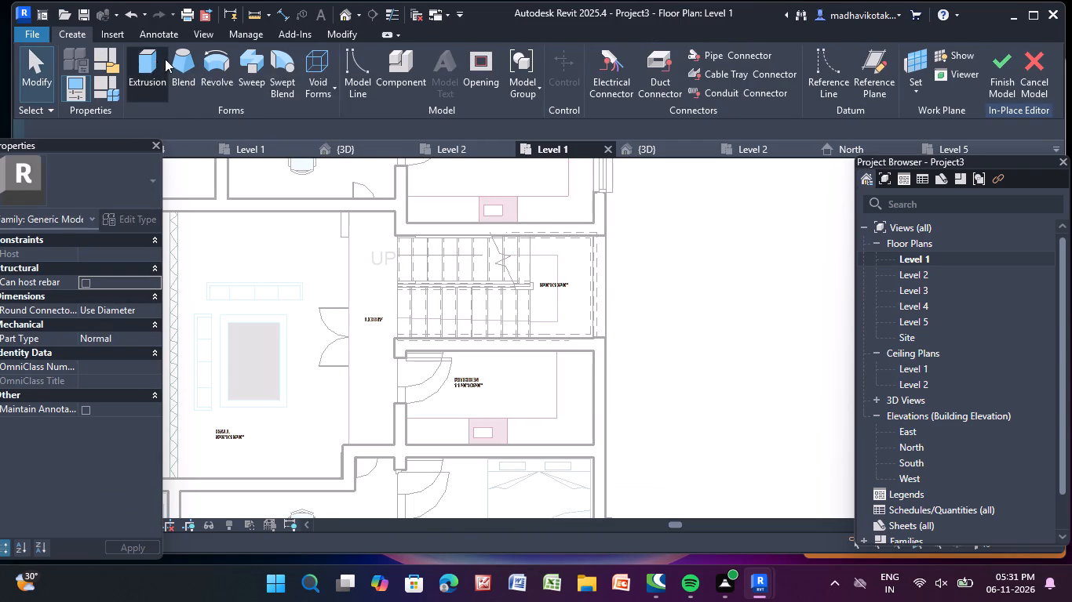
{"action": "left_click", "coordinate": [735, 93]}
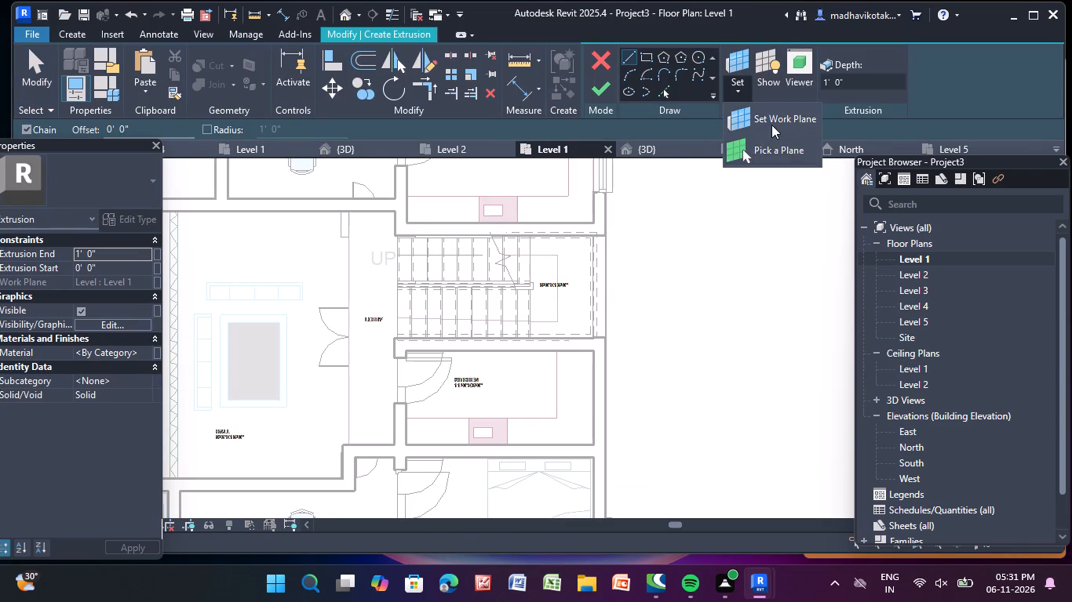
{"action": "left_click", "coordinate": [772, 124]}
{"action": "left_click", "coordinate": [498, 378]}
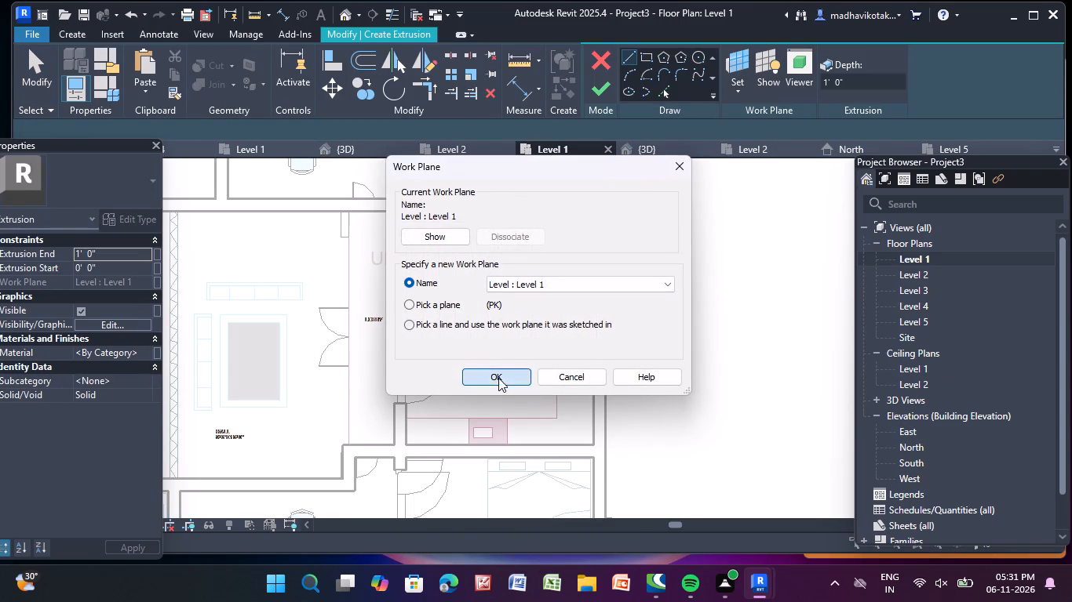
{"action": "left_click", "coordinate": [641, 59]}
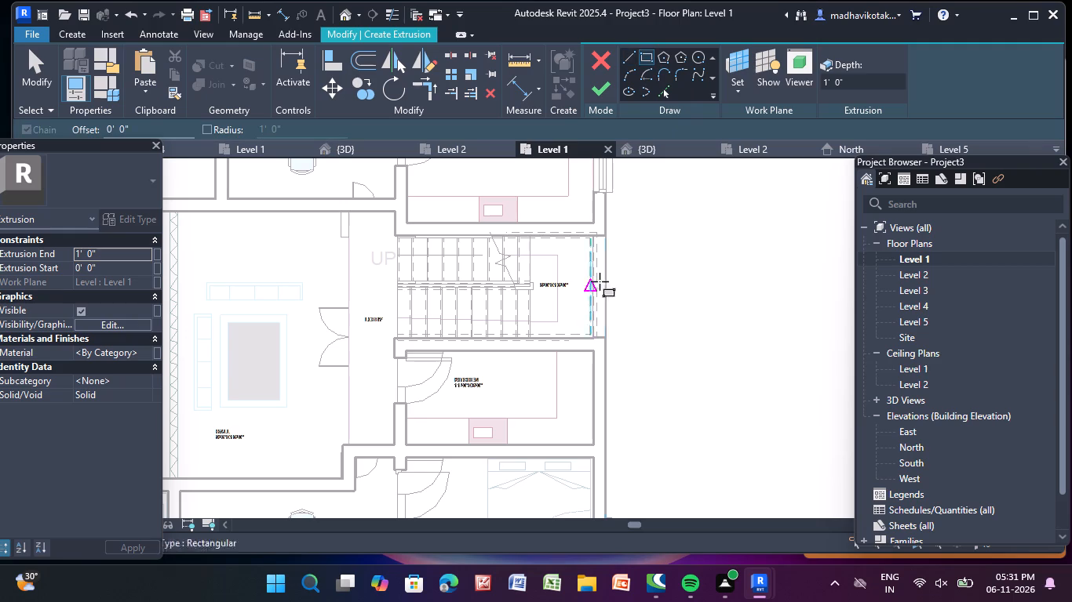
{"action": "scroll", "coordinate": [614, 238], "scroll_direction": "up", "scroll_amount": 8}
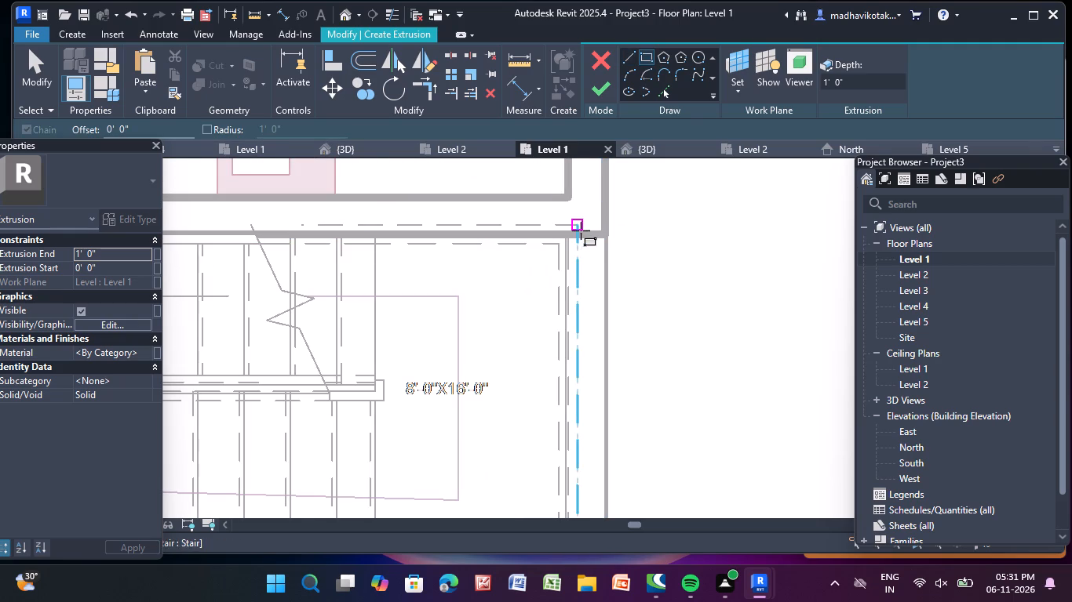
{"action": "left_click", "coordinate": [599, 234]}
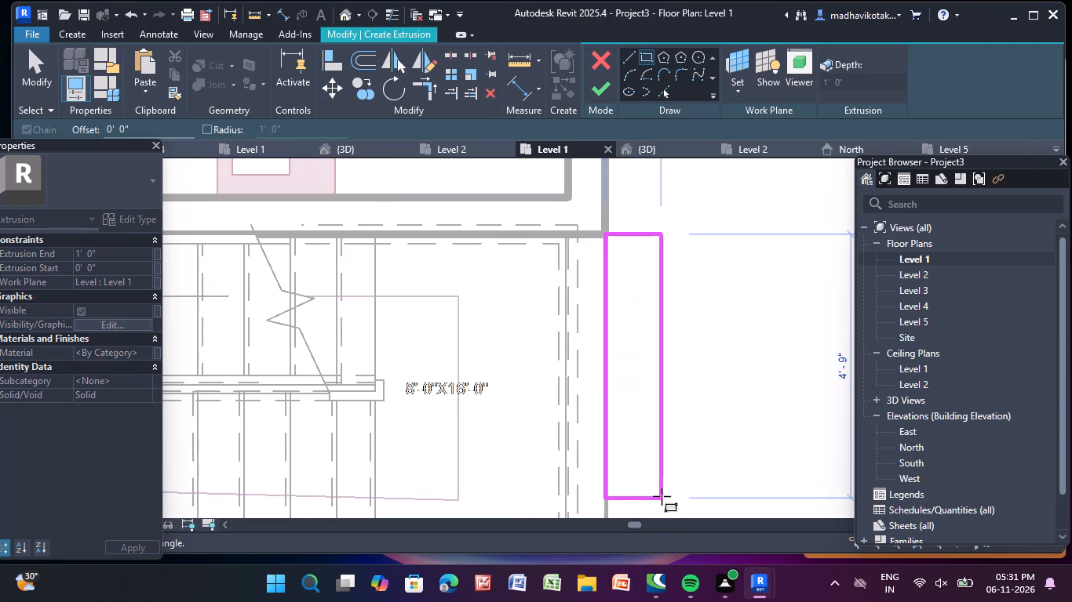
{"action": "middle_click_drag", "start_coordinate": [662, 496], "coordinate": [620, 301]}
{"action": "middle_click", "coordinate": [620, 301]}
{"action": "left_click", "coordinate": [617, 351]}
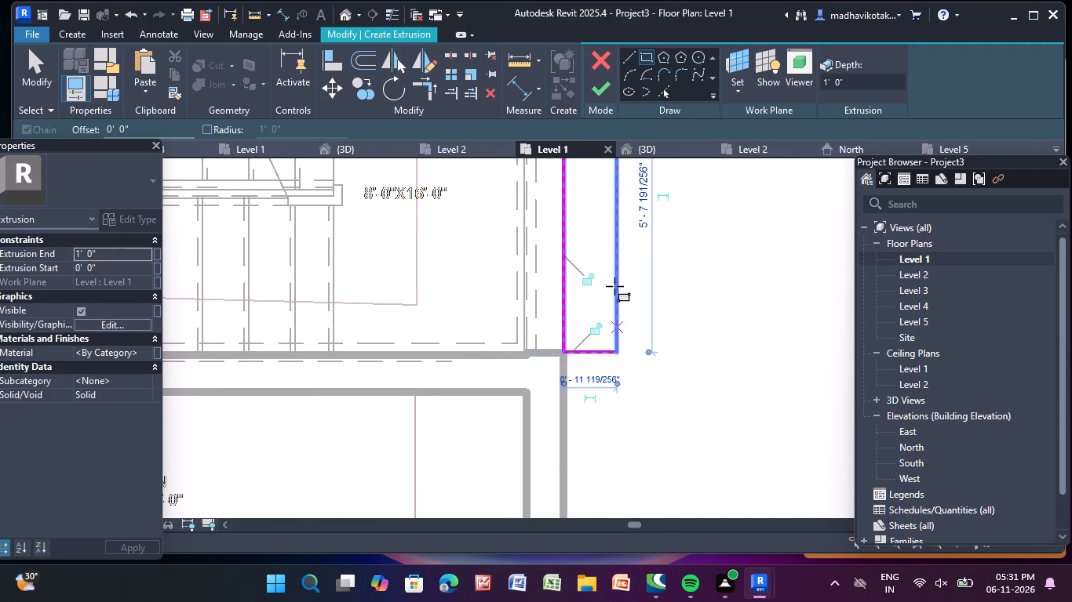
{"action": "left_click", "coordinate": [595, 98]}
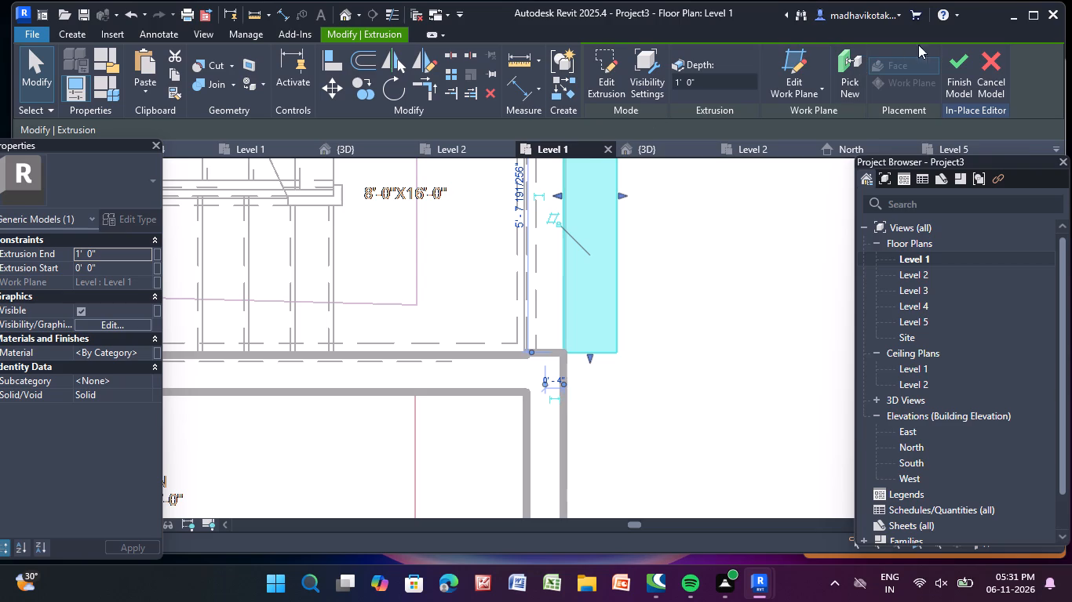
{"action": "left_click", "coordinate": [961, 55]}
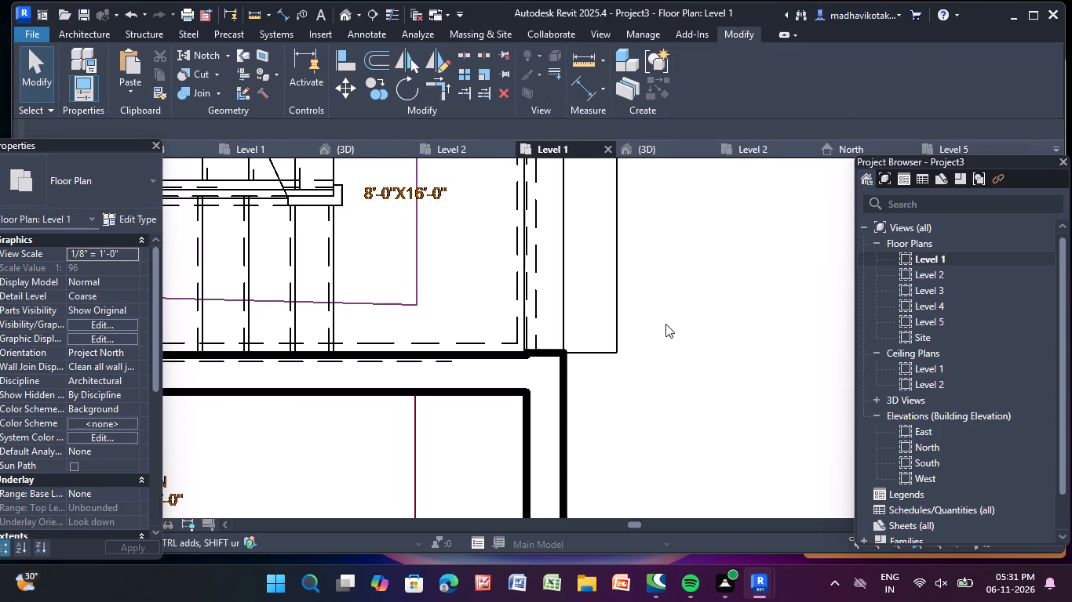
In the 3D view, raise the new block's top edge over the ground-floor stair opening to the second storey's floor line.
{"action": "scroll", "coordinate": [663, 311], "scroll_direction": "down", "scroll_amount": 3}
{"action": "left_click", "coordinate": [340, 10]}
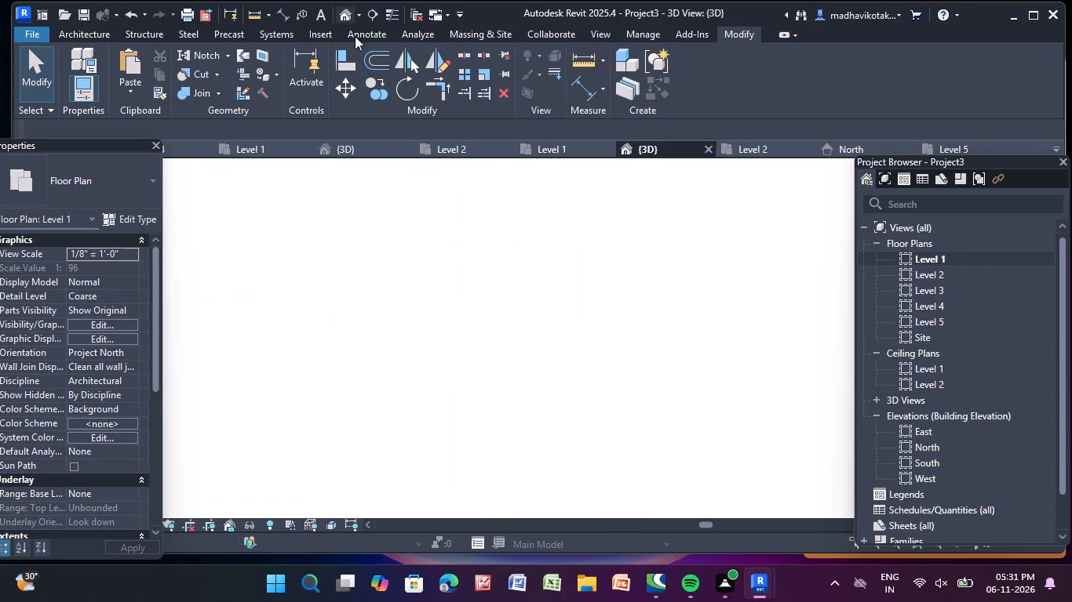
{"action": "scroll", "coordinate": [603, 257], "scroll_direction": "down", "scroll_amount": 4}
{"action": "middle_click_drag", "start_coordinate": [572, 307], "coordinate": [561, 135]}
{"action": "scroll", "coordinate": [406, 357], "scroll_direction": "up", "scroll_amount": 4}
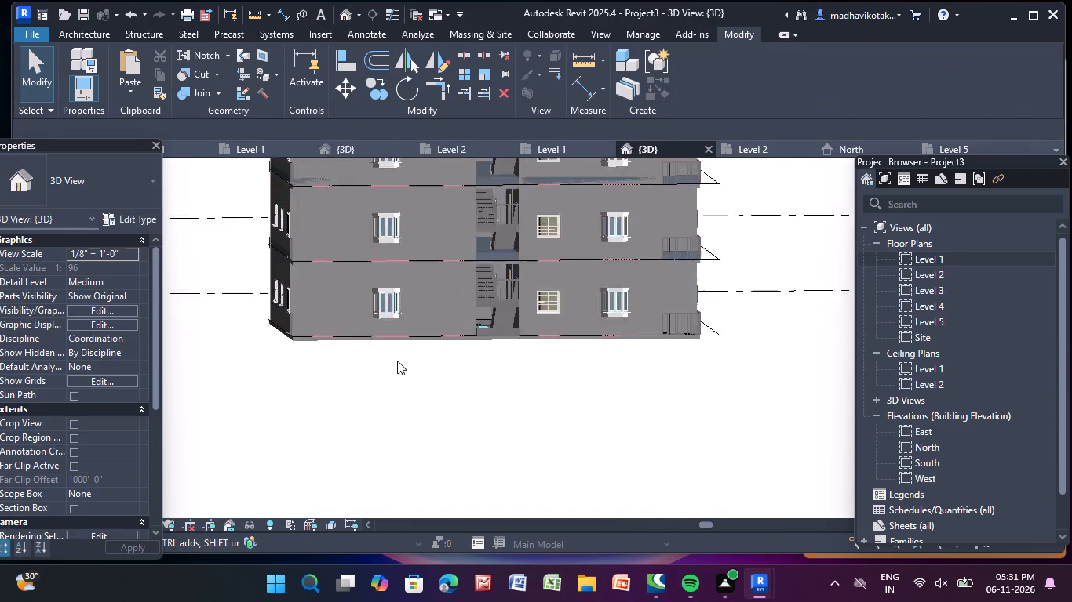
{"action": "scroll", "coordinate": [397, 361], "scroll_direction": "up", "scroll_amount": 1}
{"action": "scroll", "coordinate": [469, 339], "scroll_direction": "up", "scroll_amount": 5}
{"action": "left_click", "coordinate": [651, 288]}
{"action": "middle_click_drag", "start_coordinate": [650, 288], "coordinate": [588, 393]}
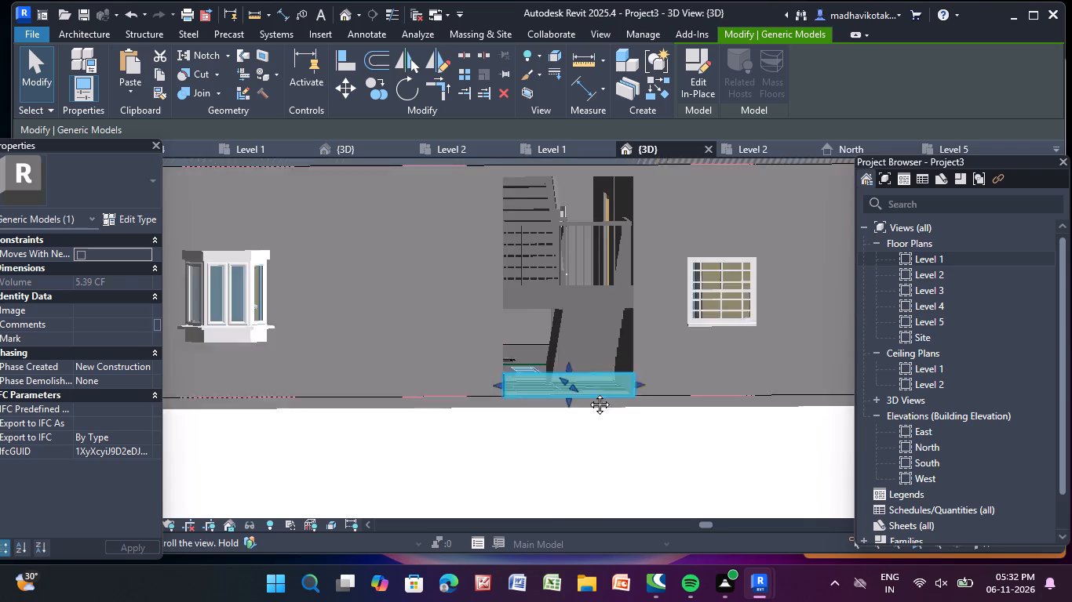
{"action": "middle_click_drag", "start_coordinate": [588, 393], "coordinate": [580, 425]}
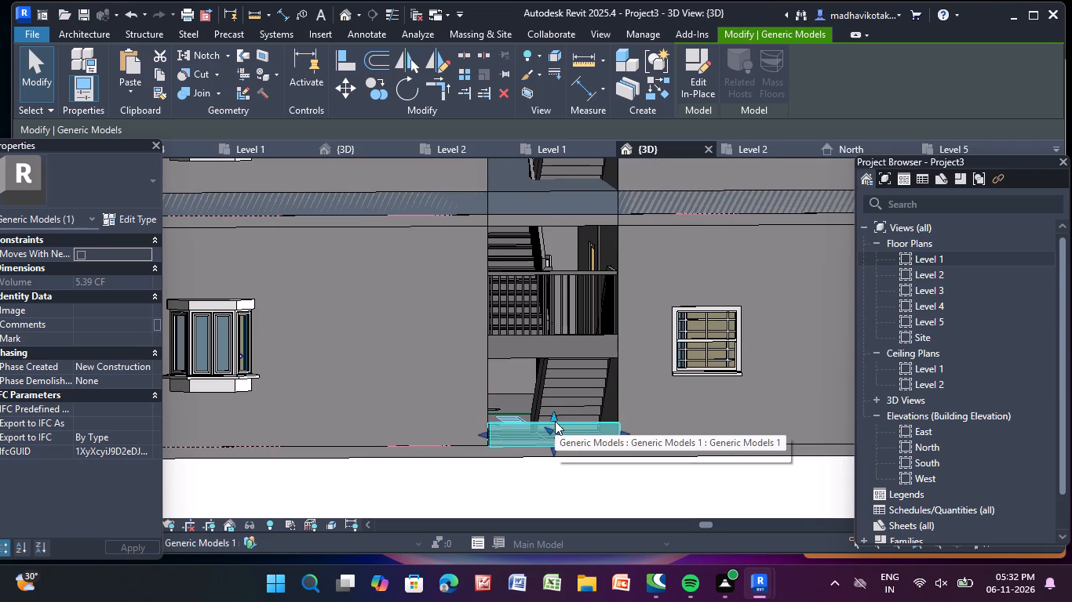
{"action": "left_click_drag", "start_coordinate": [555, 418], "coordinate": [542, 209]}
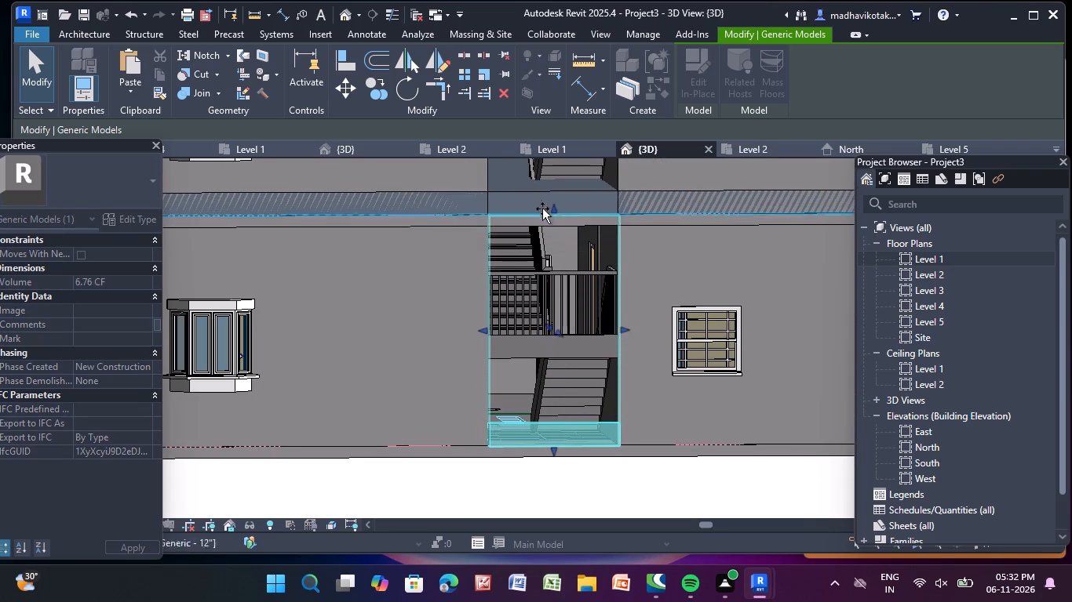
{"action": "left_click_drag", "start_coordinate": [542, 209], "coordinate": [541, 187]}
Continue raising the block's top edge through the remaining storeys to the top of the parapet's front face.
{"action": "middle_click_drag", "start_coordinate": [516, 272], "coordinate": [473, 465]}
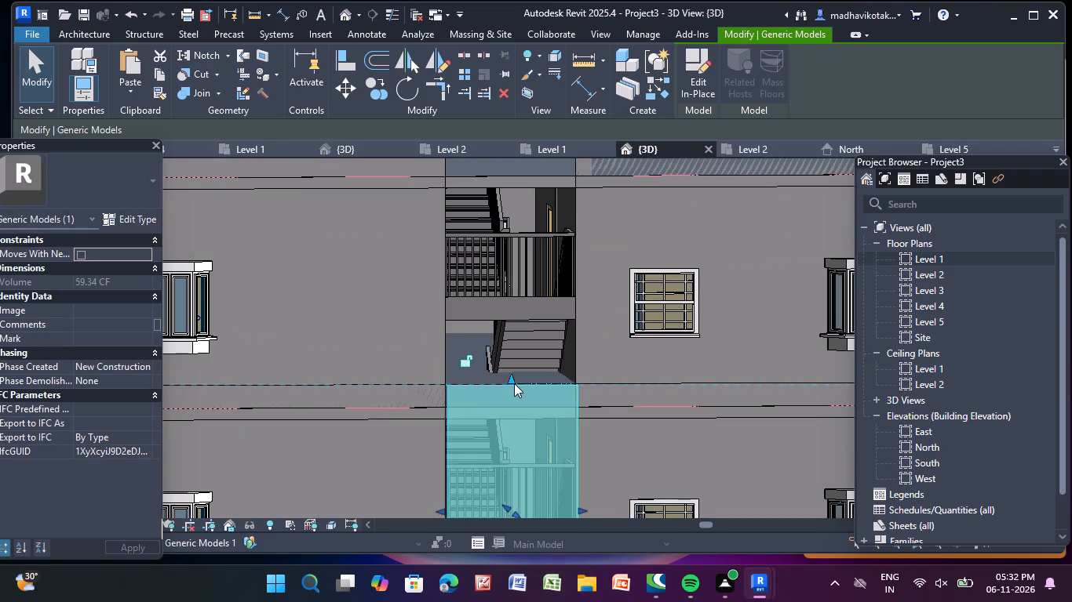
{"action": "left_click_drag", "start_coordinate": [512, 379], "coordinate": [509, 228]}
{"action": "middle_click_drag", "start_coordinate": [514, 301], "coordinate": [485, 422]}
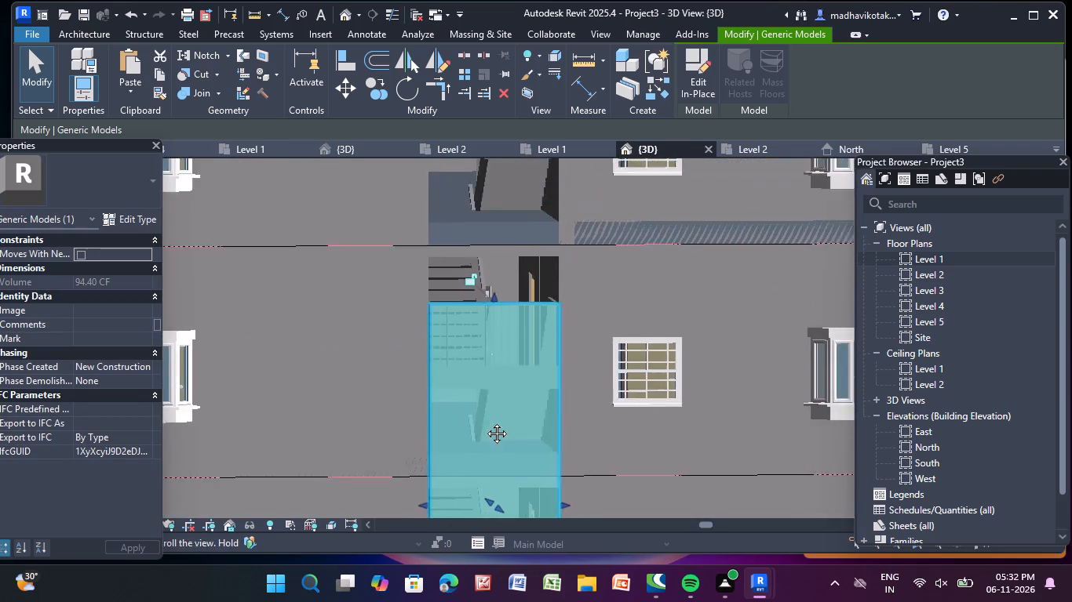
{"action": "middle_click_drag", "start_coordinate": [485, 422], "coordinate": [482, 479]}
{"action": "left_click_drag", "start_coordinate": [479, 410], "coordinate": [486, 218]}
{"action": "middle_click_drag", "start_coordinate": [467, 303], "coordinate": [454, 494]}
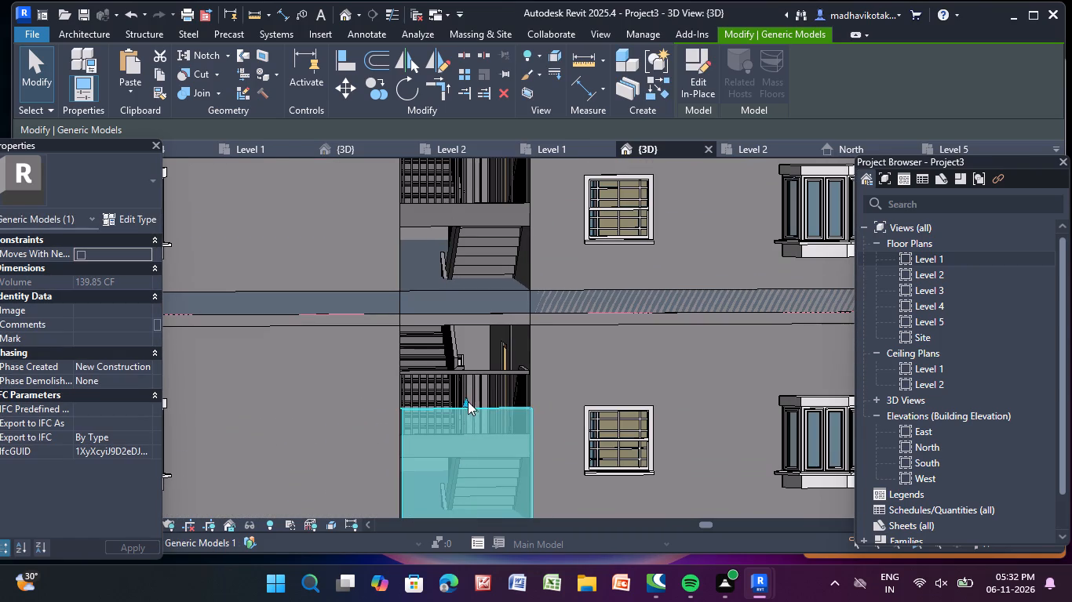
{"action": "left_click_drag", "start_coordinate": [466, 399], "coordinate": [454, 231]}
{"action": "middle_click_drag", "start_coordinate": [459, 304], "coordinate": [450, 499]}
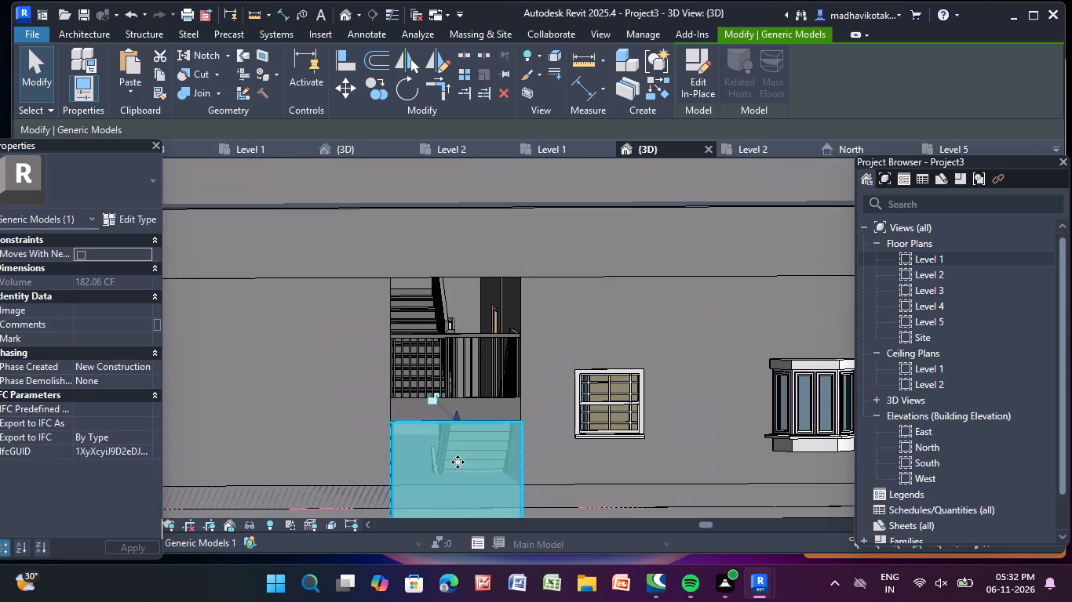
{"action": "left_click_drag", "start_coordinate": [458, 416], "coordinate": [465, 195]}
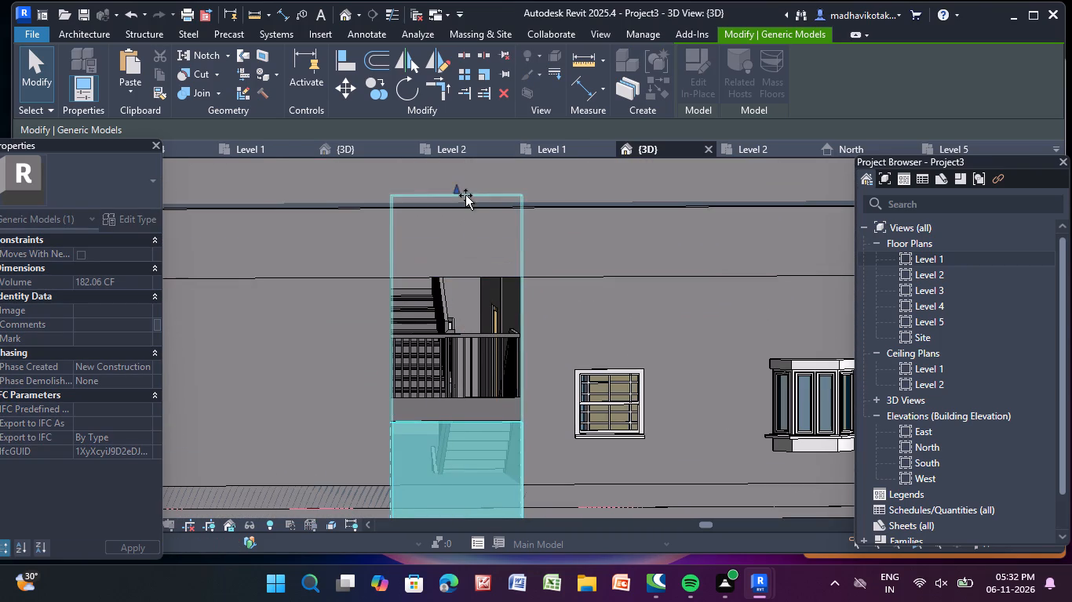
{"action": "left_click_drag", "start_coordinate": [465, 195], "coordinate": [464, 210]}
Widen the full-height block on both sides so it extends past the edges of the stair openings.
{"action": "scroll", "coordinate": [567, 245], "scroll_direction": "down", "scroll_amount": 5}
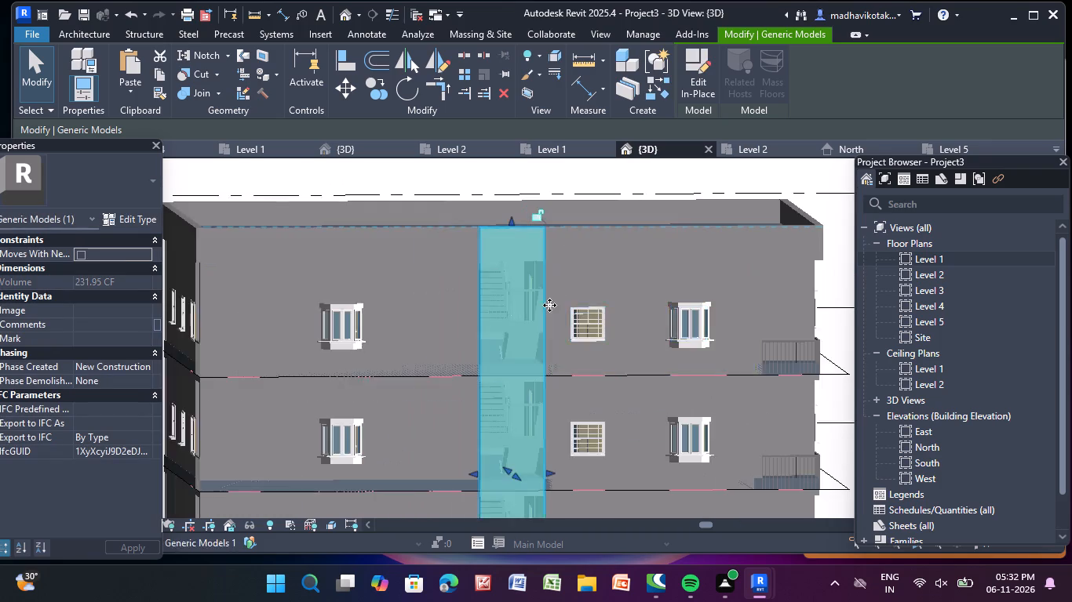
{"action": "middle_click_drag", "start_coordinate": [549, 305], "coordinate": [518, 225]}
{"action": "scroll", "coordinate": [490, 410], "scroll_direction": "up", "scroll_amount": 4}
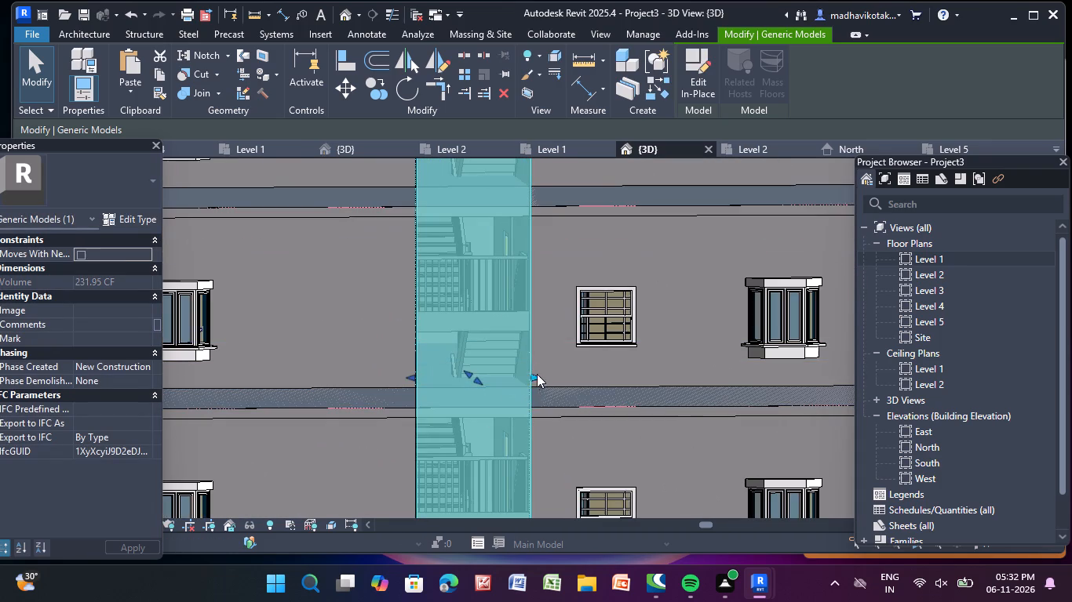
{"action": "left_click_drag", "start_coordinate": [534, 375], "coordinate": [551, 375]}
{"action": "left_click_drag", "start_coordinate": [411, 373], "coordinate": [387, 376]}
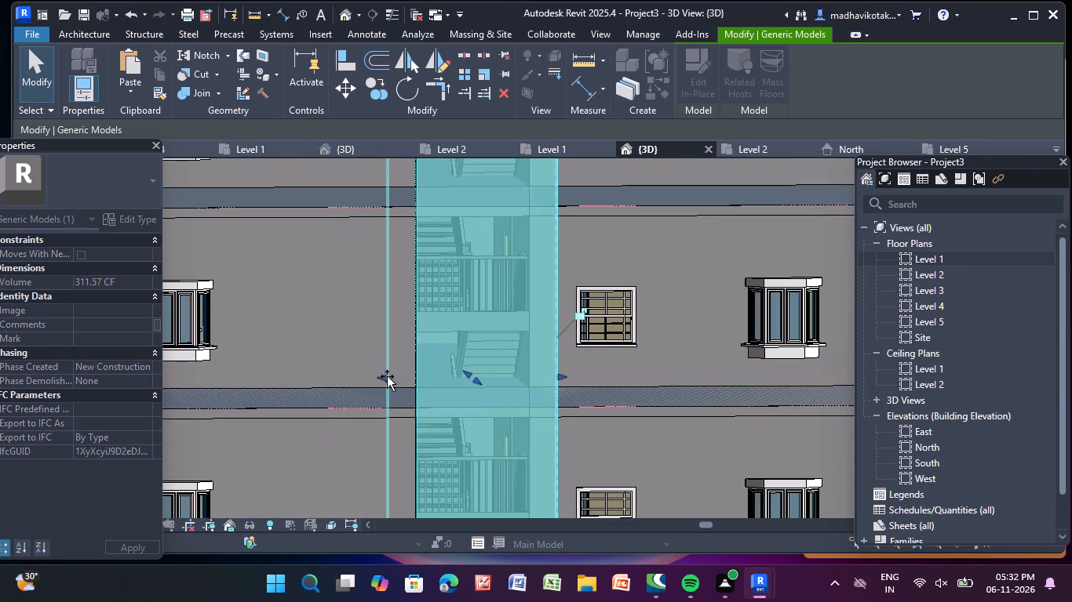
{"action": "left_click_drag", "start_coordinate": [387, 376], "coordinate": [387, 377]}
{"action": "scroll", "coordinate": [398, 380], "scroll_direction": "down", "scroll_amount": 3}
{"action": "middle_click_drag", "start_coordinate": [428, 408], "coordinate": [444, 179]}
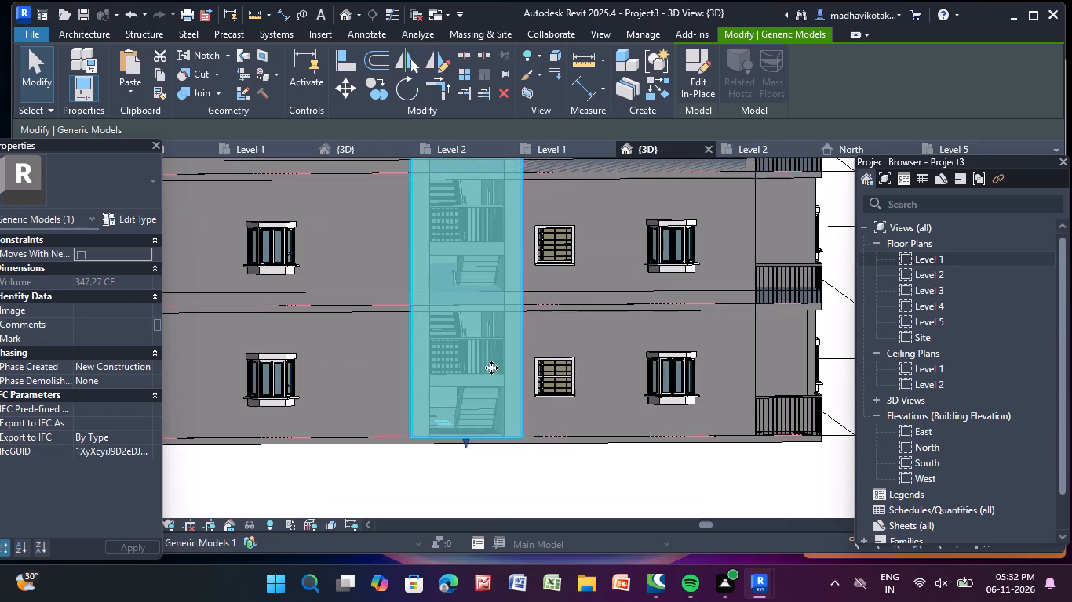
{"action": "scroll", "coordinate": [466, 466], "scroll_direction": "up", "scroll_amount": 3}
{"action": "scroll", "coordinate": [684, 409], "scroll_direction": "up", "scroll_amount": 1}
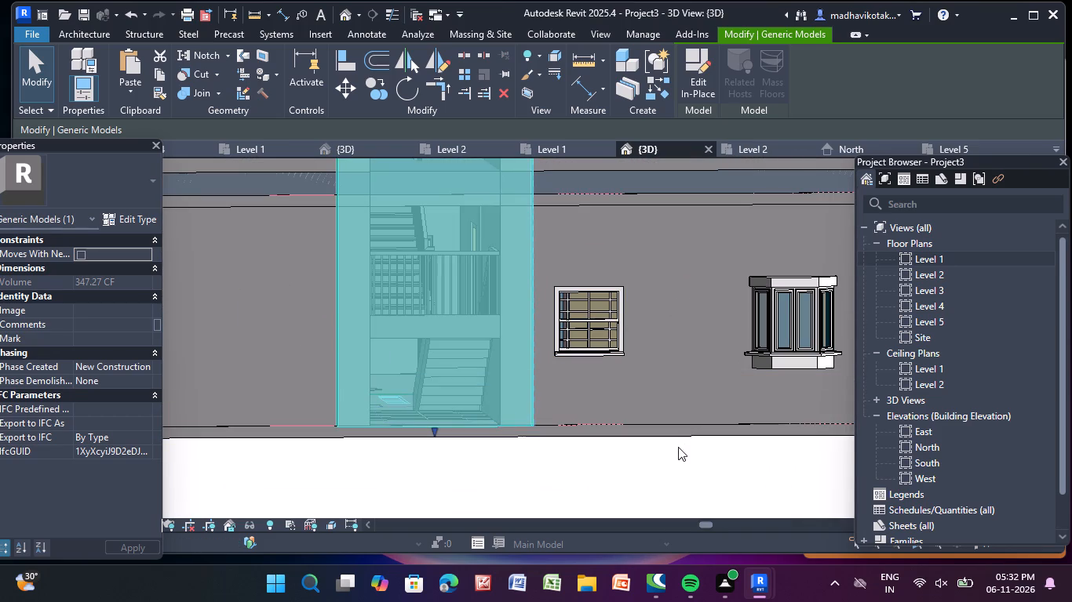
{"action": "left_click", "coordinate": [632, 479]}
Open the full-height facade block for in-place editing.
{"action": "scroll", "coordinate": [407, 249], "scroll_direction": "down", "scroll_amount": 13}
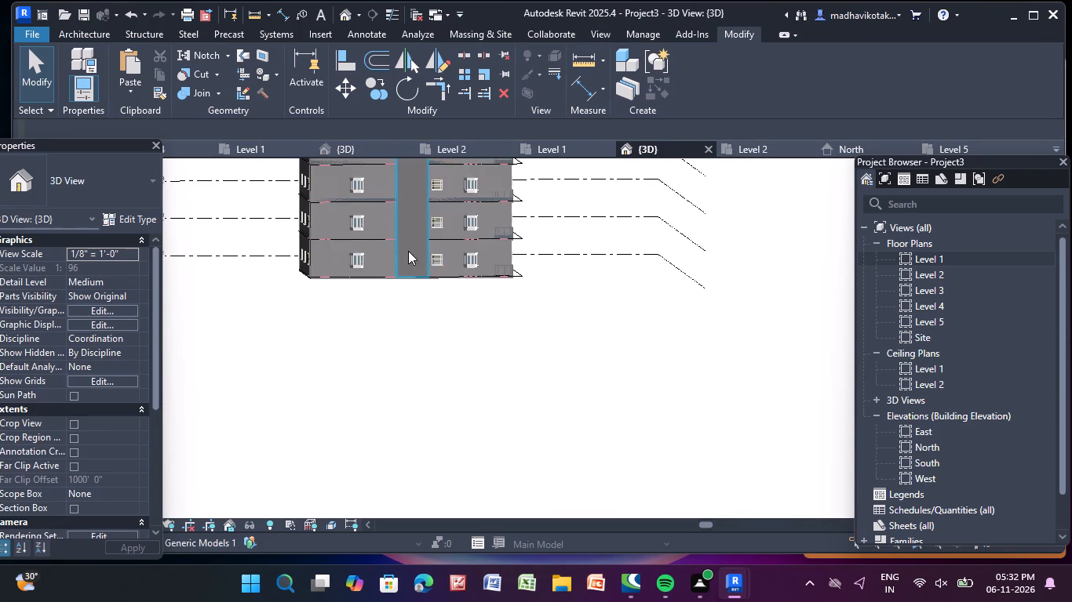
{"action": "middle_click_drag", "start_coordinate": [399, 367], "coordinate": [407, 524]}
{"action": "left_click", "coordinate": [411, 375]}
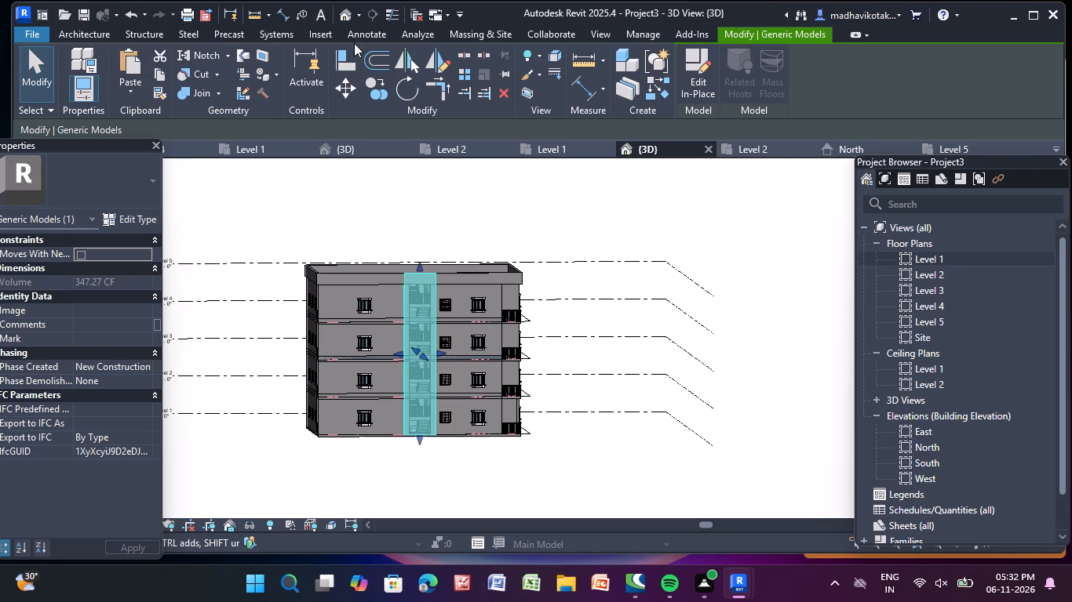
{"action": "left_click", "coordinate": [700, 46]}
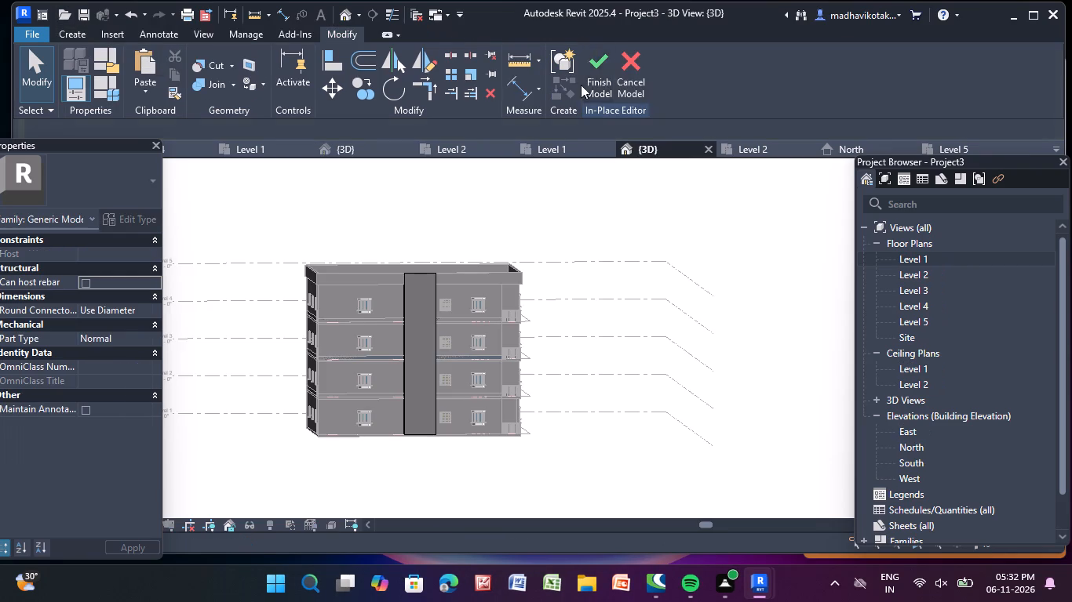
Start a void extrusion inside the in-place model and set the tall block's front face as its work plane.
{"action": "left_click", "coordinate": [76, 31]}
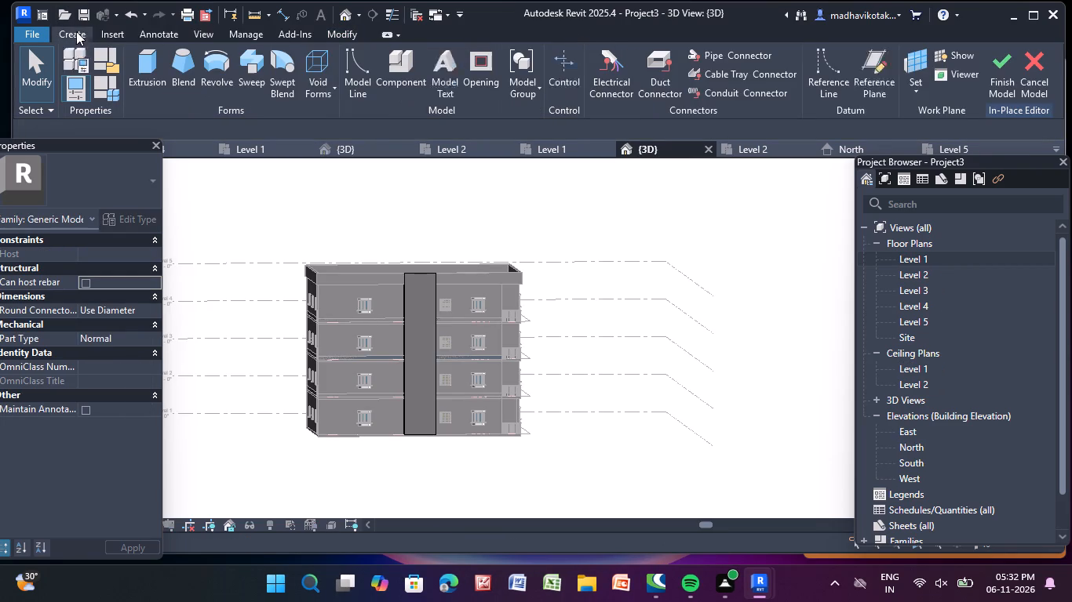
{"action": "left_click", "coordinate": [312, 38]}
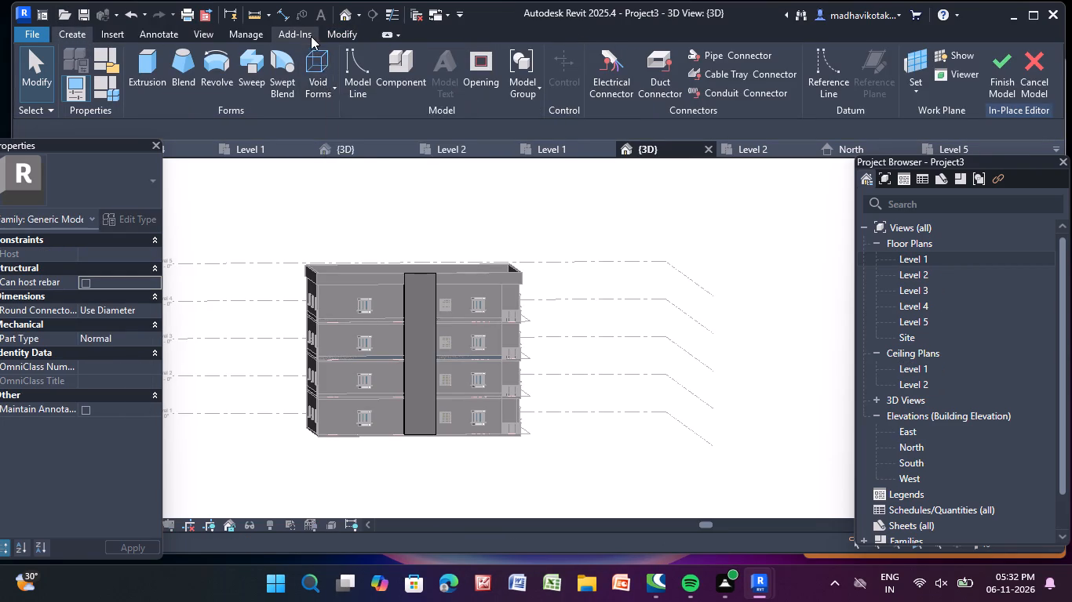
{"action": "left_click", "coordinate": [91, 33]}
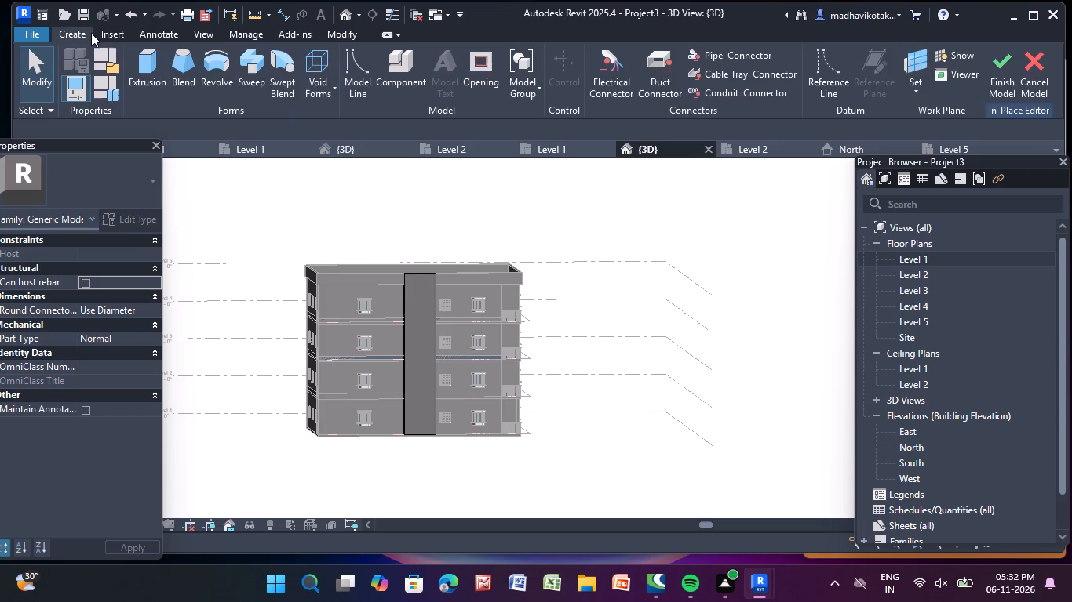
{"action": "left_click", "coordinate": [316, 64]}
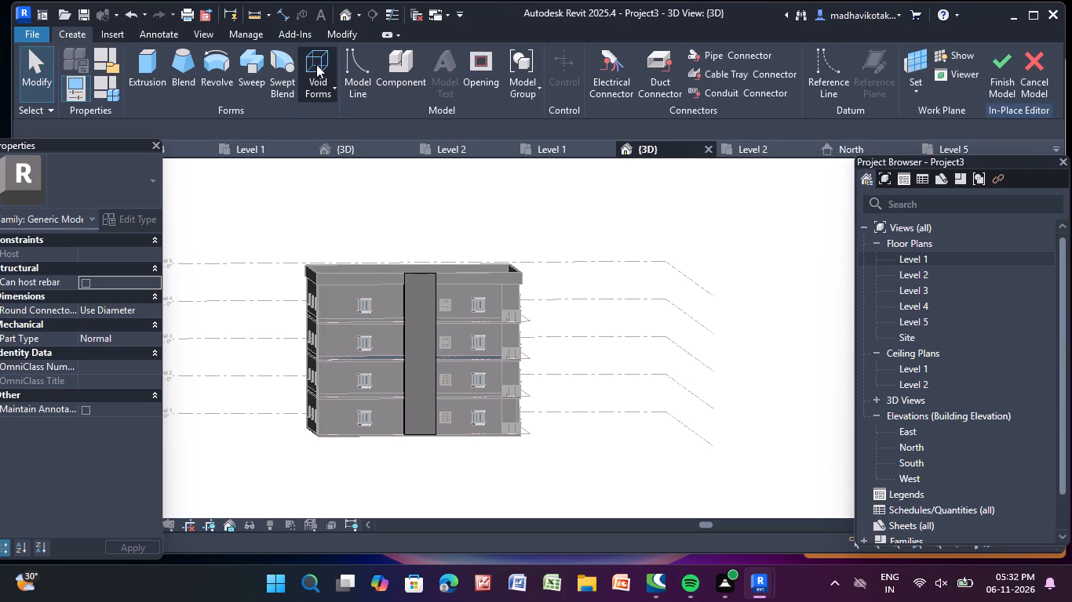
{"action": "left_click", "coordinate": [341, 126]}
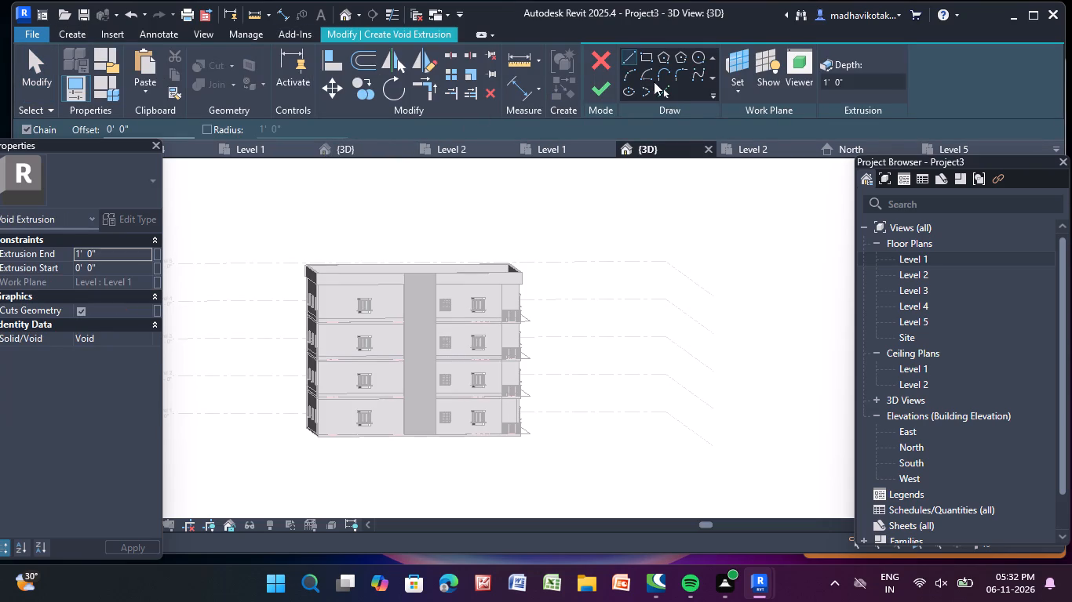
{"action": "left_click", "coordinate": [741, 89]}
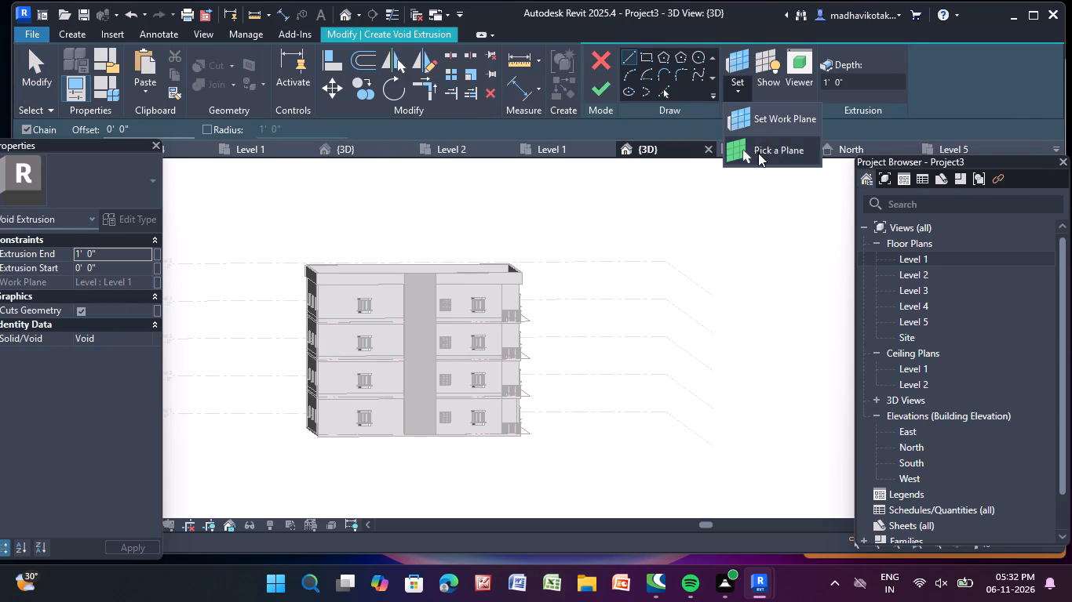
{"action": "left_click", "coordinate": [758, 152]}
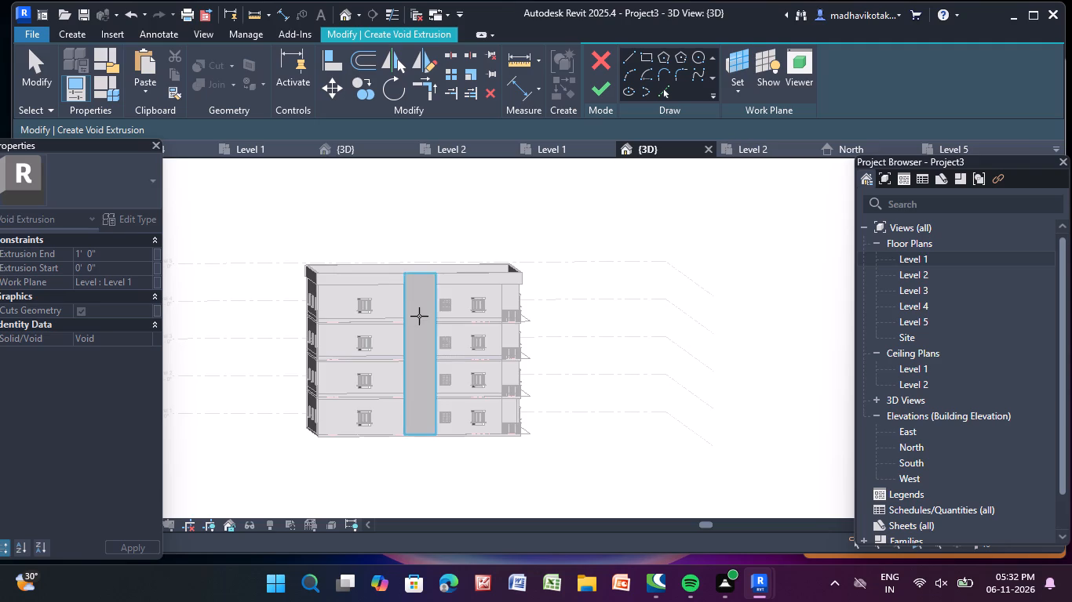
{"action": "scroll", "coordinate": [421, 312], "scroll_direction": "up", "scroll_amount": 3}
{"action": "double_click", "coordinate": [421, 311]}
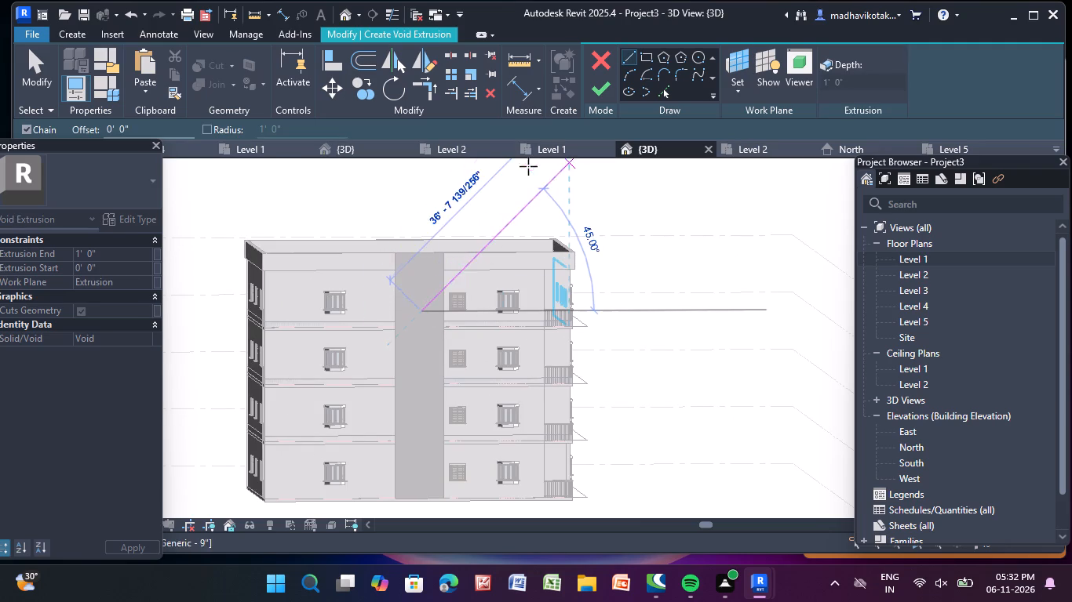
{"action": "key", "text": "grave"}
{"action": "key", "text": "Escape"}
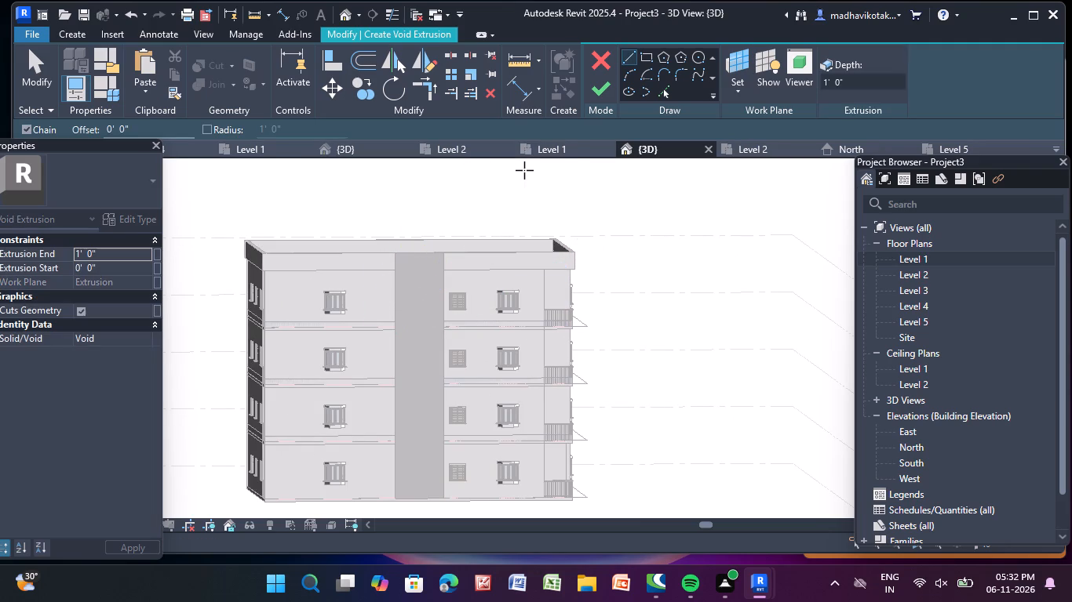
Sketch void rectangles over the top two storeys' stair openings, about 5'-7" wide and about 9'-1" and 7'-9" high.
{"action": "left_click", "coordinate": [644, 50]}
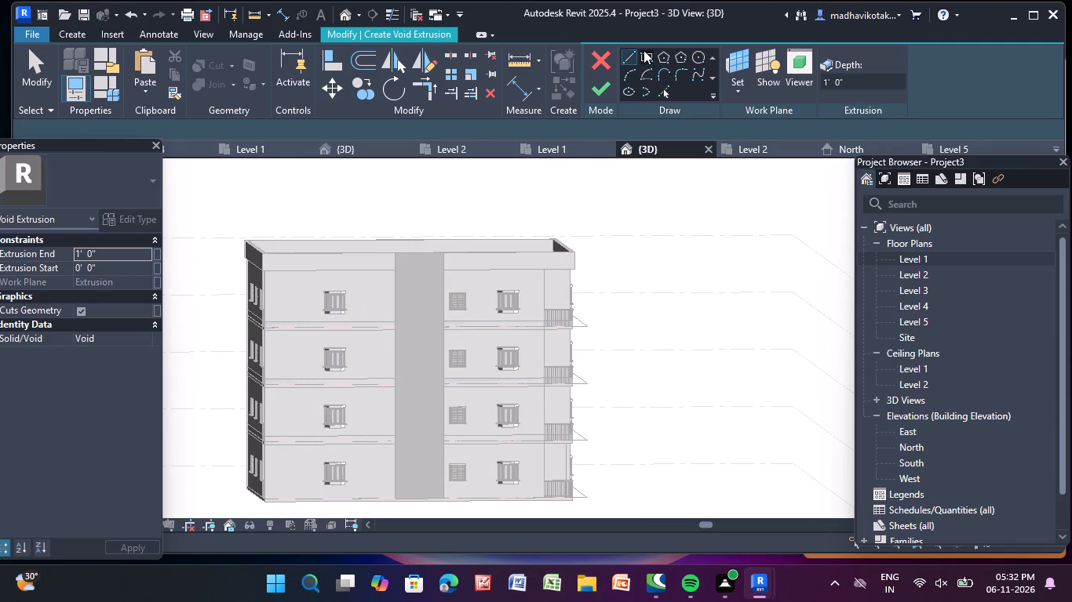
{"action": "scroll", "coordinate": [412, 293], "scroll_direction": "up", "scroll_amount": 4}
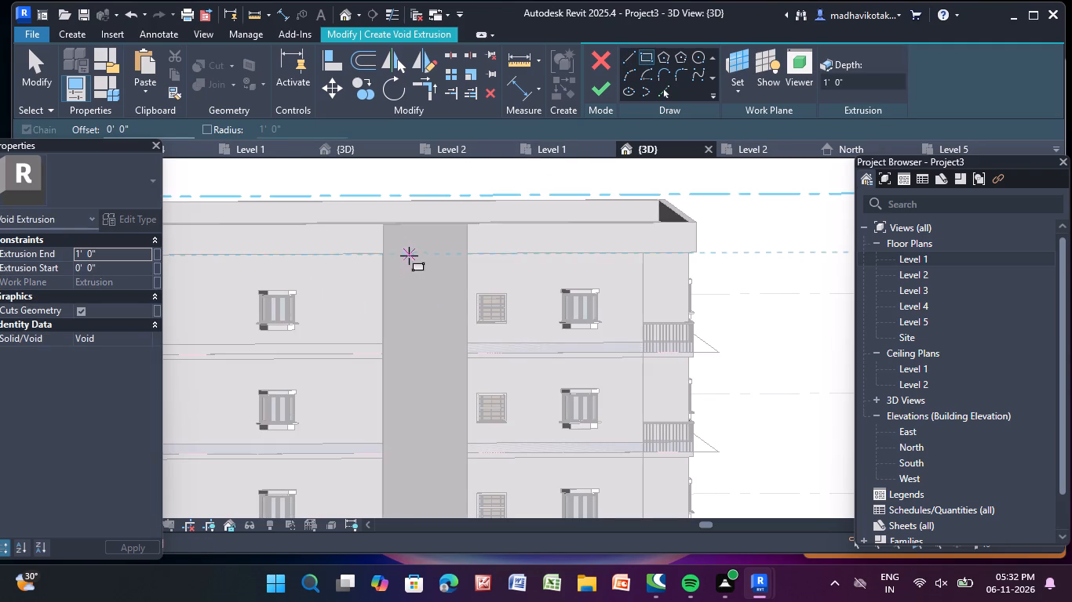
{"action": "left_click", "coordinate": [400, 253]}
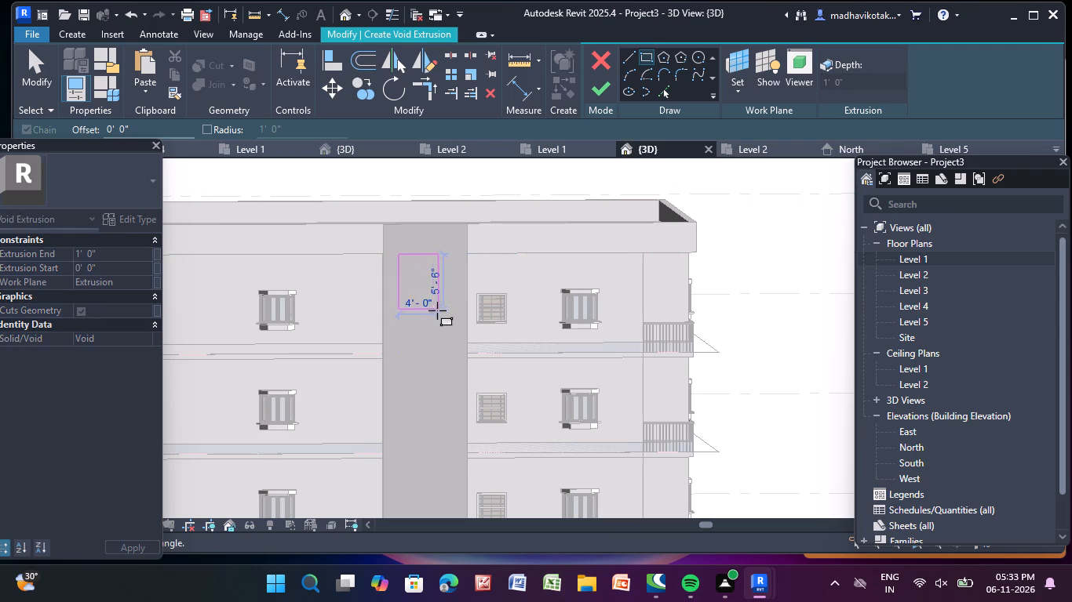
{"action": "left_click", "coordinate": [450, 345]}
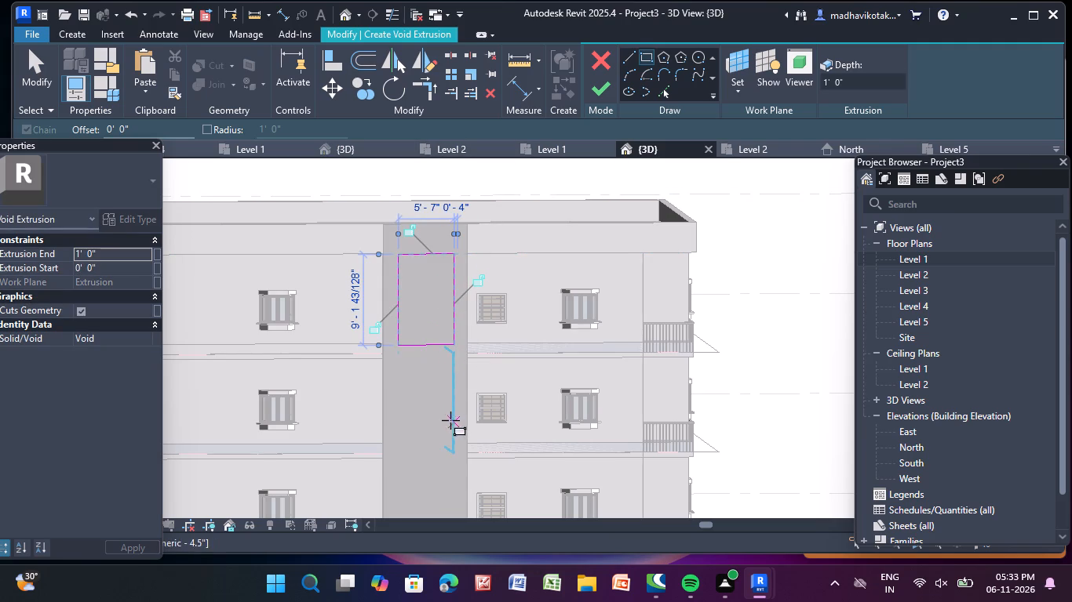
{"action": "middle_click_drag", "start_coordinate": [400, 364], "coordinate": [419, 228]}
{"action": "left_click", "coordinate": [420, 228]}
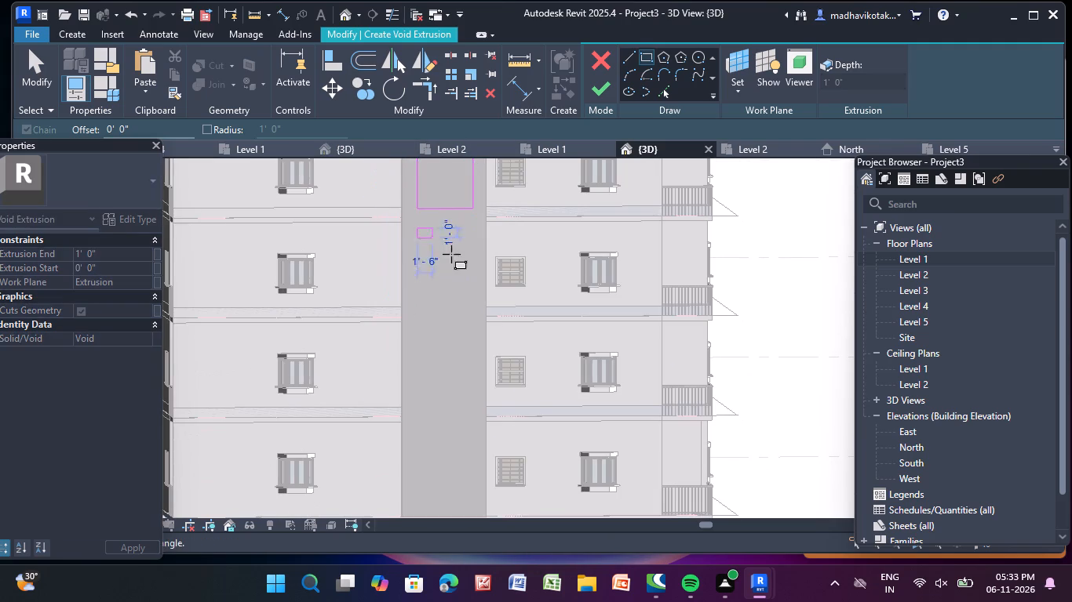
{"action": "left_click", "coordinate": [466, 306]}
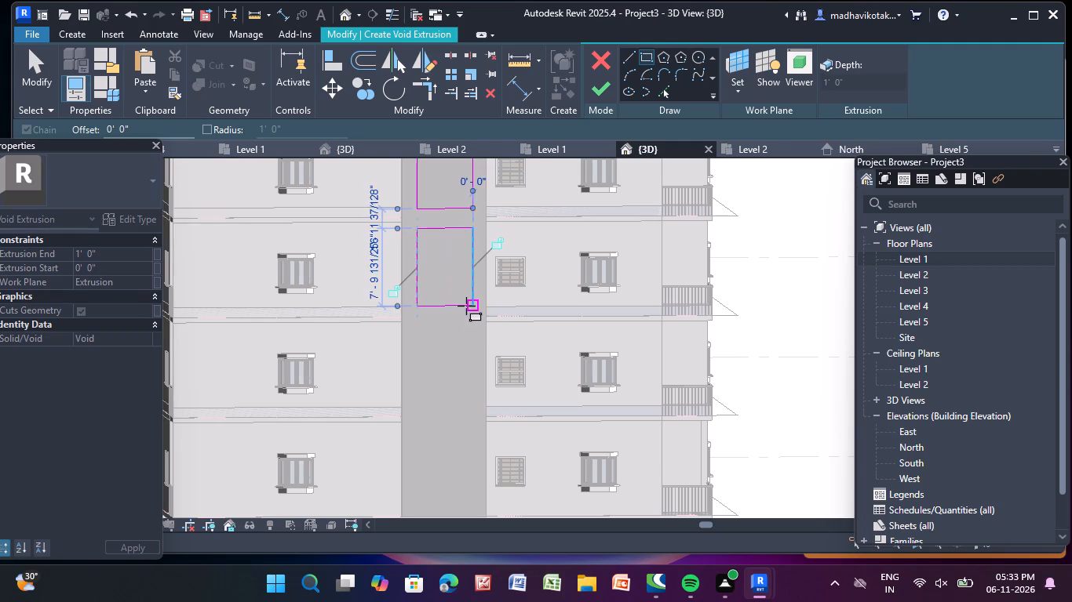
Sketch void rectangles over the second-storey and ground-floor stair openings, about 7'-11" and 8'-9" high.
{"action": "middle_click_drag", "start_coordinate": [442, 361], "coordinate": [410, 240]}
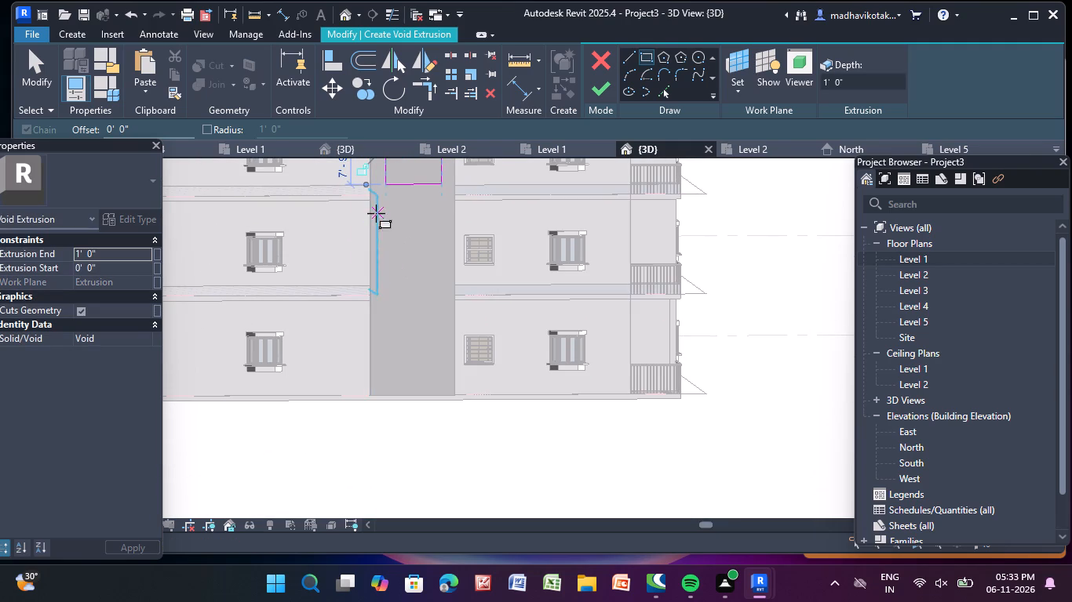
{"action": "left_click", "coordinate": [385, 206]}
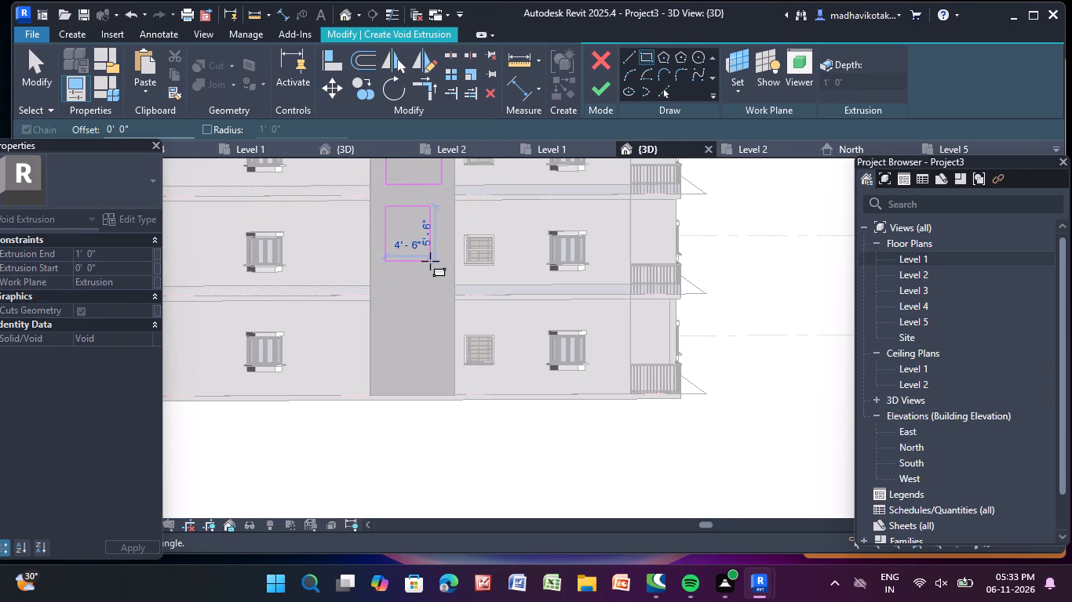
{"action": "left_click", "coordinate": [435, 285]}
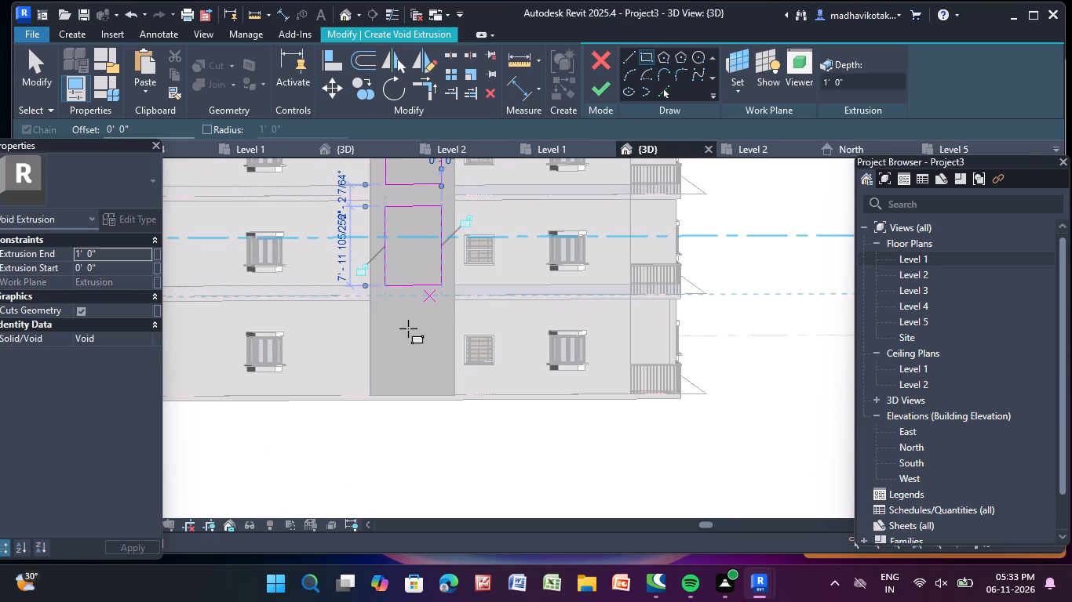
{"action": "left_click", "coordinate": [389, 293]}
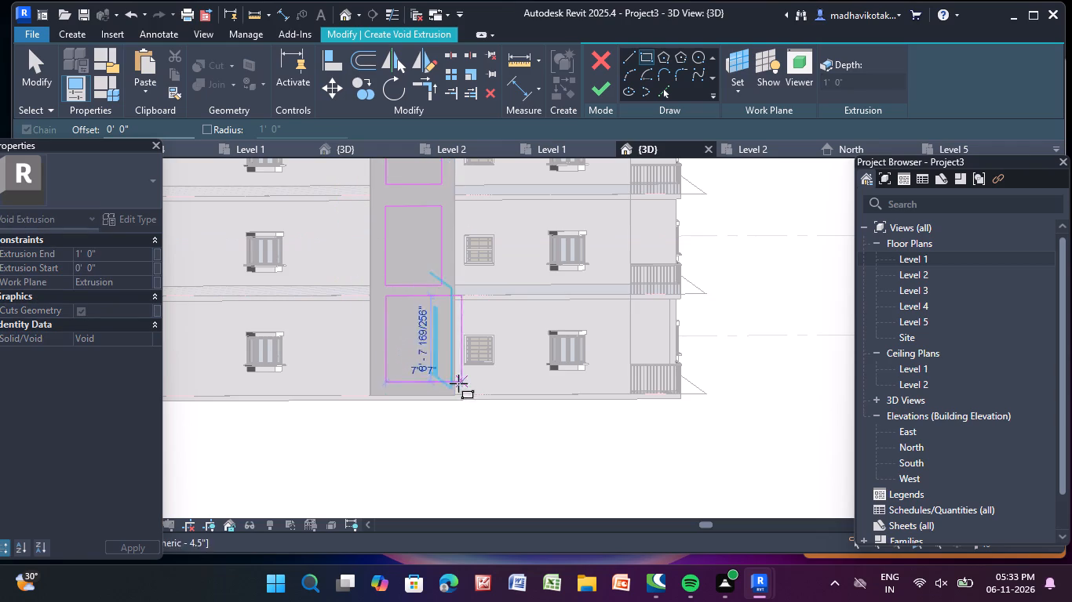
{"action": "left_click", "coordinate": [448, 383]}
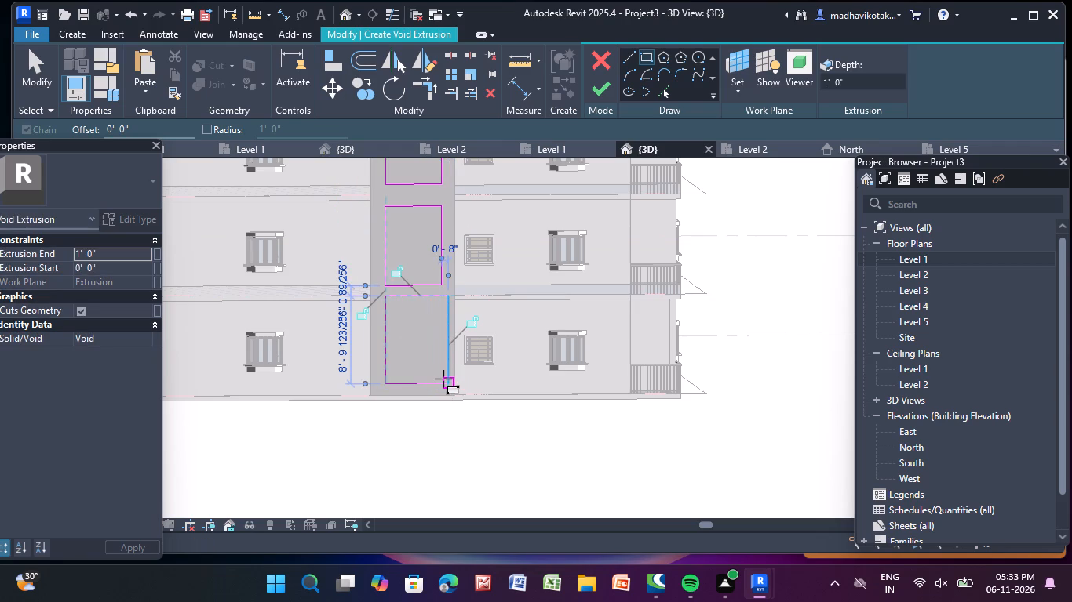
Finish the 1'-0" deep void extrusion and finish the in-place model so the openings cut the facade block.
{"action": "left_click", "coordinate": [603, 92]}
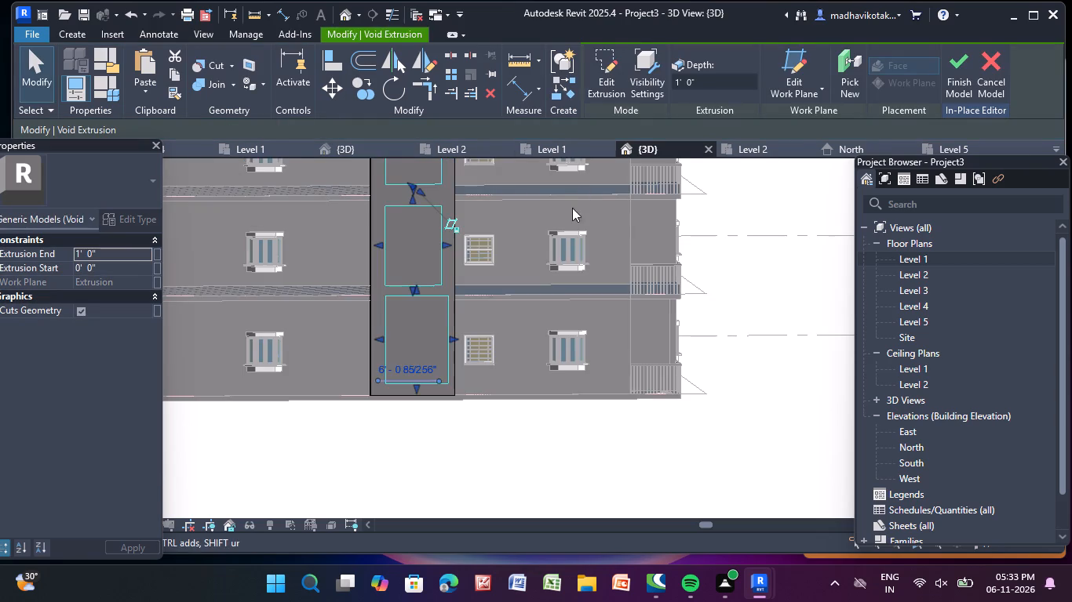
{"action": "scroll", "coordinate": [547, 252], "scroll_direction": "down", "scroll_amount": 7}
{"action": "middle_click_drag", "start_coordinate": [541, 261], "coordinate": [511, 354]}
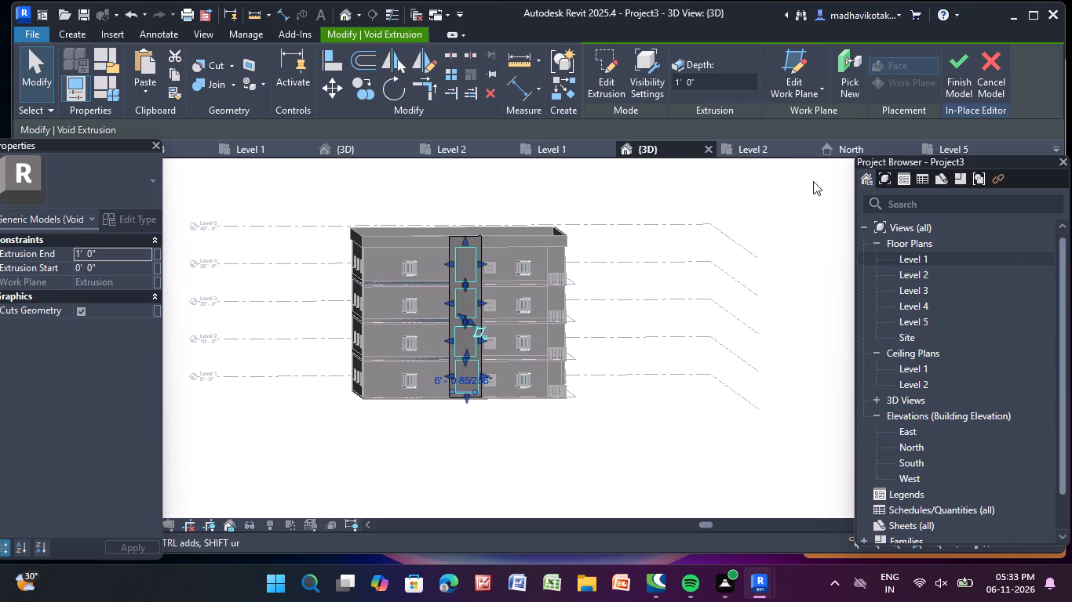
{"action": "left_click", "coordinate": [954, 63]}
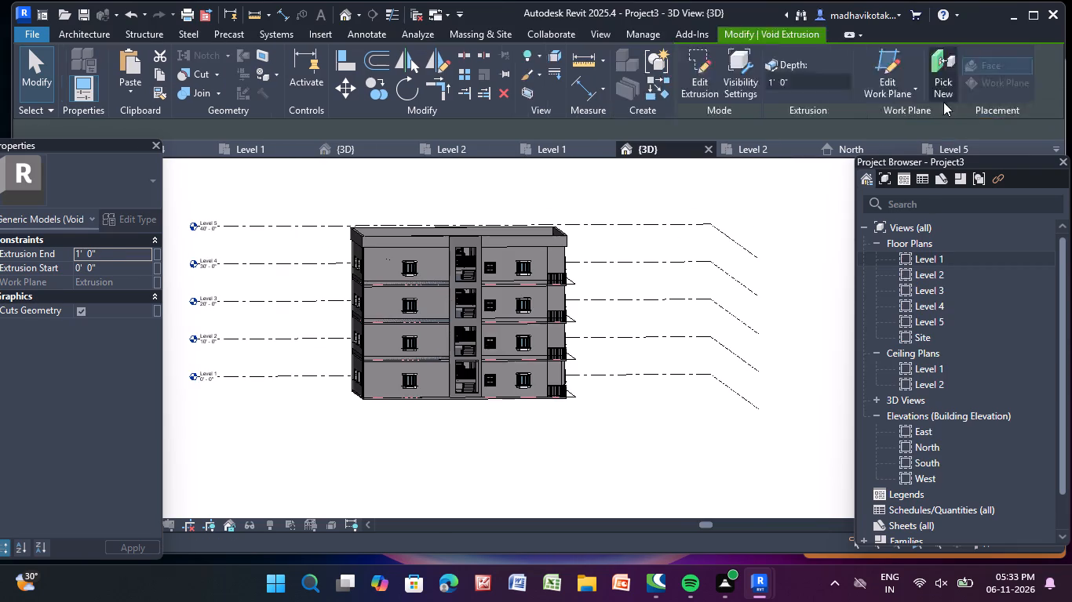
Raise the top edge of the facade block's top-storey opening into the parapet band, leaving a narrower strip above it.
{"action": "scroll", "coordinate": [432, 299], "scroll_direction": "up", "scroll_amount": 3}
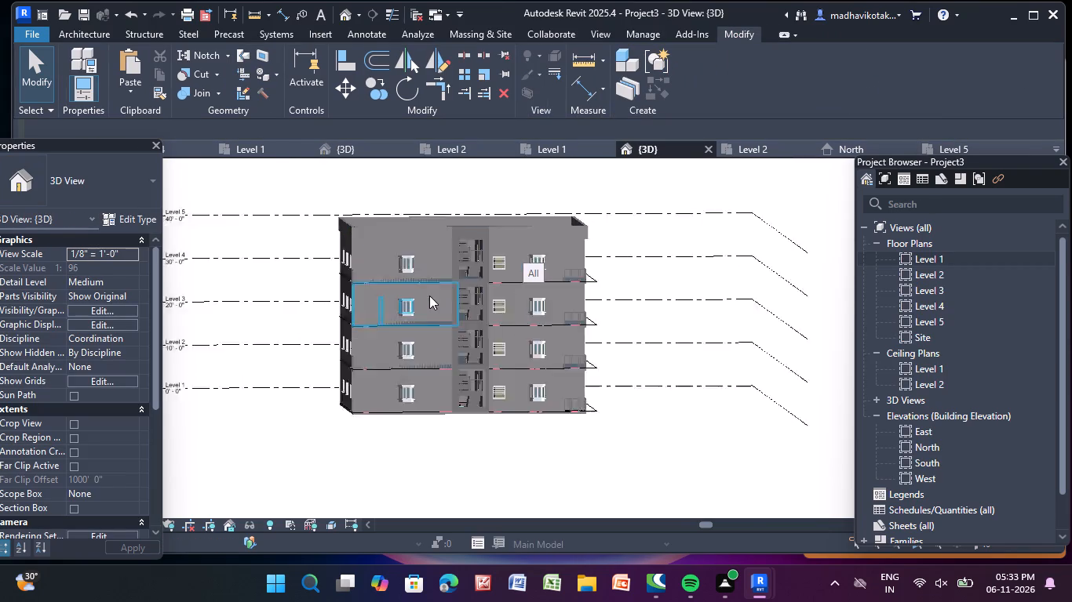
{"action": "scroll", "coordinate": [429, 296], "scroll_direction": "up", "scroll_amount": 1}
{"action": "middle_click_drag", "start_coordinate": [496, 222], "coordinate": [491, 274]}
{"action": "scroll", "coordinate": [491, 274], "scroll_direction": "up", "scroll_amount": 4}
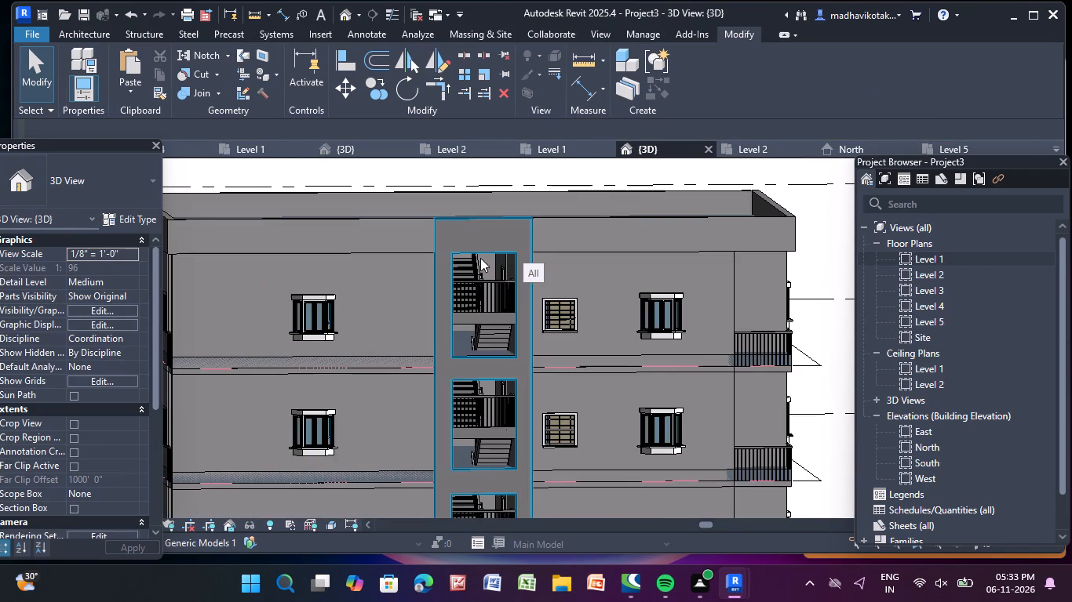
{"action": "left_click", "coordinate": [482, 237]}
{"action": "scroll", "coordinate": [482, 238], "scroll_direction": "up", "scroll_amount": 5}
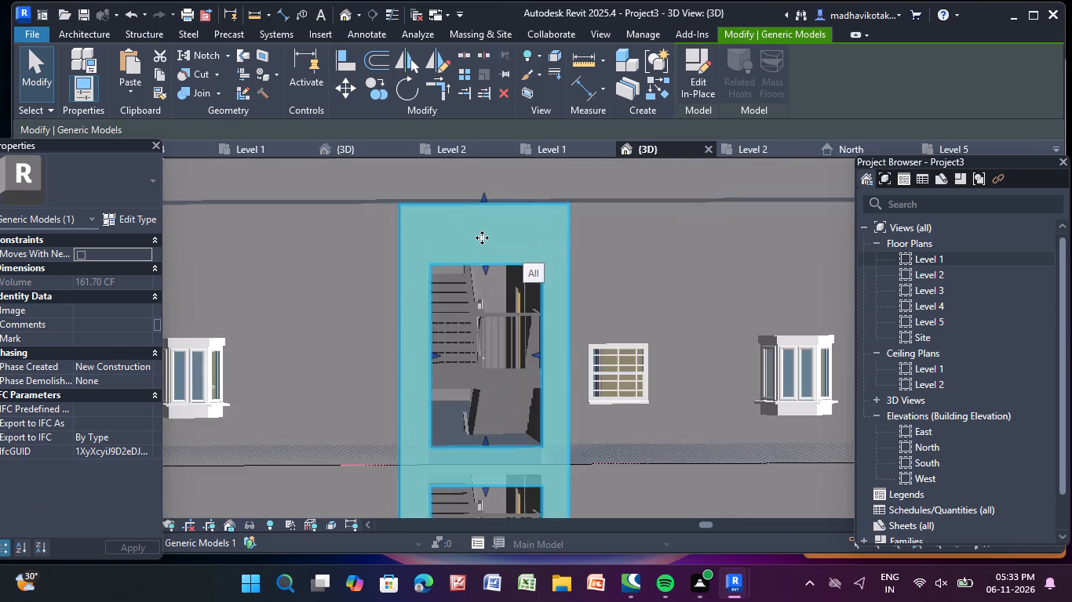
{"action": "scroll", "coordinate": [482, 238], "scroll_direction": "up", "scroll_amount": 4}
{"action": "left_click_drag", "start_coordinate": [489, 291], "coordinate": [484, 235]}
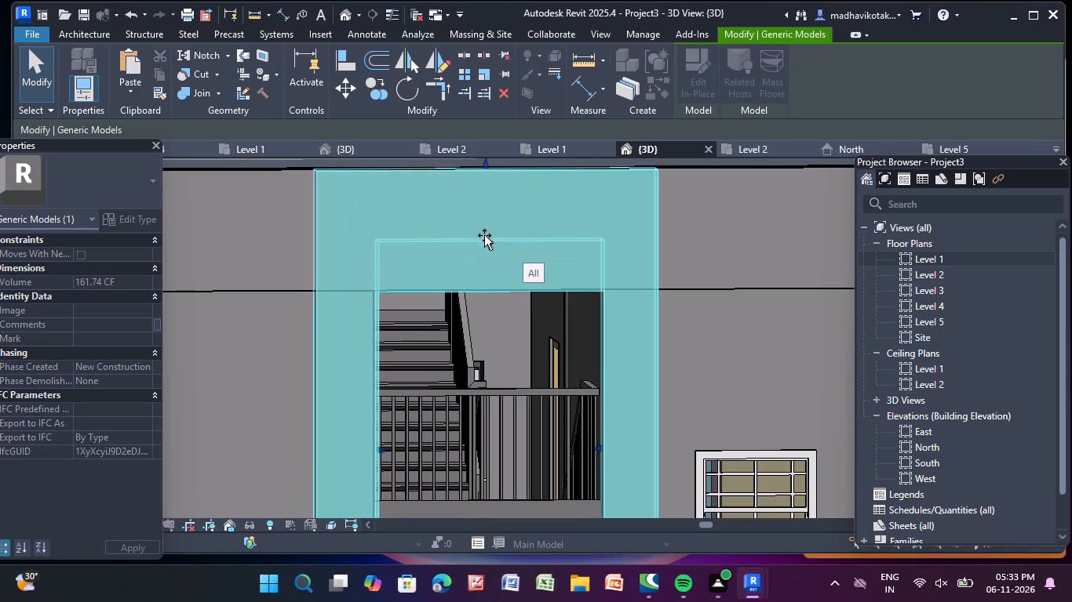
{"action": "left_click_drag", "start_coordinate": [484, 235], "coordinate": [487, 219]}
{"action": "scroll", "coordinate": [487, 219], "scroll_direction": "down", "scroll_amount": 2}
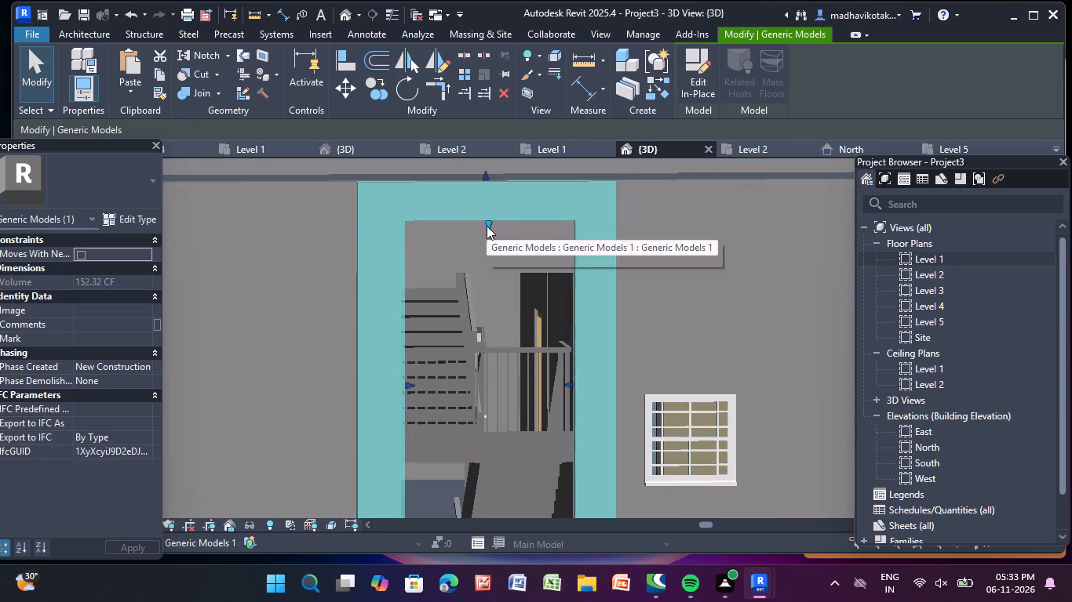
Align the top edge of the third-storey opening with the lower edge line of the floor band above it.
{"action": "scroll", "coordinate": [484, 271], "scroll_direction": "down", "scroll_amount": 1}
{"action": "middle_click_drag", "start_coordinate": [491, 300], "coordinate": [454, 118]}
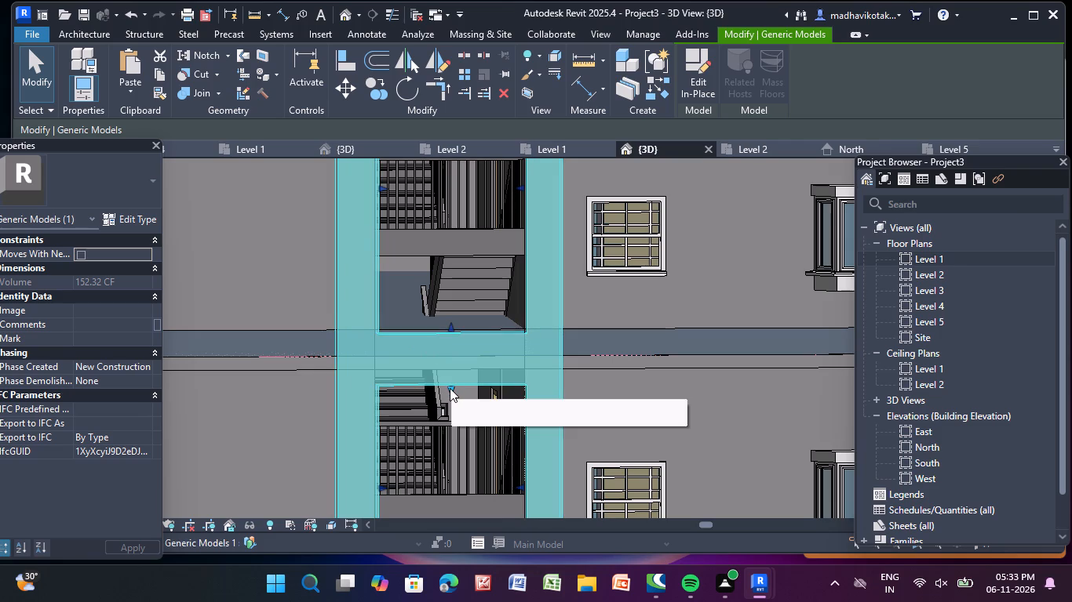
{"action": "left_click_drag", "start_coordinate": [450, 388], "coordinate": [456, 361]}
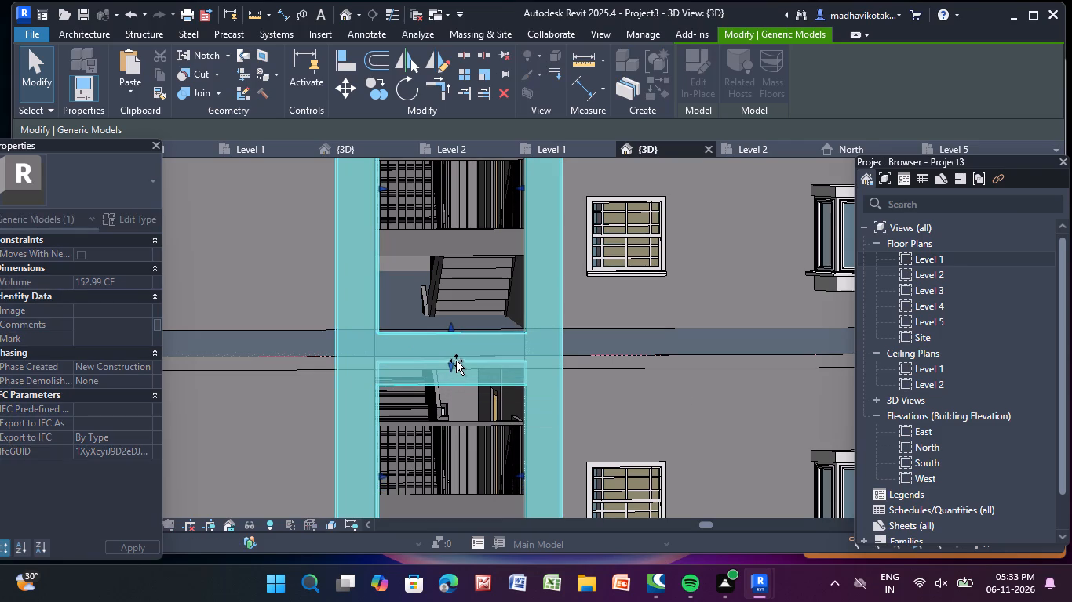
{"action": "left_click_drag", "start_coordinate": [456, 361], "coordinate": [460, 357]}
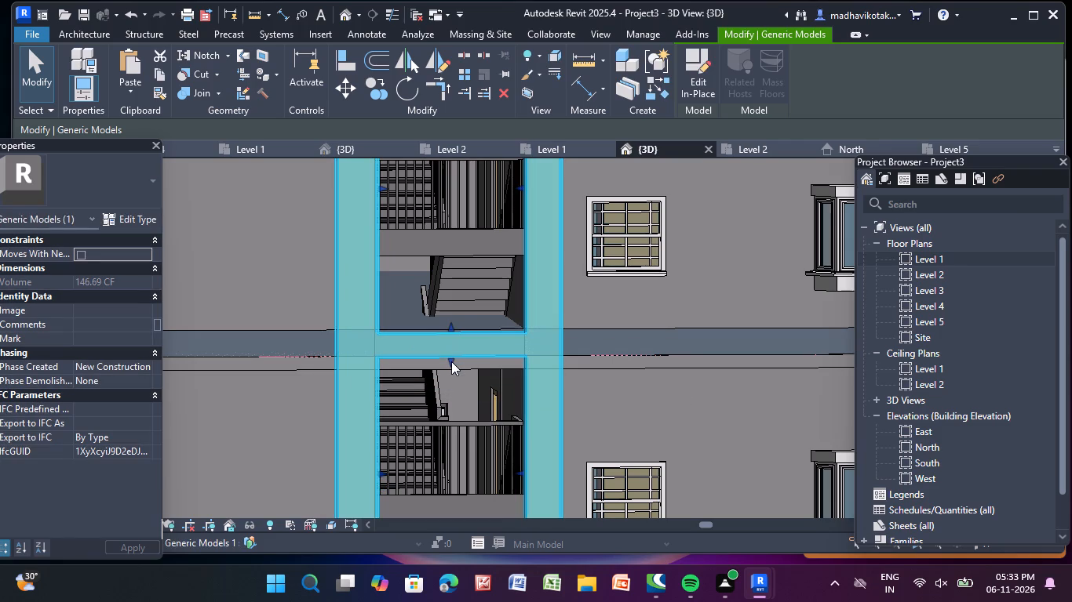
{"action": "scroll", "coordinate": [450, 350], "scroll_direction": "up", "scroll_amount": 4}
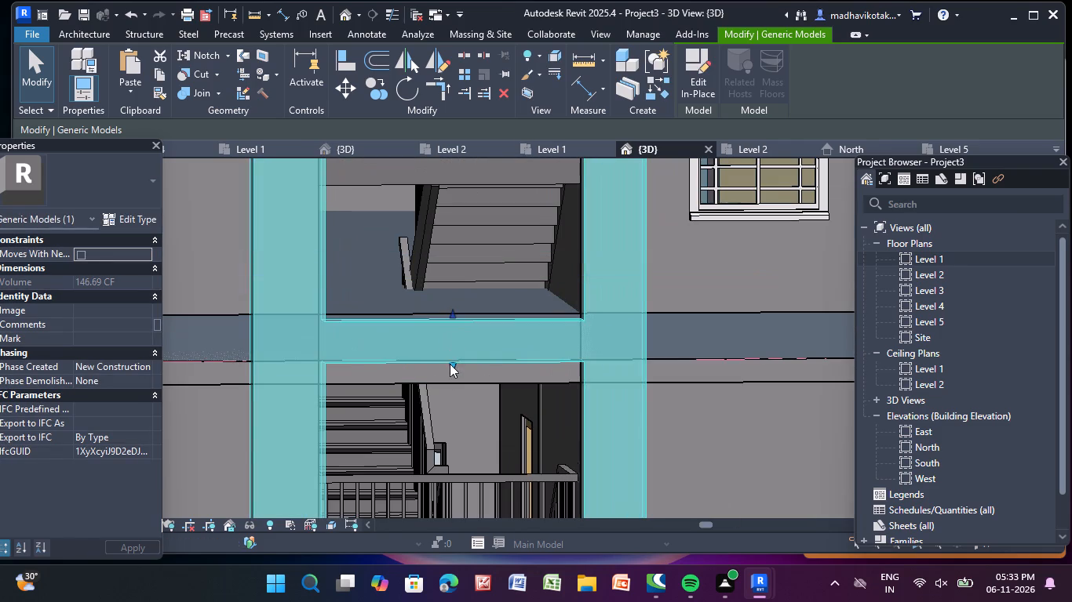
{"action": "left_click_drag", "start_coordinate": [450, 361], "coordinate": [452, 379]}
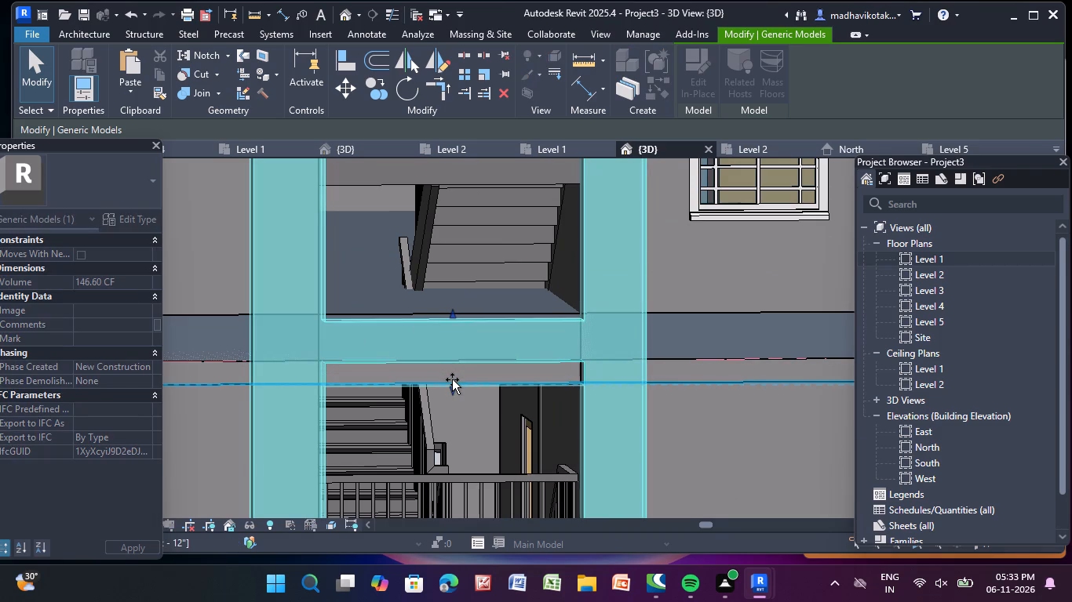
{"action": "left_click_drag", "start_coordinate": [452, 379], "coordinate": [452, 379]}
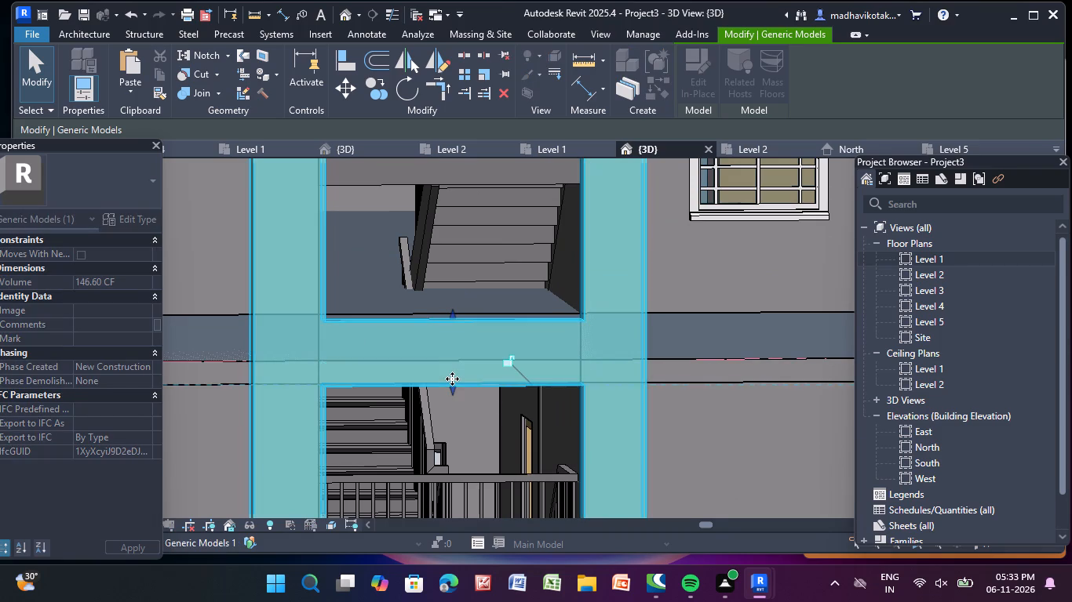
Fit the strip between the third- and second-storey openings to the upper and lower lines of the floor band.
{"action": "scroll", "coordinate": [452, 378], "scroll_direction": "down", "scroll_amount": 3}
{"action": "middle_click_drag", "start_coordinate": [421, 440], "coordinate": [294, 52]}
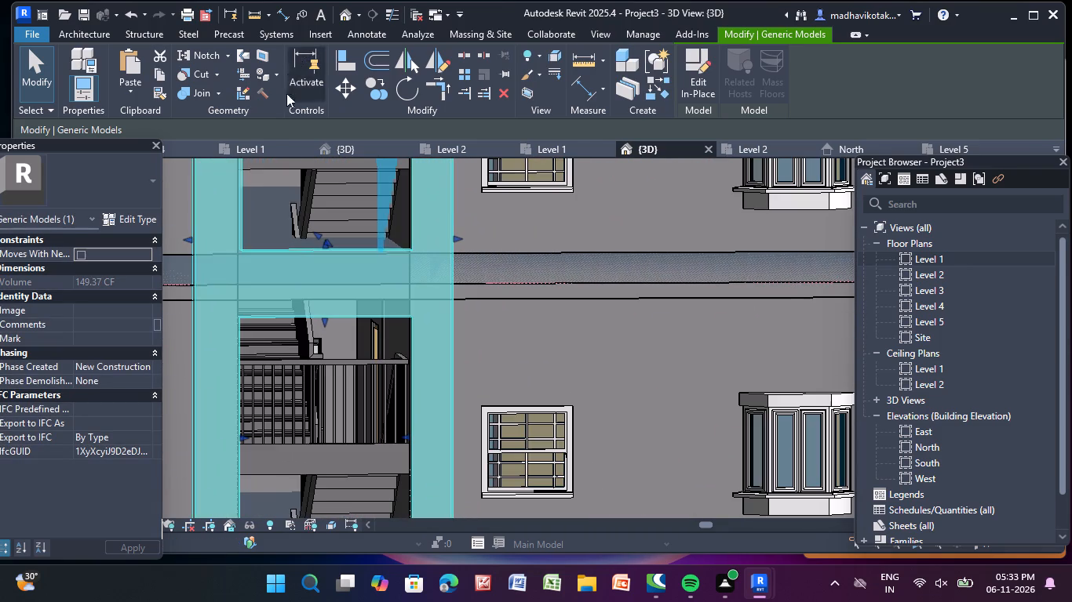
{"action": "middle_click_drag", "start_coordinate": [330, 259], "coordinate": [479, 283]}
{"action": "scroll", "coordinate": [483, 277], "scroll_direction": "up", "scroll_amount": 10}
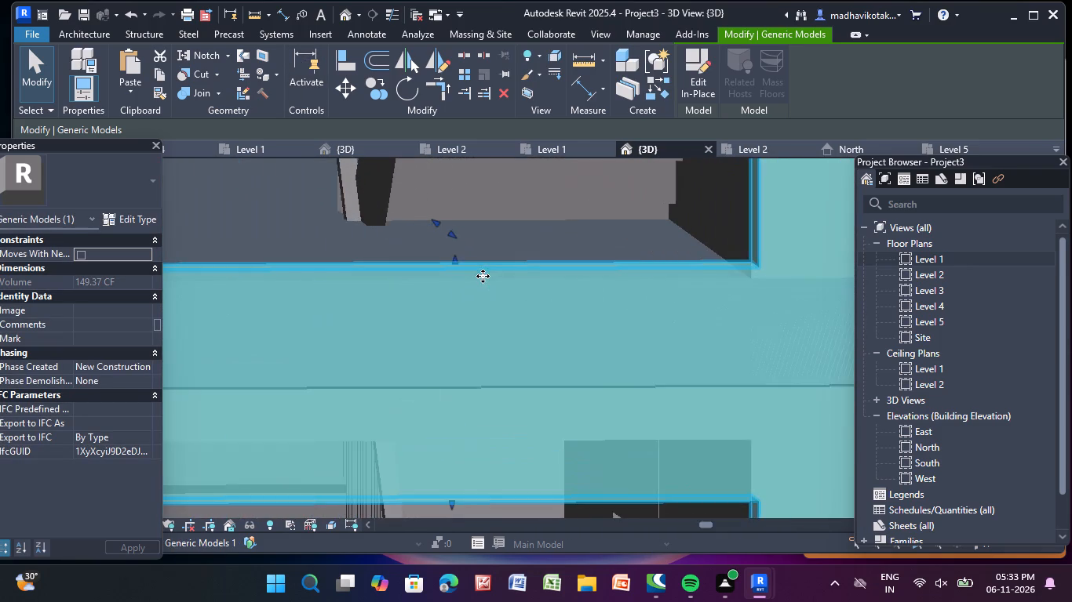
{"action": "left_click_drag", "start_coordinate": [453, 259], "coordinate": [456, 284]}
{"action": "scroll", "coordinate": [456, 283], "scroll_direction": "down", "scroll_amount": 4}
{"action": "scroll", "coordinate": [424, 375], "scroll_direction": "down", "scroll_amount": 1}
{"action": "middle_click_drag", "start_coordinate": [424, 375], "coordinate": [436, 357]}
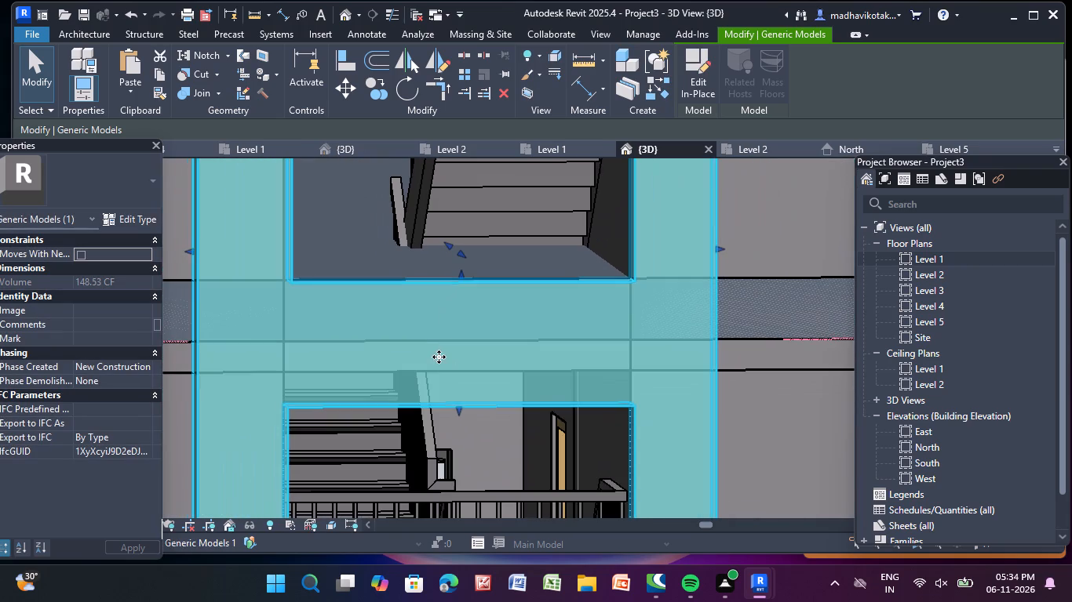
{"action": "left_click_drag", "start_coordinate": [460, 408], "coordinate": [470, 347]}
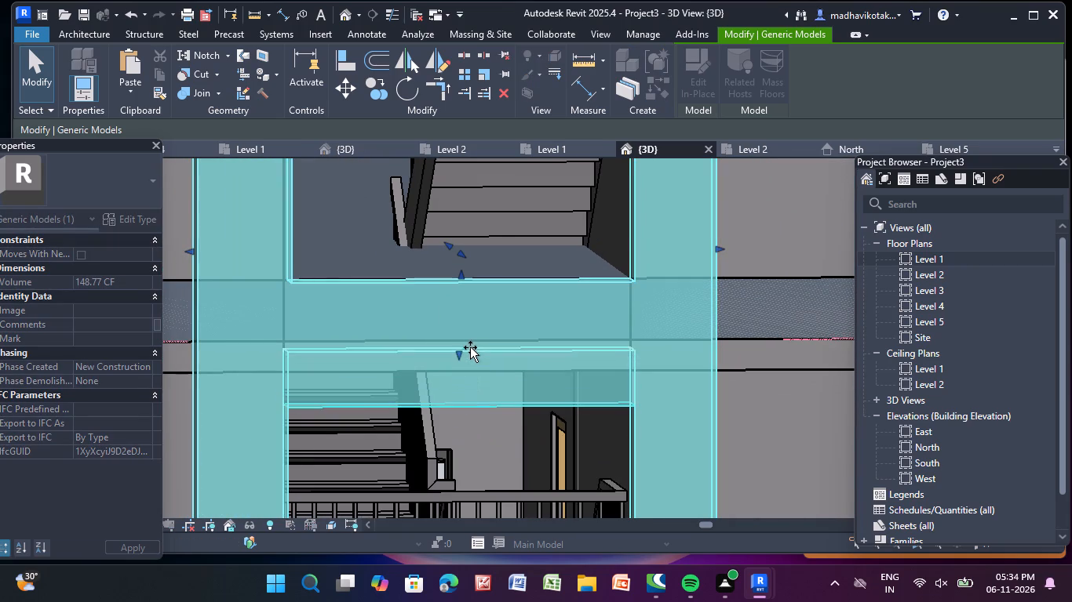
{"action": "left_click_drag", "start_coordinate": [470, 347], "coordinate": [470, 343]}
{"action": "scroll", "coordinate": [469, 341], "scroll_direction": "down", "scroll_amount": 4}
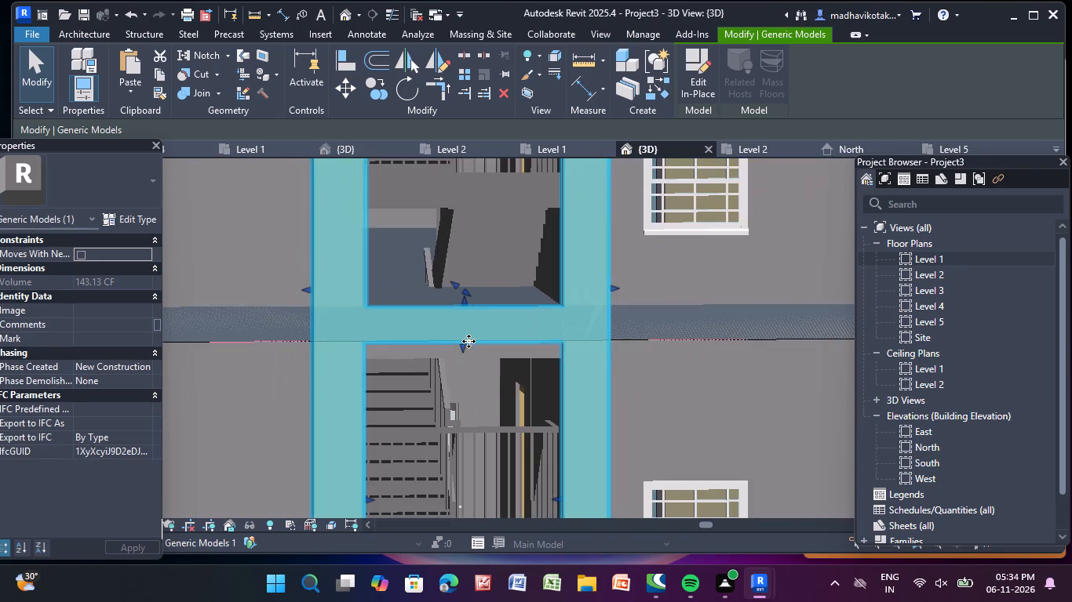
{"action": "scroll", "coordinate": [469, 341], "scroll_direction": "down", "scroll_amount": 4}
Deepen the strip between the third- and second-storey openings, from slightly above the floor band down to the slab's lower edge line.
{"action": "middle_click_drag", "start_coordinate": [467, 340], "coordinate": [421, 204]}
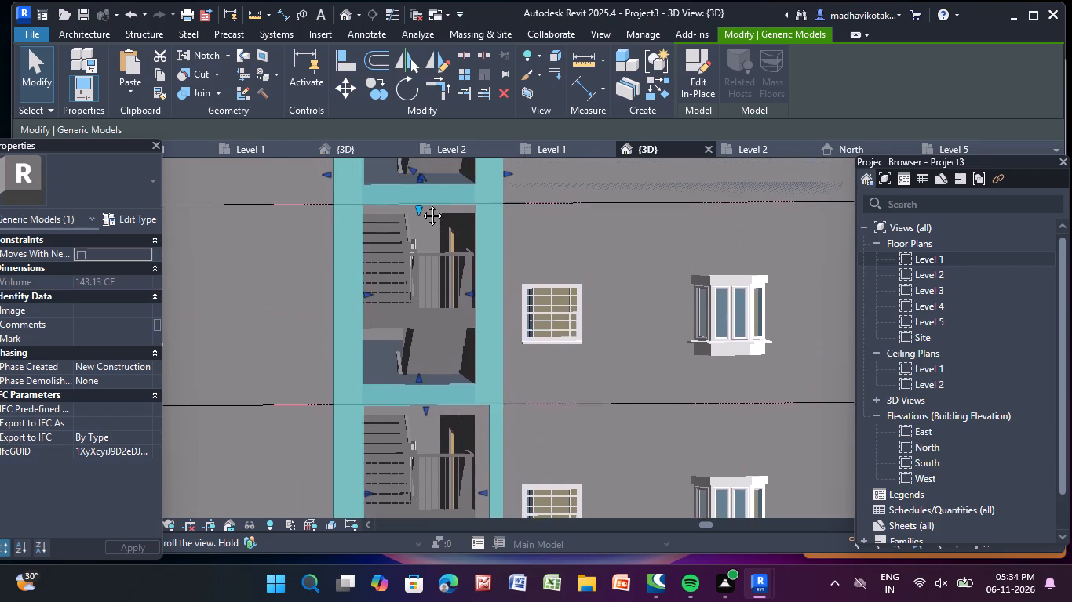
{"action": "middle_click_drag", "start_coordinate": [421, 204], "coordinate": [442, 320]}
{"action": "middle_click_drag", "start_coordinate": [441, 320], "coordinate": [454, 394]}
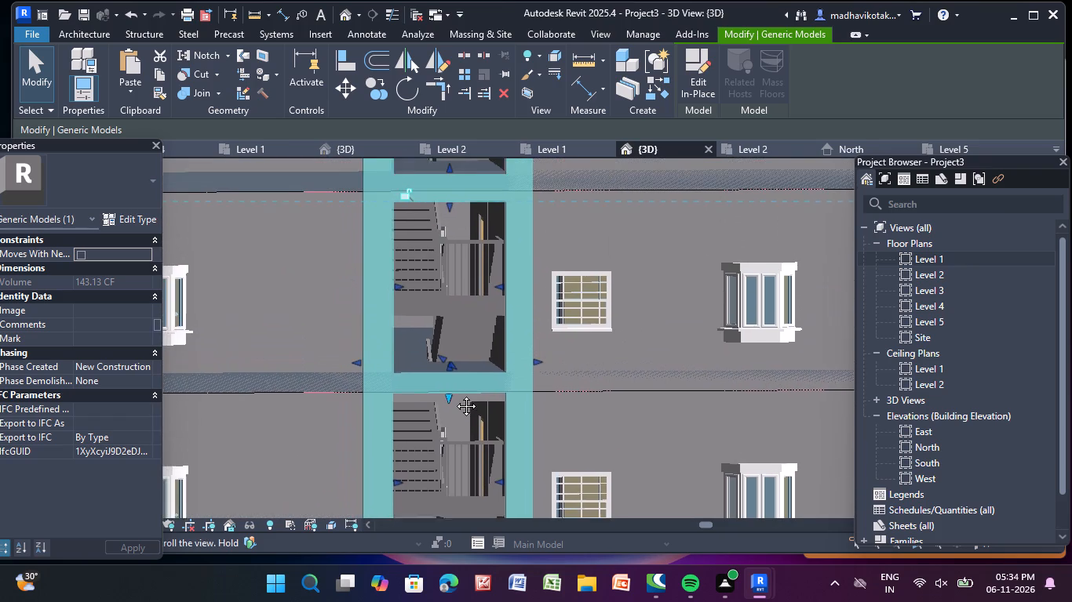
{"action": "middle_click_drag", "start_coordinate": [454, 394], "coordinate": [458, 402]}
{"action": "scroll", "coordinate": [458, 402], "scroll_direction": "up", "scroll_amount": 9}
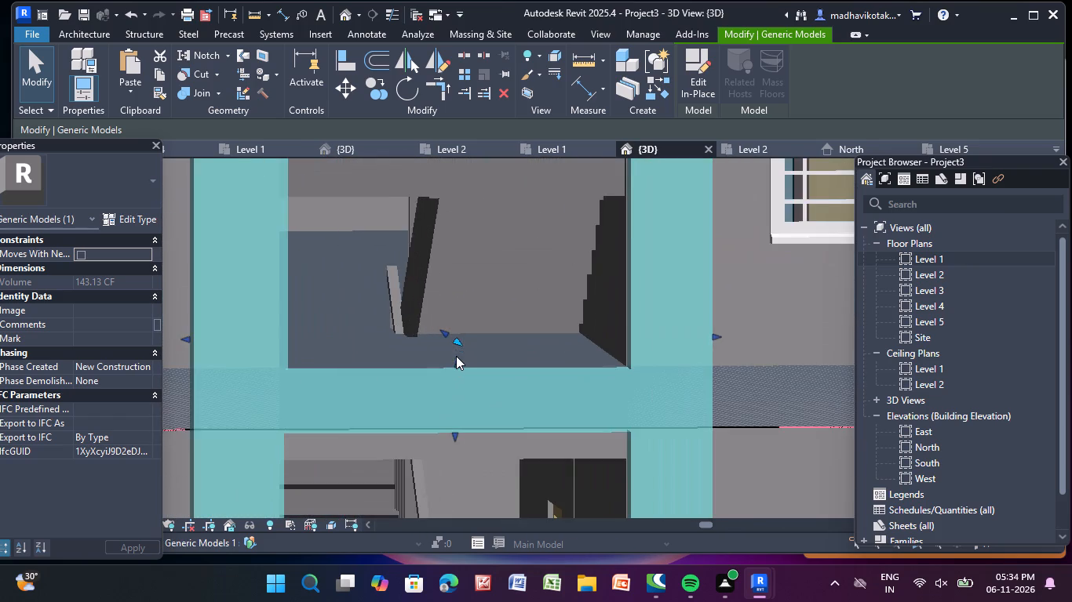
{"action": "left_click_drag", "start_coordinate": [458, 363], "coordinate": [463, 345]}
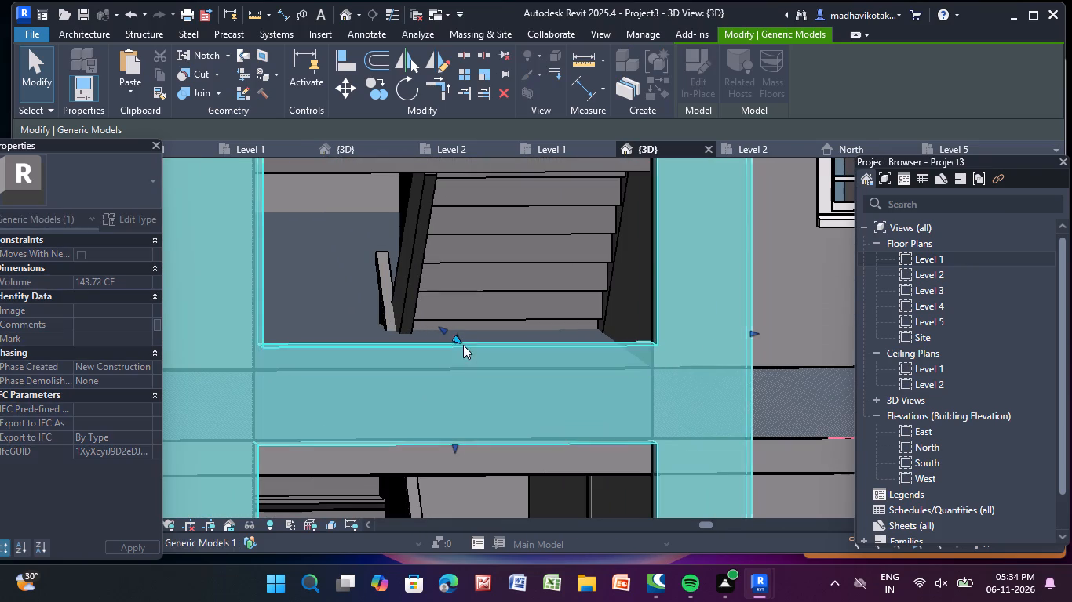
{"action": "left_click_drag", "start_coordinate": [455, 444], "coordinate": [458, 447]}
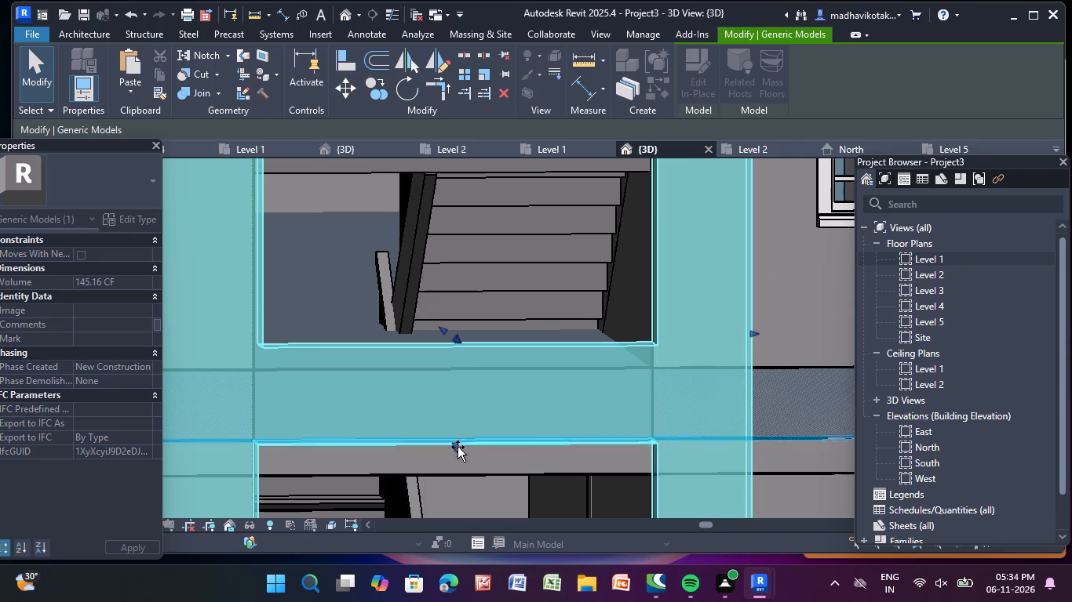
{"action": "left_click_drag", "start_coordinate": [458, 447], "coordinate": [471, 473]}
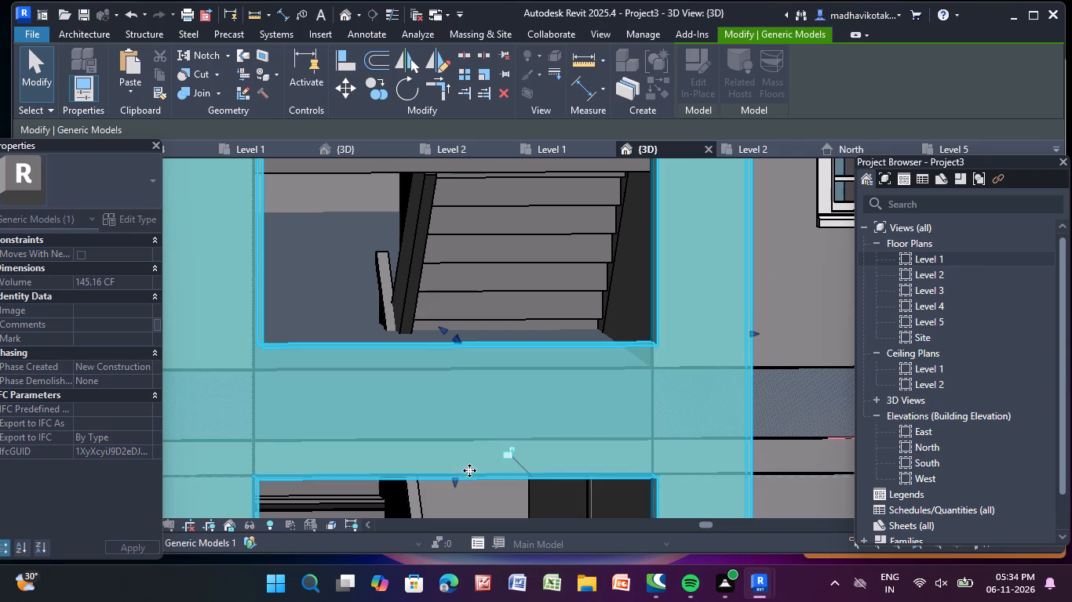
Deepen the strip between the second-storey and ground-floor openings, from slightly above the floor band down to the slab's lower edge line.
{"action": "scroll", "coordinate": [464, 462], "scroll_direction": "down", "scroll_amount": 4}
{"action": "middle_click_drag", "start_coordinate": [464, 462], "coordinate": [475, 146]}
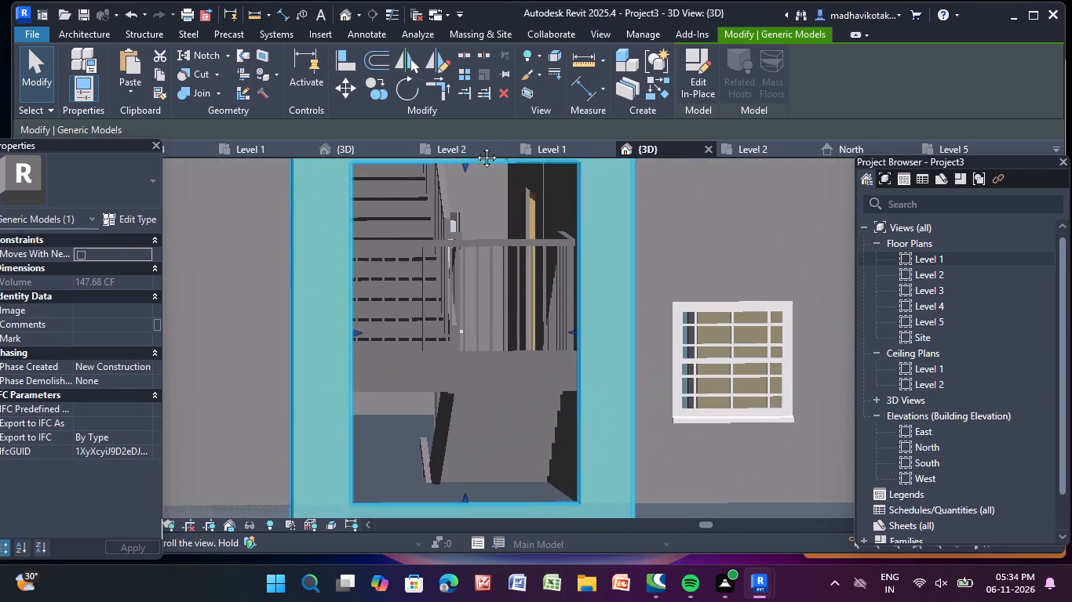
{"action": "middle_click_drag", "start_coordinate": [475, 146], "coordinate": [490, 95]}
{"action": "scroll", "coordinate": [483, 125], "scroll_direction": "down", "scroll_amount": 1}
{"action": "scroll", "coordinate": [487, 326], "scroll_direction": "up", "scroll_amount": 3}
{"action": "scroll", "coordinate": [487, 323], "scroll_direction": "down", "scroll_amount": 5}
{"action": "middle_click_drag", "start_coordinate": [482, 357], "coordinate": [432, 262]}
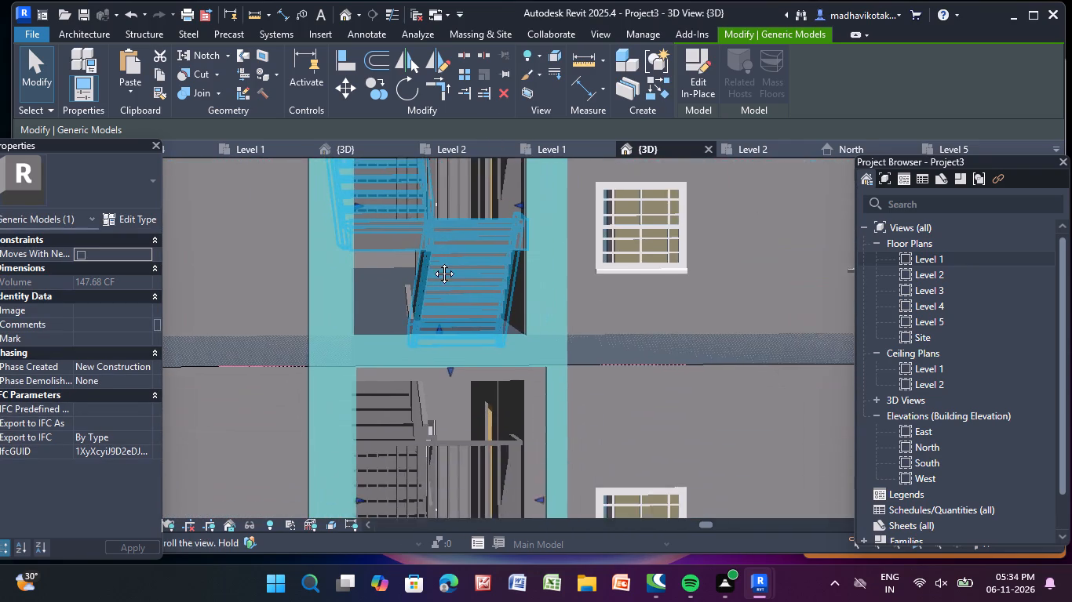
{"action": "middle_click_drag", "start_coordinate": [432, 262], "coordinate": [432, 261]}
{"action": "scroll", "coordinate": [432, 261], "scroll_direction": "up", "scroll_amount": 4}
{"action": "scroll", "coordinate": [474, 407], "scroll_direction": "up", "scroll_amount": 4}
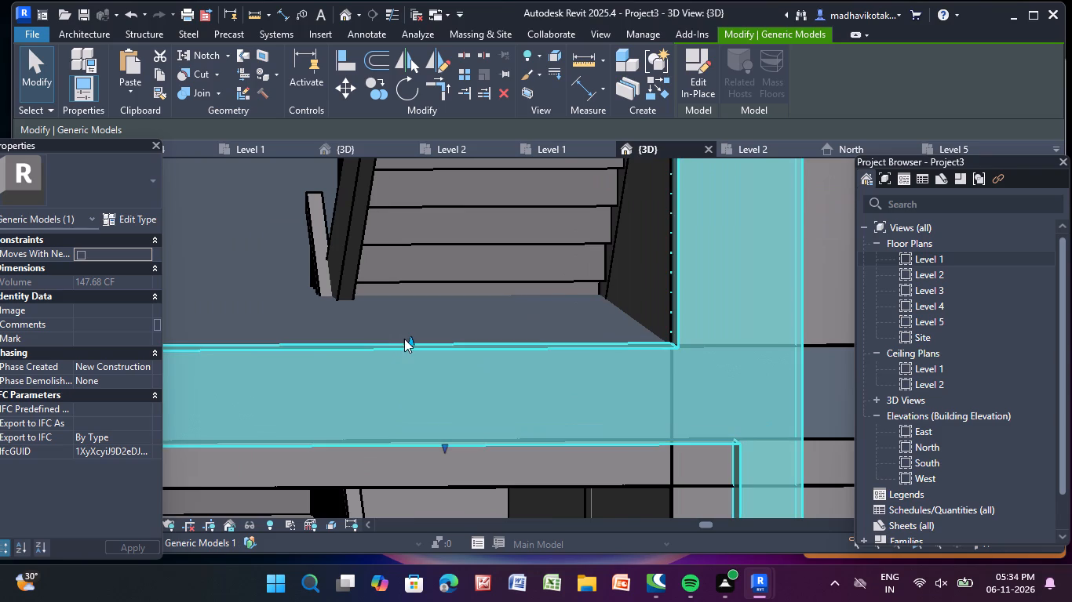
{"action": "left_click_drag", "start_coordinate": [412, 340], "coordinate": [413, 321]}
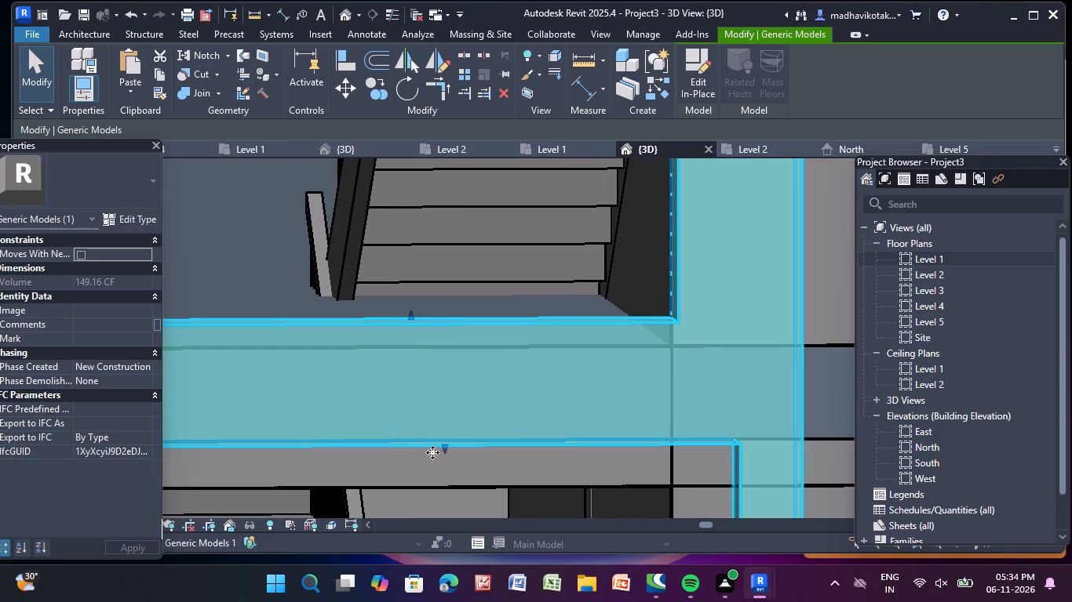
{"action": "middle_click_drag", "start_coordinate": [432, 447], "coordinate": [425, 265]}
{"action": "left_click_drag", "start_coordinate": [436, 267], "coordinate": [437, 285]}
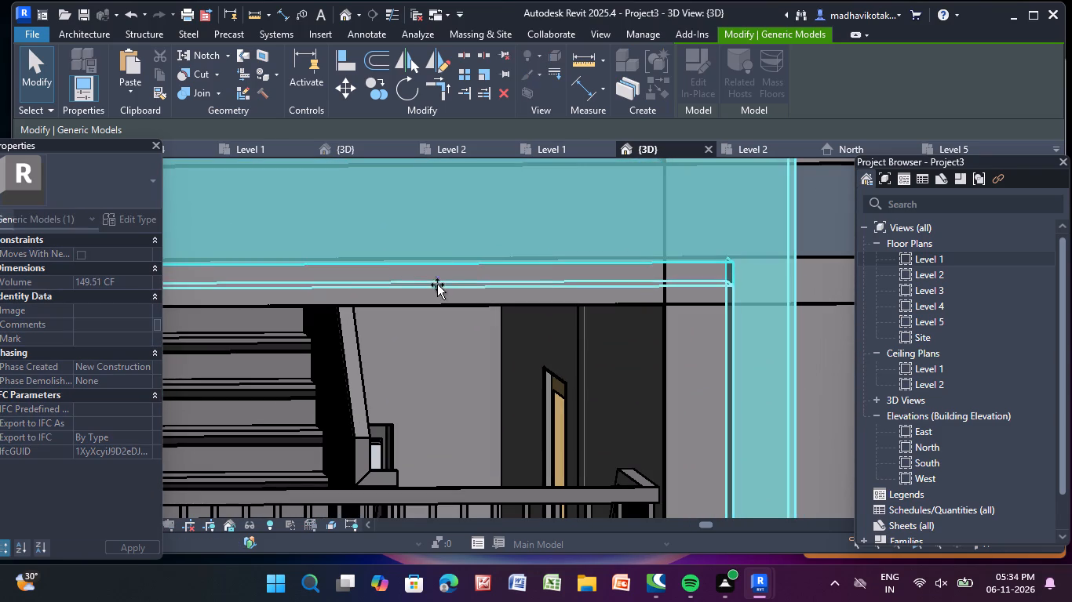
{"action": "left_click_drag", "start_coordinate": [437, 285], "coordinate": [437, 300]}
Extend the bottom edge of the facade block down to the lower edge of the building's base.
{"action": "scroll", "coordinate": [439, 307], "scroll_direction": "down", "scroll_amount": 5}
{"action": "middle_click_drag", "start_coordinate": [445, 317], "coordinate": [504, 0]}
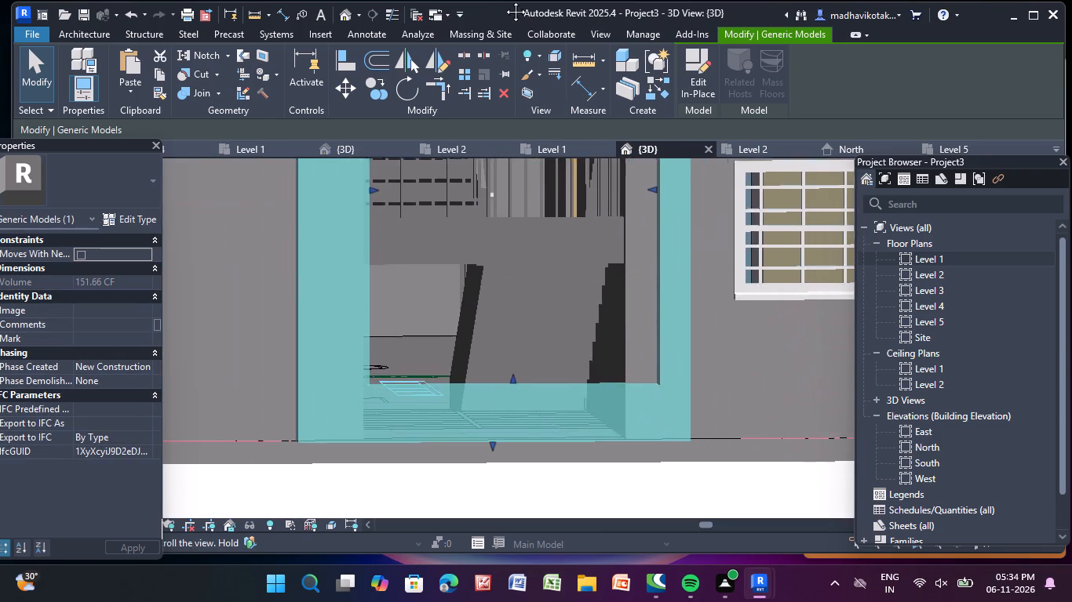
{"action": "middle_click_drag", "start_coordinate": [504, 0], "coordinate": [471, 0]}
{"action": "scroll", "coordinate": [450, 372], "scroll_direction": "down", "scroll_amount": 4}
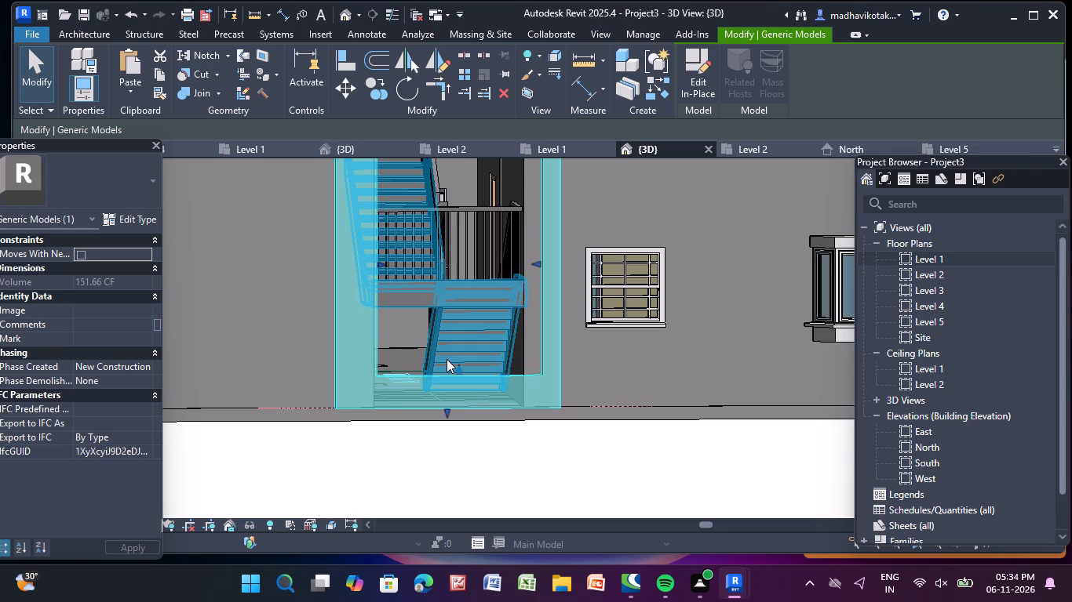
{"action": "middle_click_drag", "start_coordinate": [480, 401], "coordinate": [495, 468]}
{"action": "scroll", "coordinate": [484, 443], "scroll_direction": "up", "scroll_amount": 1}
{"action": "middle_click_drag", "start_coordinate": [482, 438], "coordinate": [460, 335]}
{"action": "scroll", "coordinate": [448, 368], "scroll_direction": "up", "scroll_amount": 2}
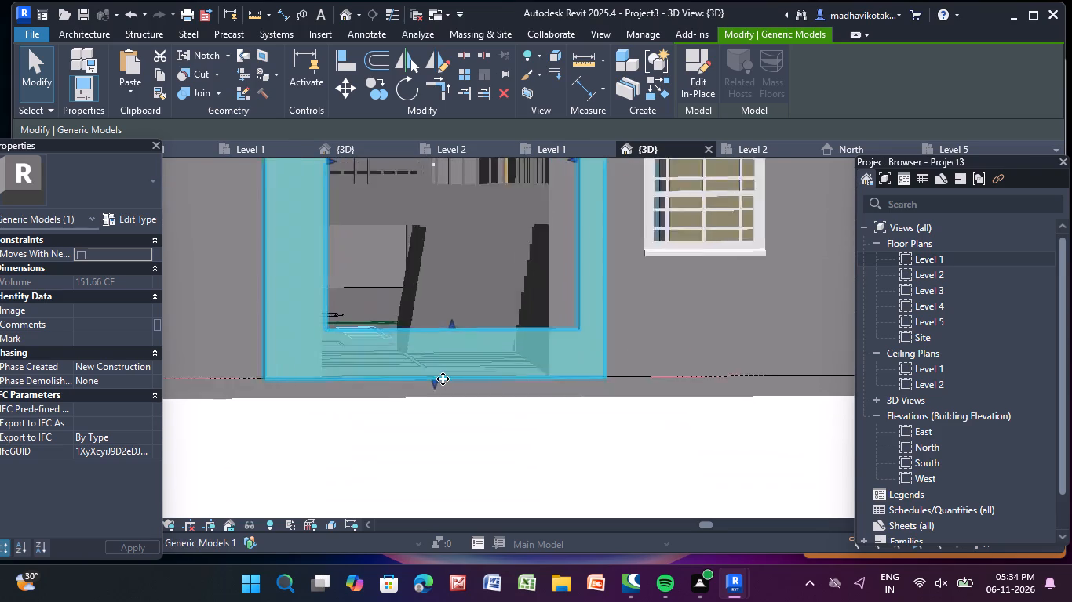
{"action": "scroll", "coordinate": [443, 379], "scroll_direction": "up", "scroll_amount": 8}
{"action": "left_click_drag", "start_coordinate": [415, 381], "coordinate": [419, 422]}
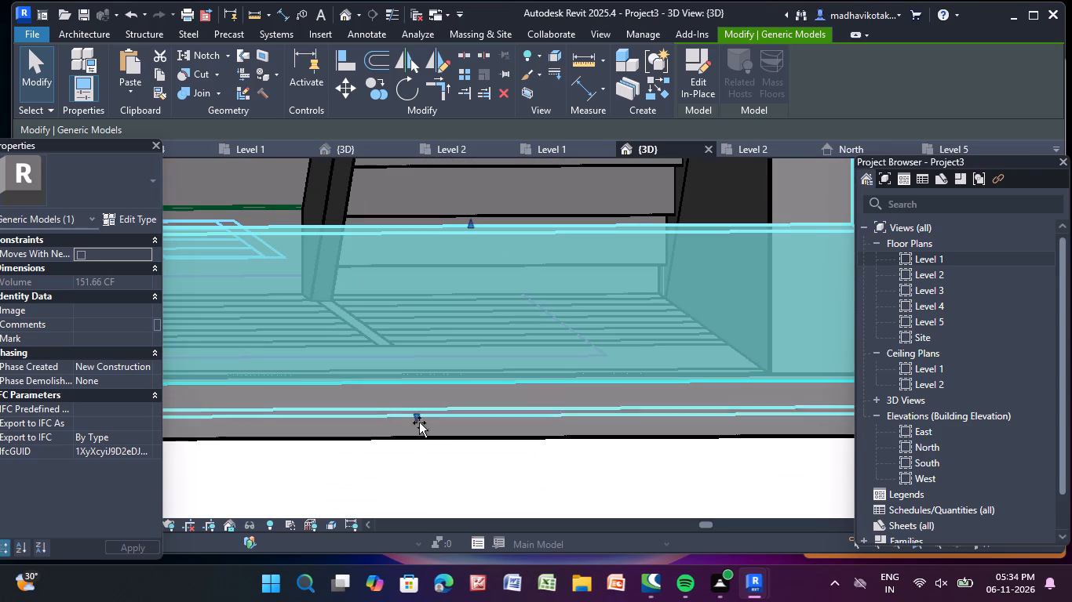
{"action": "left_click_drag", "start_coordinate": [419, 422], "coordinate": [420, 428]}
Lower the bottom edge of the facade block's ground-floor opening to the floor line at the foot of the stair.
{"action": "scroll", "coordinate": [507, 473], "scroll_direction": "down", "scroll_amount": 11}
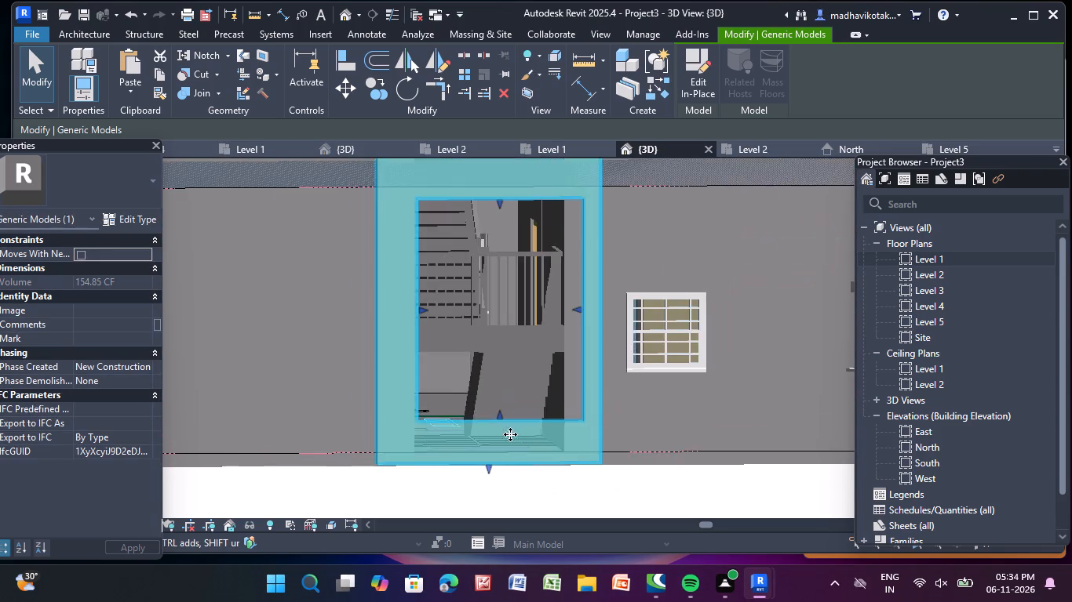
{"action": "scroll", "coordinate": [516, 422], "scroll_direction": "down", "scroll_amount": 5}
{"action": "scroll", "coordinate": [503, 411], "scroll_direction": "up", "scroll_amount": 5}
{"action": "left_click_drag", "start_coordinate": [510, 421], "coordinate": [511, 444]}
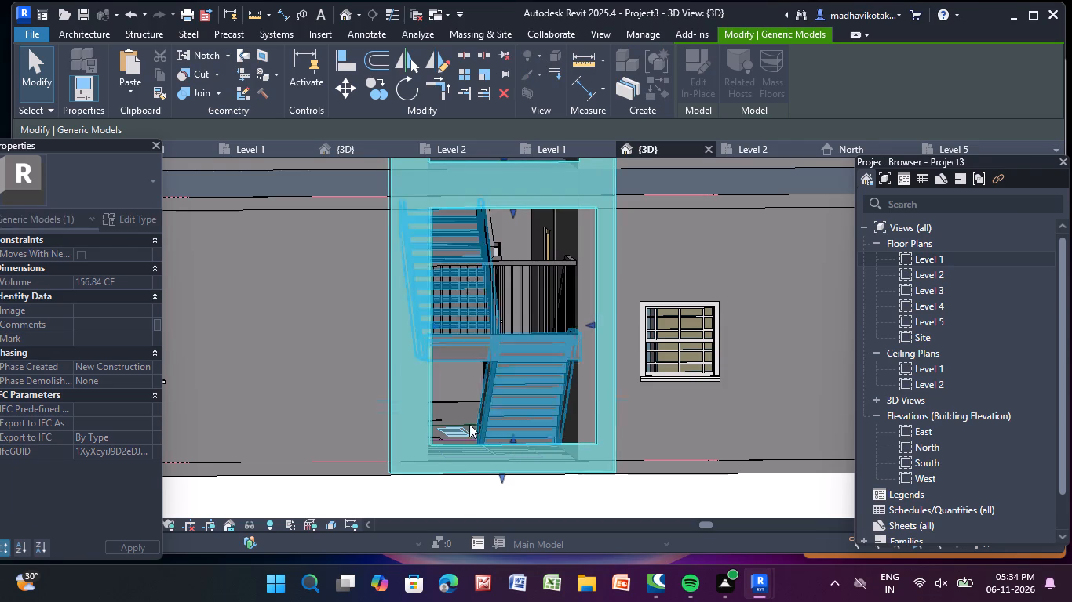
{"action": "scroll", "coordinate": [490, 425], "scroll_direction": "down", "scroll_amount": 4}
{"action": "middle_click_drag", "start_coordinate": [490, 426], "coordinate": [465, 549]}
{"action": "middle_click_drag", "start_coordinate": [511, 363], "coordinate": [498, 419]}
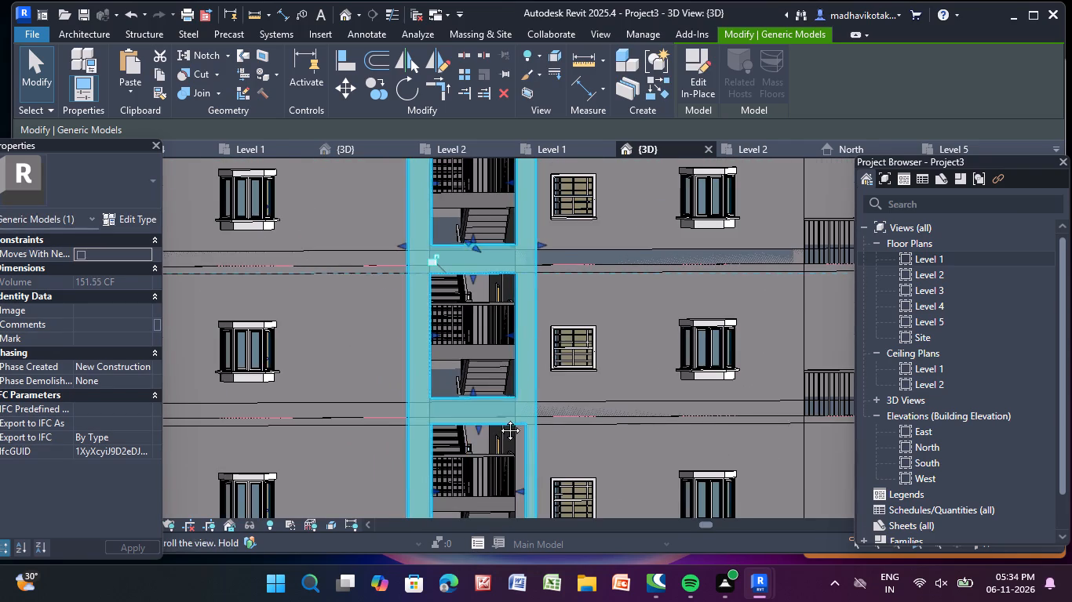
{"action": "middle_click_drag", "start_coordinate": [498, 419], "coordinate": [493, 513]}
{"action": "scroll", "coordinate": [457, 351], "scroll_direction": "up", "scroll_amount": 4}
{"action": "scroll", "coordinate": [464, 339], "scroll_direction": "down", "scroll_amount": 7}
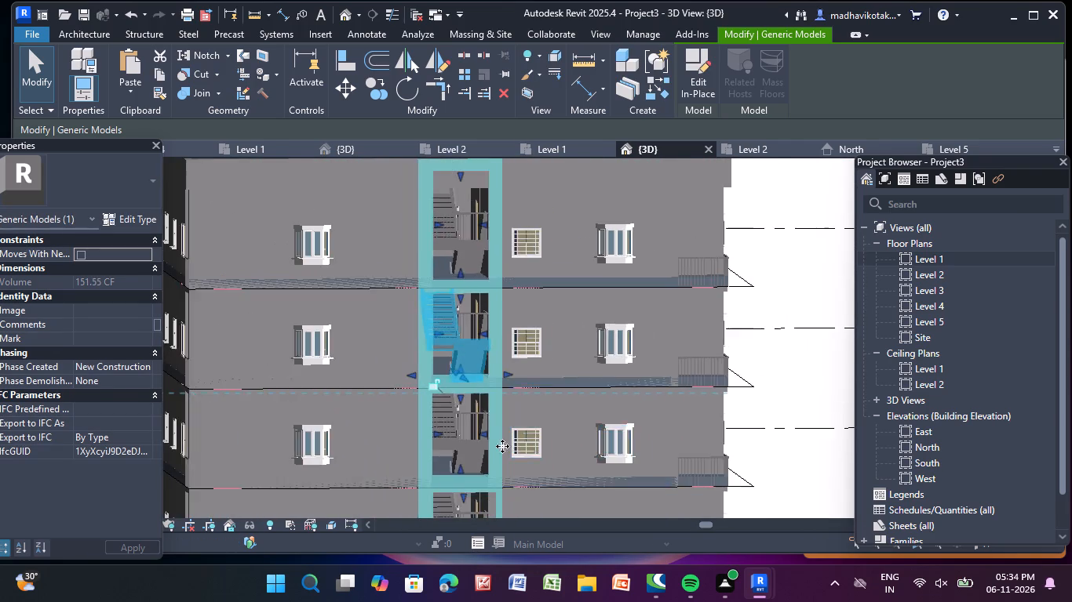
{"action": "middle_click_drag", "start_coordinate": [505, 504], "coordinate": [494, 281]}
{"action": "scroll", "coordinate": [489, 354], "scroll_direction": "up", "scroll_amount": 9}
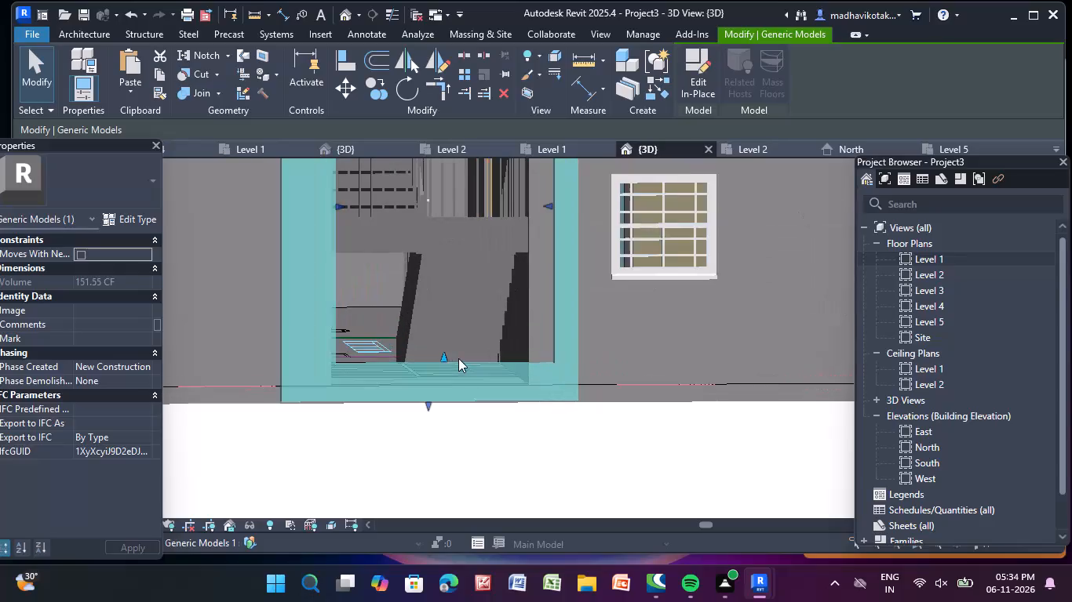
{"action": "scroll", "coordinate": [447, 363], "scroll_direction": "up", "scroll_amount": 3}
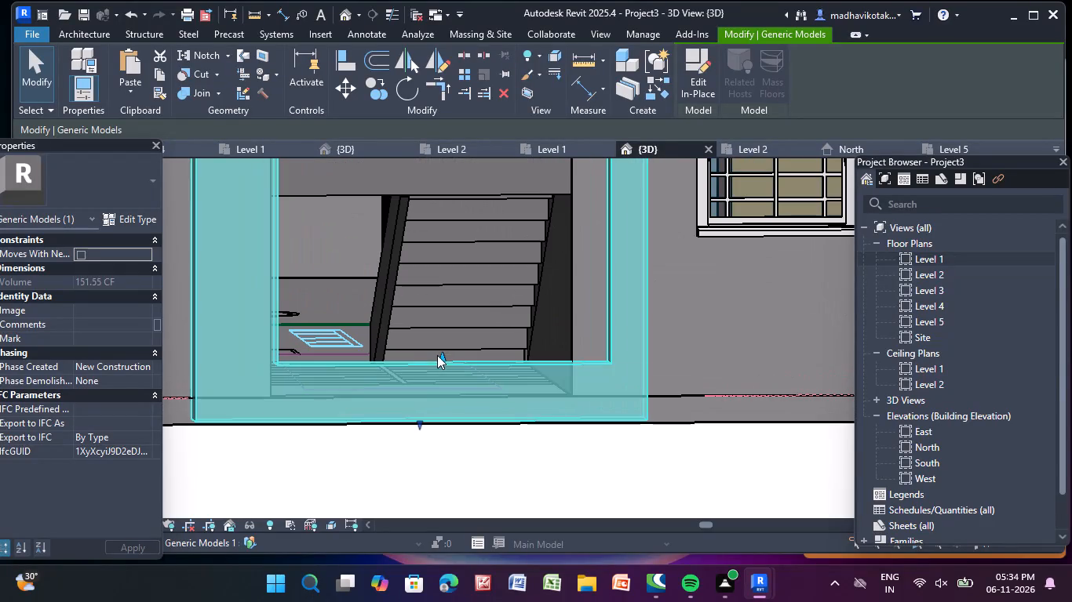
{"action": "left_click_drag", "start_coordinate": [440, 355], "coordinate": [443, 393]}
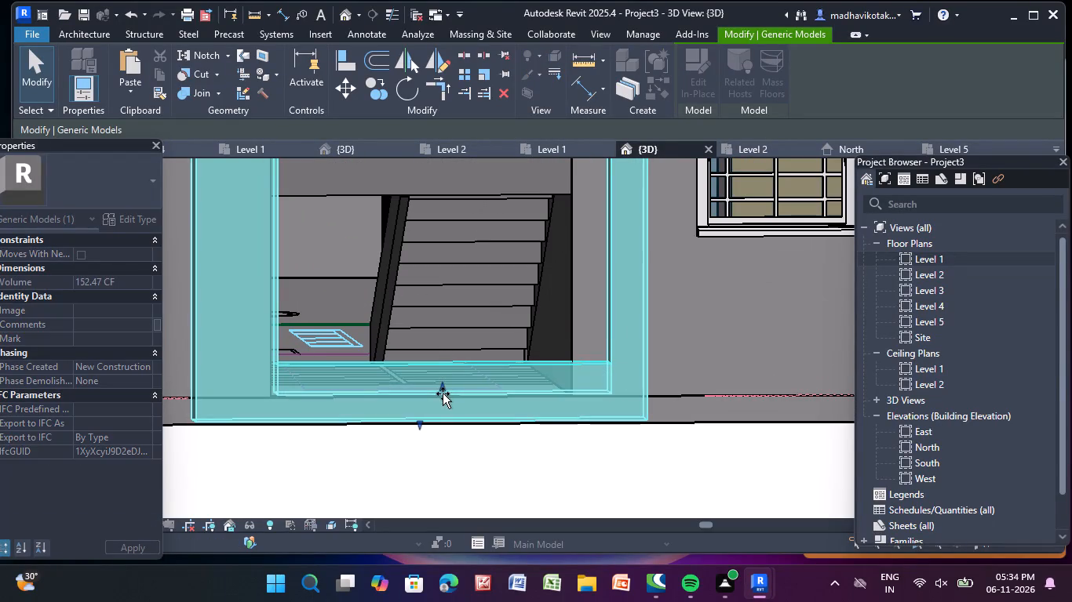
{"action": "left_click_drag", "start_coordinate": [443, 393], "coordinate": [443, 397]}
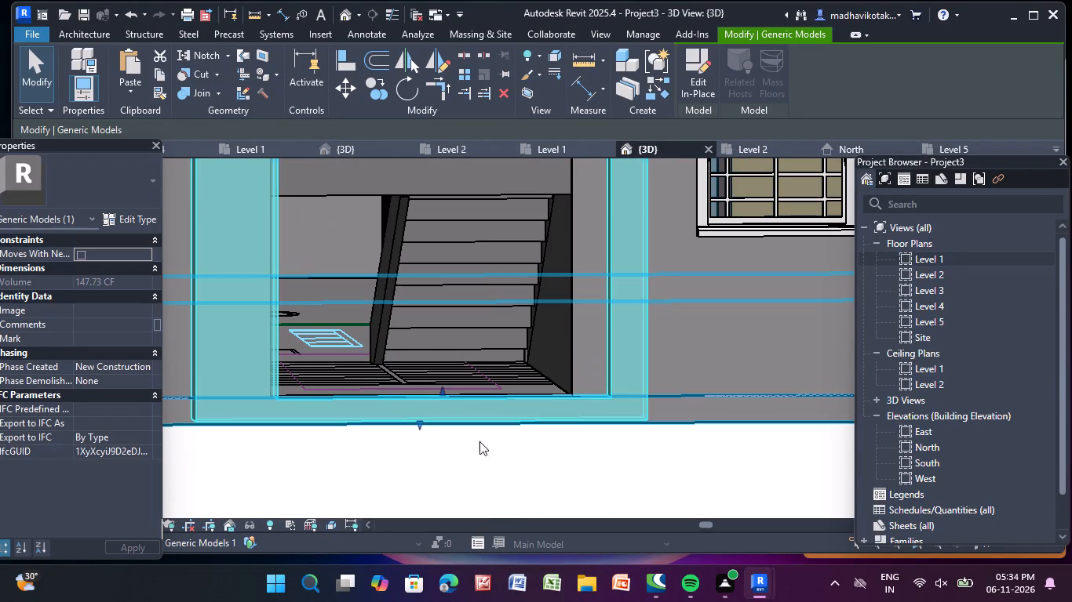
{"action": "left_click", "coordinate": [488, 502]}
Examine the stair facade block and its openings from the ground floor up to the parapet.
{"action": "scroll", "coordinate": [409, 354], "scroll_direction": "down", "scroll_amount": 8}
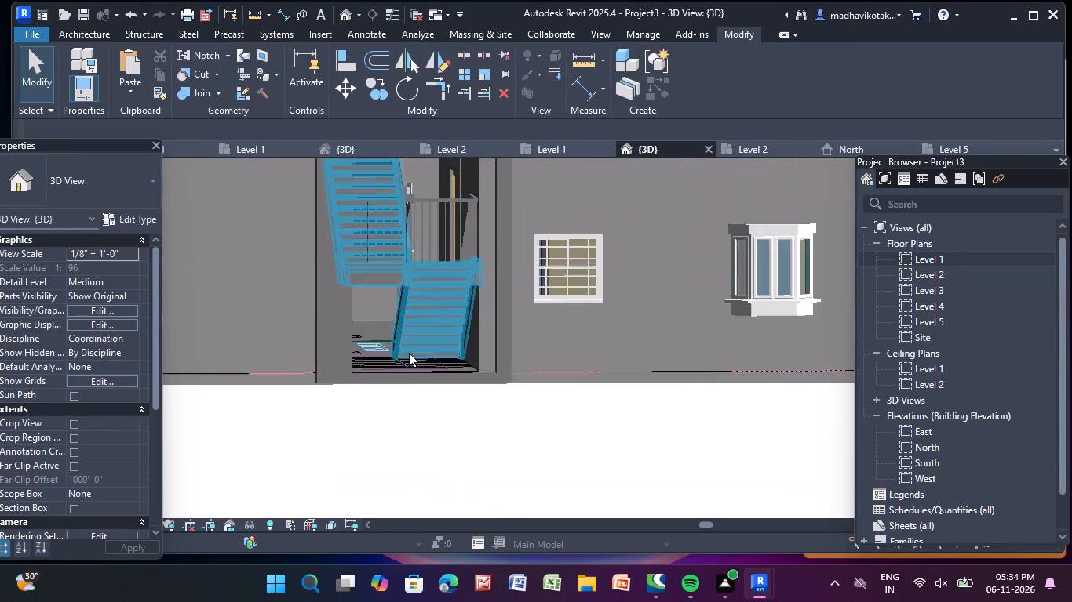
{"action": "scroll", "coordinate": [409, 353], "scroll_direction": "down", "scroll_amount": 2}
{"action": "middle_click_drag", "start_coordinate": [406, 356], "coordinate": [394, 506]}
{"action": "scroll", "coordinate": [342, 281], "scroll_direction": "down", "scroll_amount": 1}
{"action": "middle_click_drag", "start_coordinate": [345, 290], "coordinate": [368, 412]}
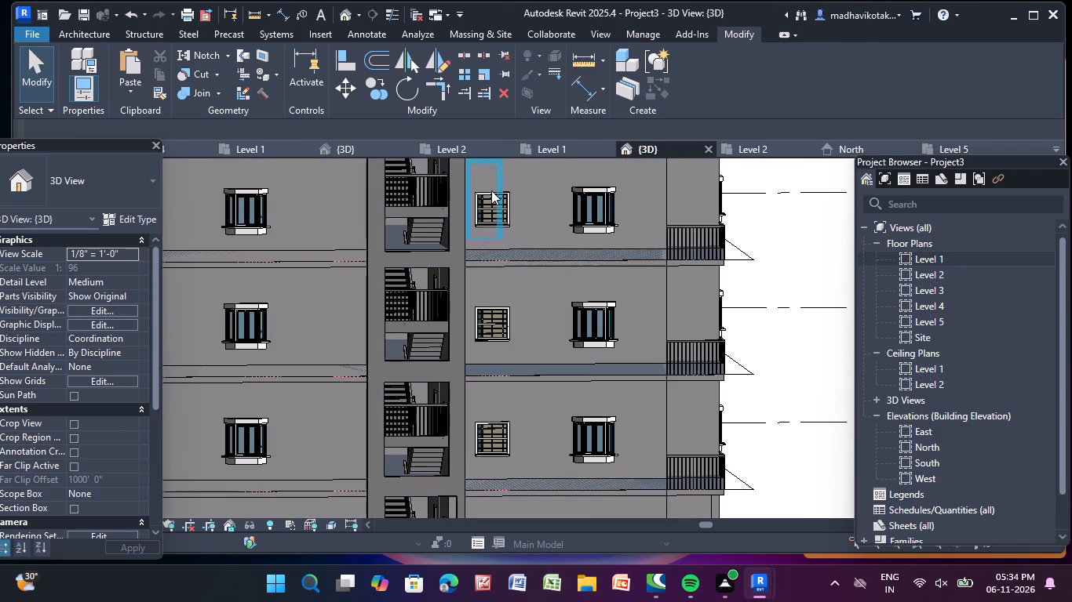
{"action": "middle_click_drag", "start_coordinate": [374, 241], "coordinate": [408, 343]}
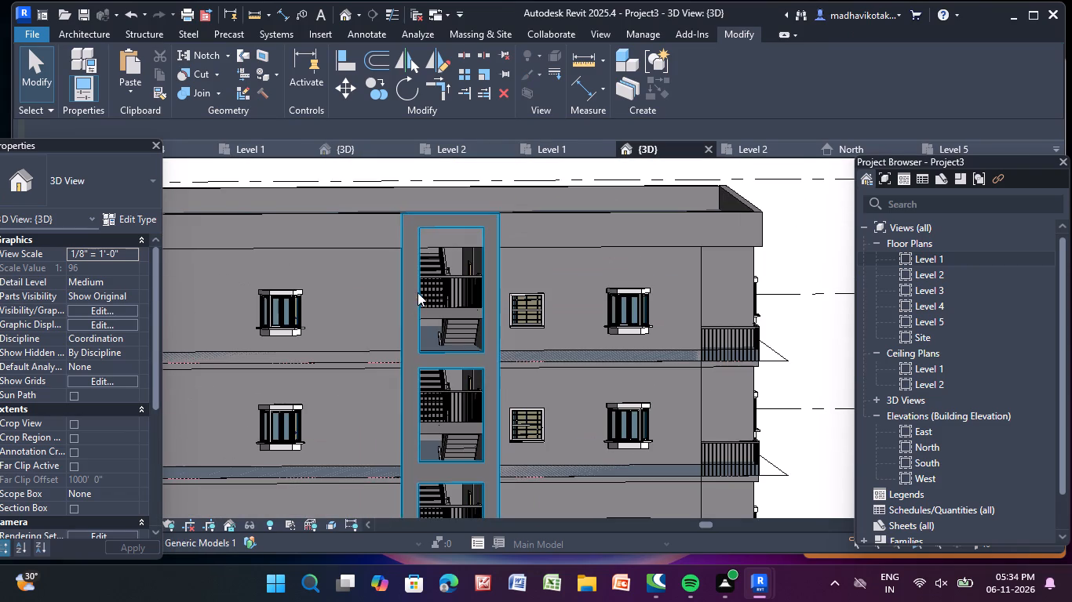
{"action": "scroll", "coordinate": [418, 364], "scroll_direction": "up", "scroll_amount": 3}
{"action": "middle_click_drag", "start_coordinate": [441, 361], "coordinate": [363, 513]}
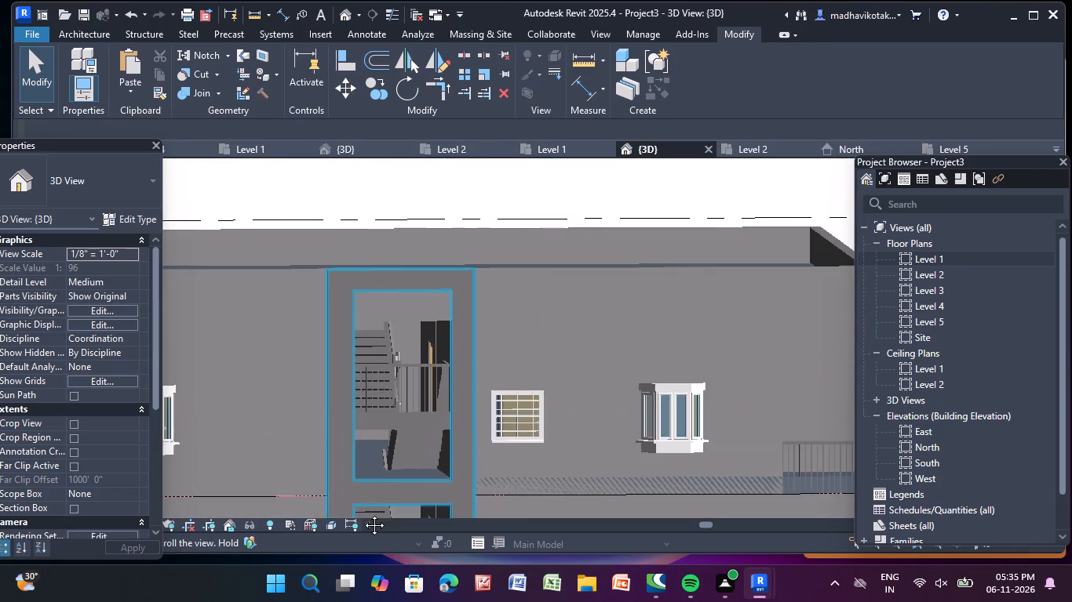
{"action": "middle_click_drag", "start_coordinate": [363, 513], "coordinate": [423, 401]}
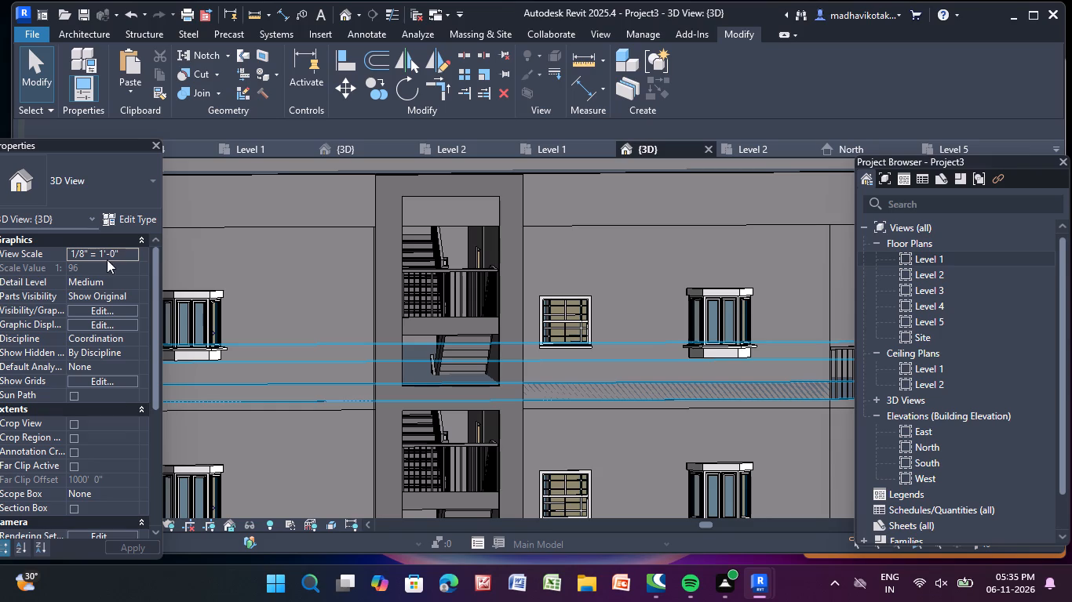
{"action": "scroll", "coordinate": [377, 294], "scroll_direction": "down", "scroll_amount": 5}
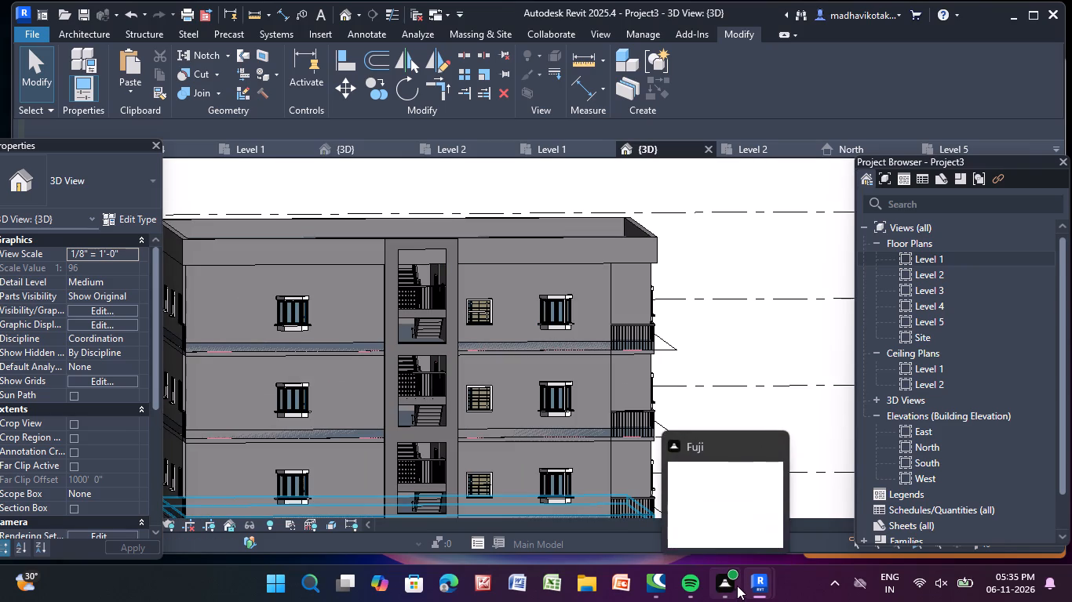
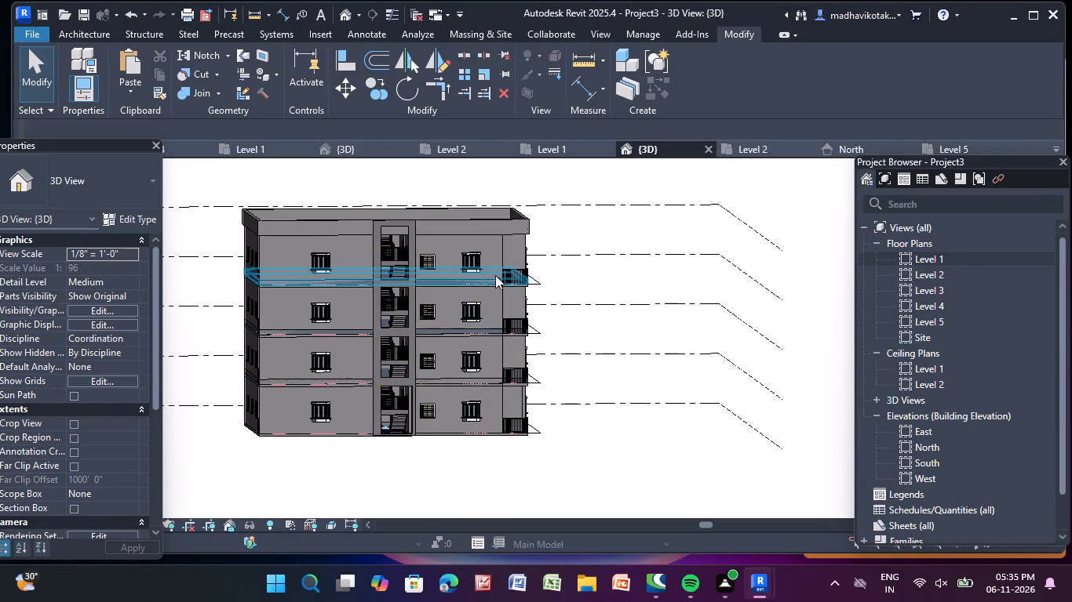
Examine the four-storey building's exterior from all sides, including the stair facade, the balconies, the windows and doors, and the parapet.
{"action": "middle_click_drag", "start_coordinate": [550, 296], "coordinate": [494, 335], "text": "shift"}
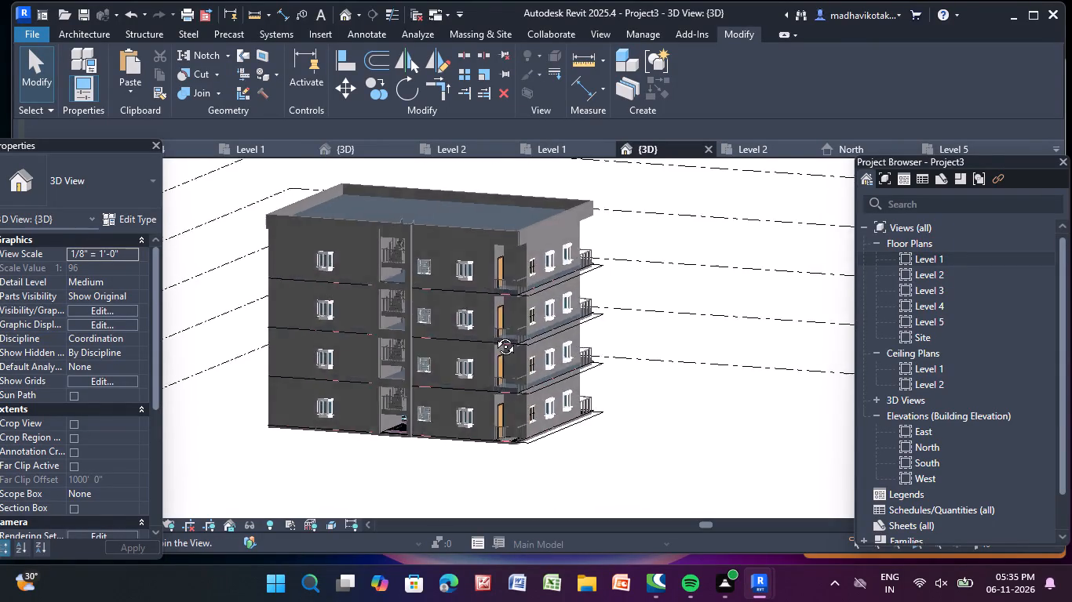
{"action": "middle_click_drag", "start_coordinate": [494, 335], "coordinate": [471, 340], "text": "shift"}
{"action": "middle_click_drag", "start_coordinate": [687, 392], "coordinate": [604, 418], "text": "shift"}
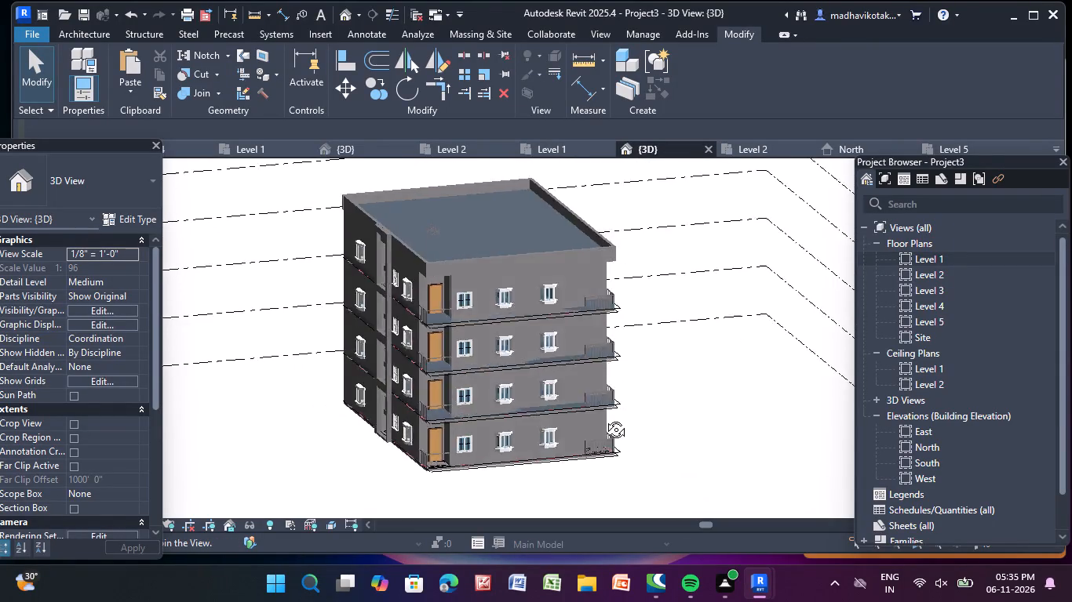
{"action": "middle_click_drag", "start_coordinate": [604, 418], "coordinate": [397, 391], "text": "shift"}
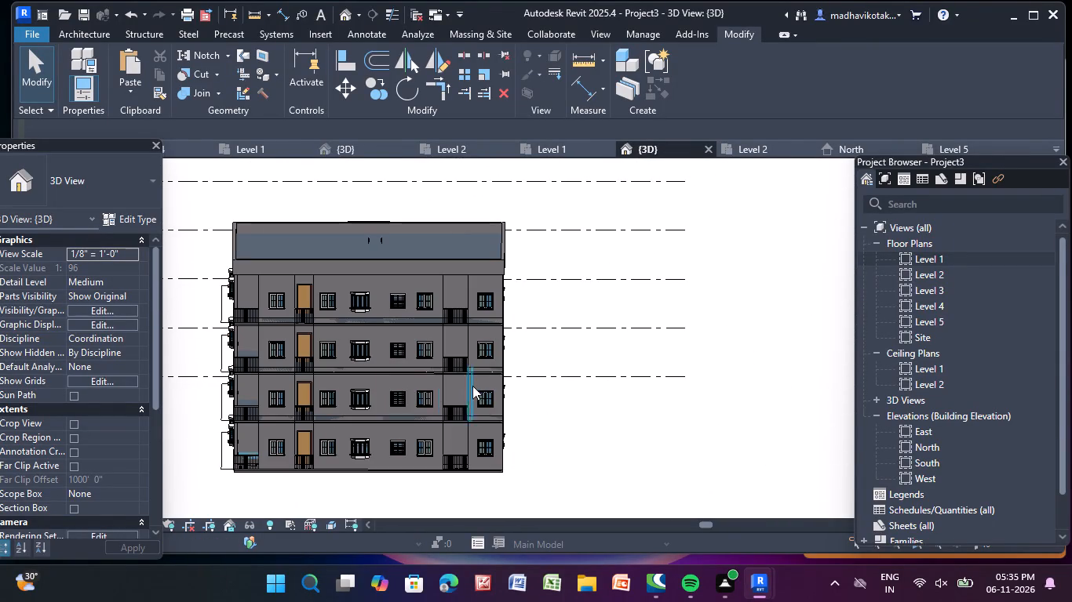
{"action": "middle_click_drag", "start_coordinate": [547, 386], "coordinate": [573, 429]}
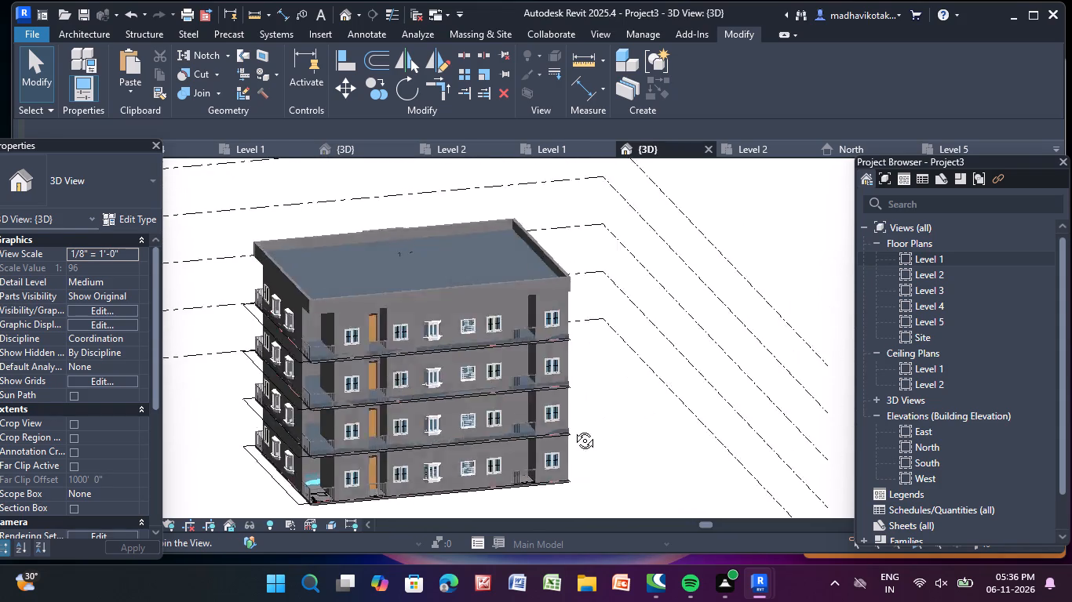
{"action": "middle_click_drag", "start_coordinate": [573, 429], "coordinate": [540, 430]}
{"action": "scroll", "coordinate": [541, 428], "scroll_direction": "down", "scroll_amount": 2}
{"action": "middle_click_drag", "start_coordinate": [562, 415], "coordinate": [648, 367]}
{"action": "middle_click_drag", "start_coordinate": [630, 399], "coordinate": [663, 364], "text": "shift"}
{"action": "scroll", "coordinate": [577, 375], "scroll_direction": "up", "scroll_amount": 3}
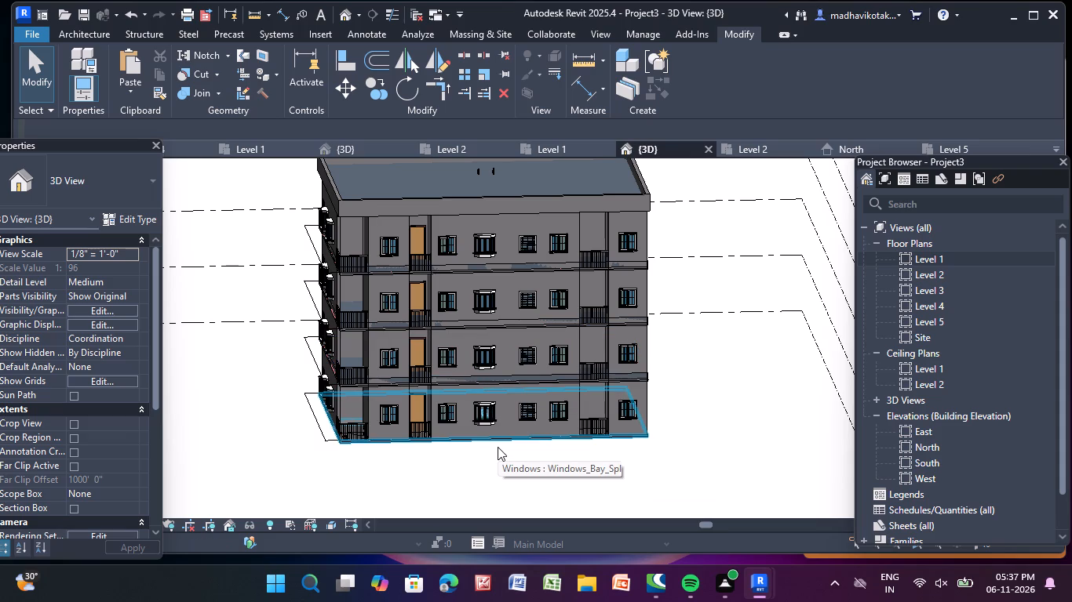
{"action": "middle_click_drag", "start_coordinate": [603, 495], "coordinate": [525, 506]}
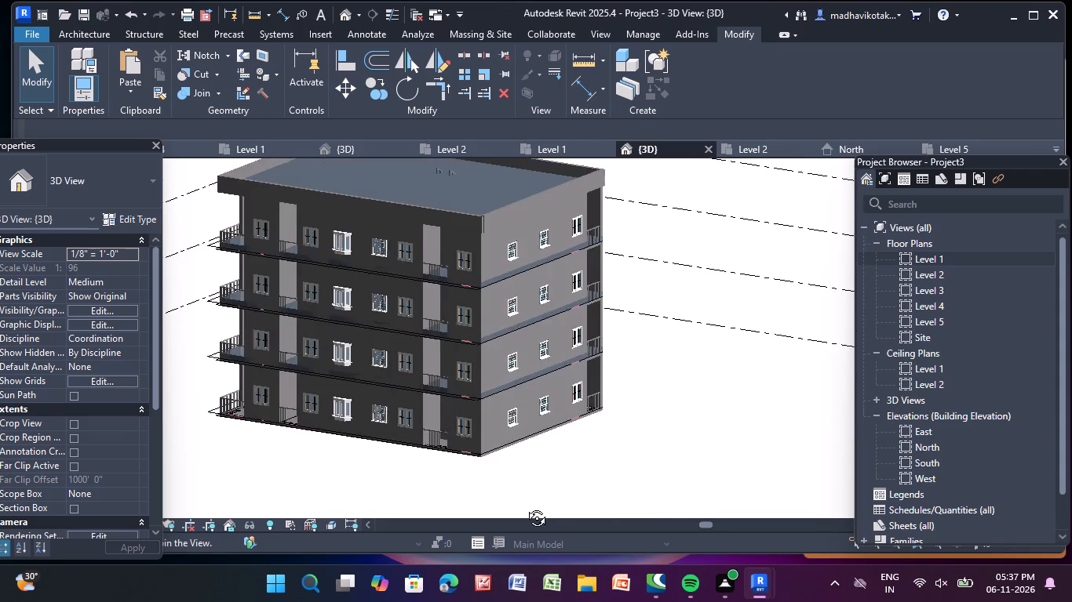
{"action": "middle_click_drag", "start_coordinate": [525, 506], "coordinate": [596, 474]}
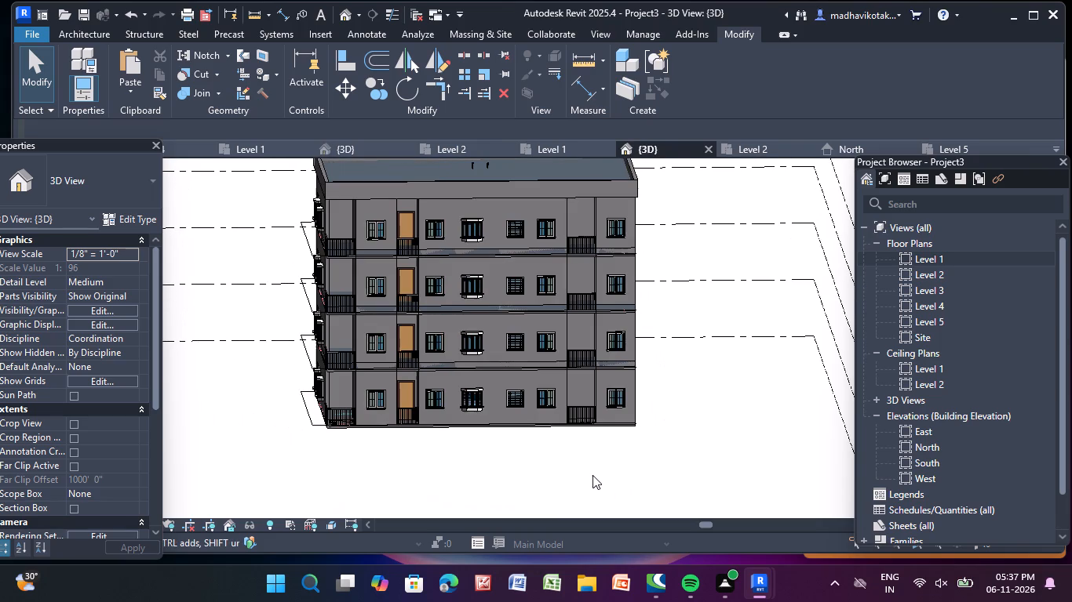
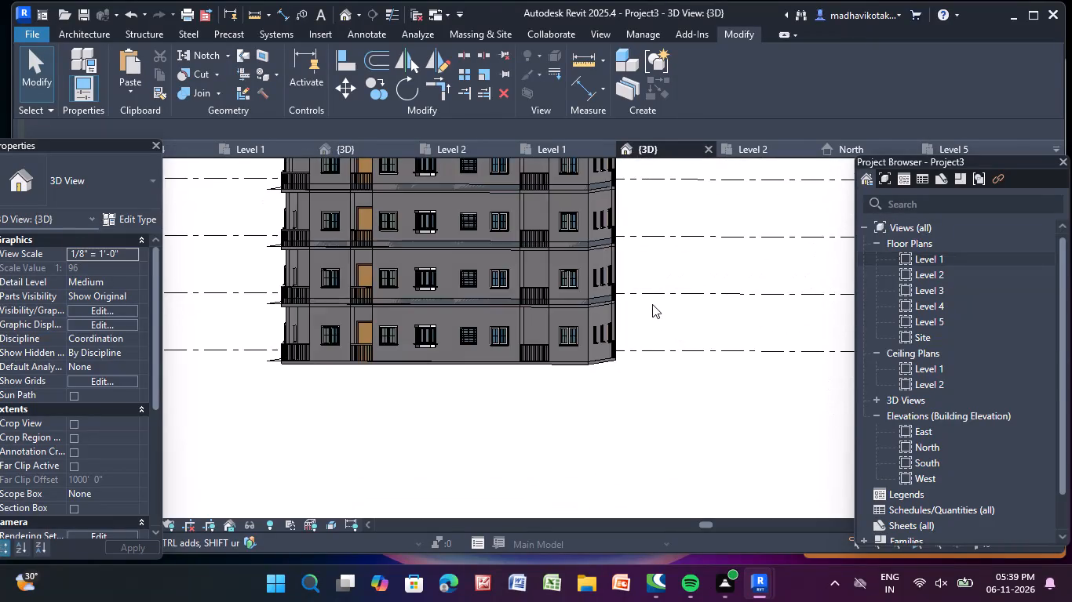
Examine the four-storey building's facades, windows, doors and balcony railings from several sides in the 3D view.
{"action": "scroll", "coordinate": [652, 304], "scroll_direction": "down", "scroll_amount": 3}
{"action": "middle_click_drag", "start_coordinate": [652, 304], "coordinate": [829, 477]}
{"action": "middle_click_drag", "start_coordinate": [787, 443], "coordinate": [618, 359]}
{"action": "middle_click_drag", "start_coordinate": [450, 379], "coordinate": [455, 378], "text": "shift"}
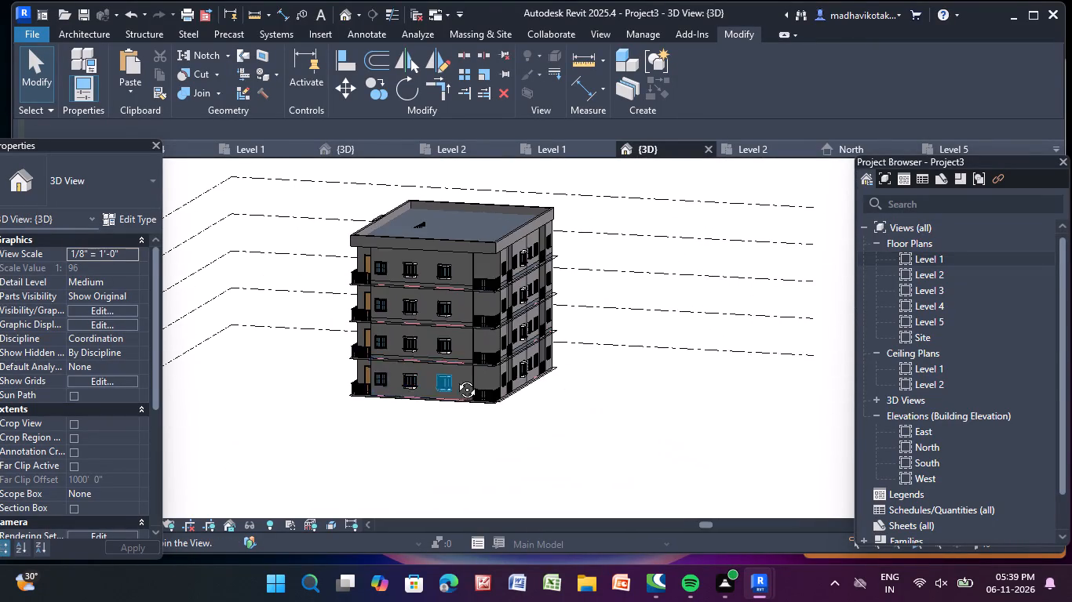
{"action": "middle_click_drag", "start_coordinate": [455, 378], "coordinate": [287, 303], "text": "shift"}
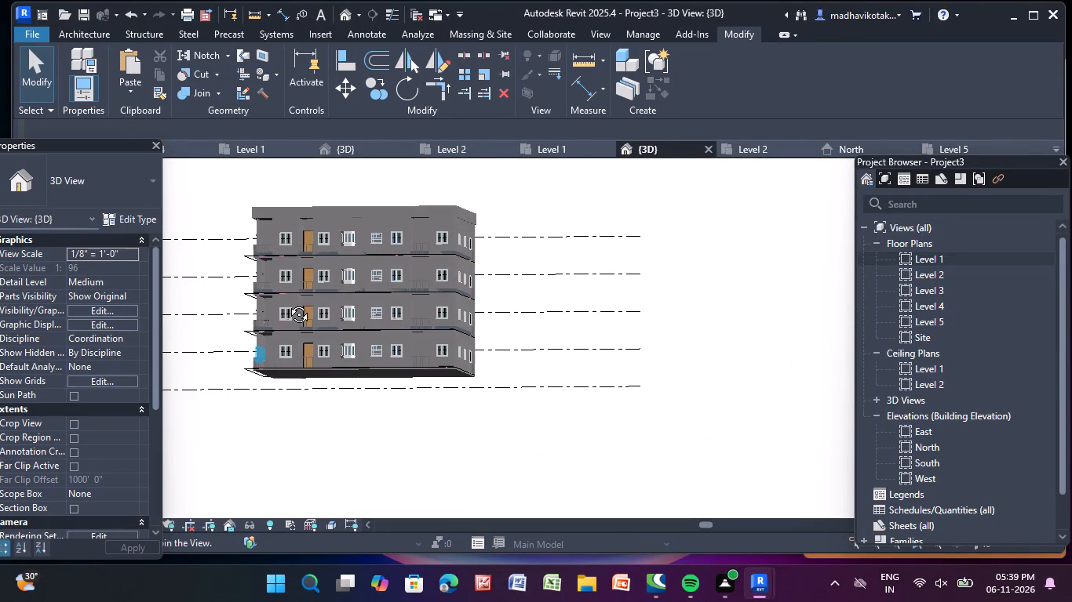
{"action": "middle_click_drag", "start_coordinate": [287, 303], "coordinate": [0, 314], "text": "shift"}
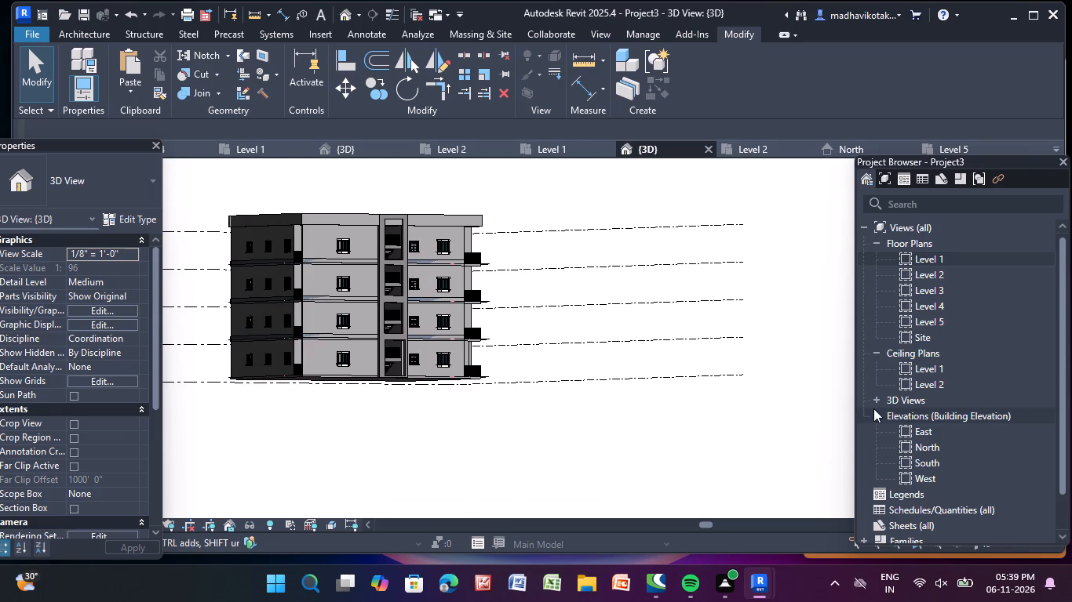
{"action": "middle_click_drag", "start_coordinate": [764, 429], "coordinate": [699, 440], "text": "shift"}
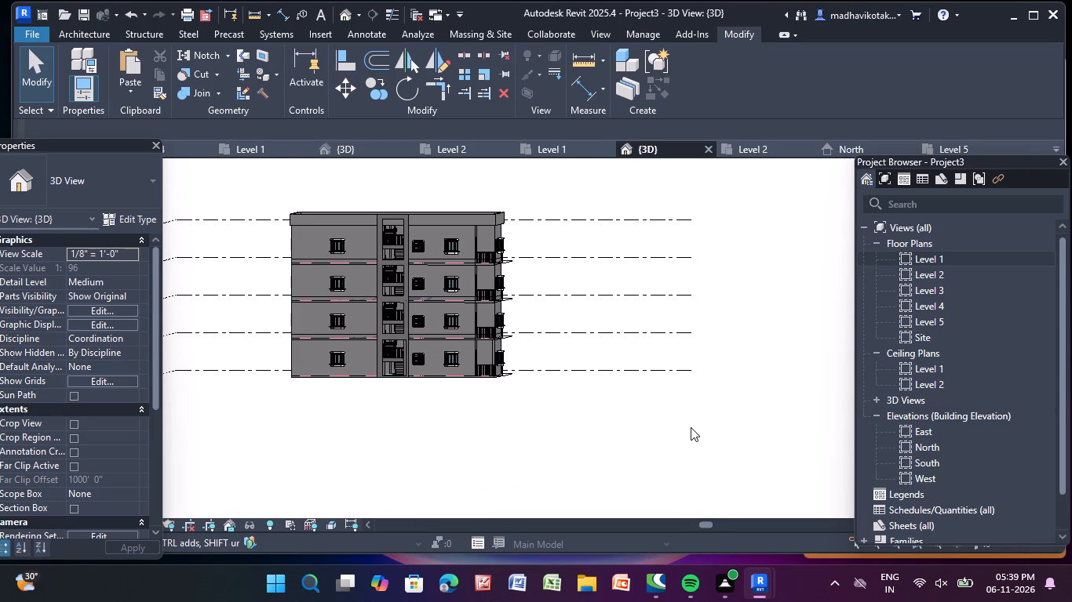
{"action": "middle_click_drag", "start_coordinate": [689, 426], "coordinate": [901, 497]}
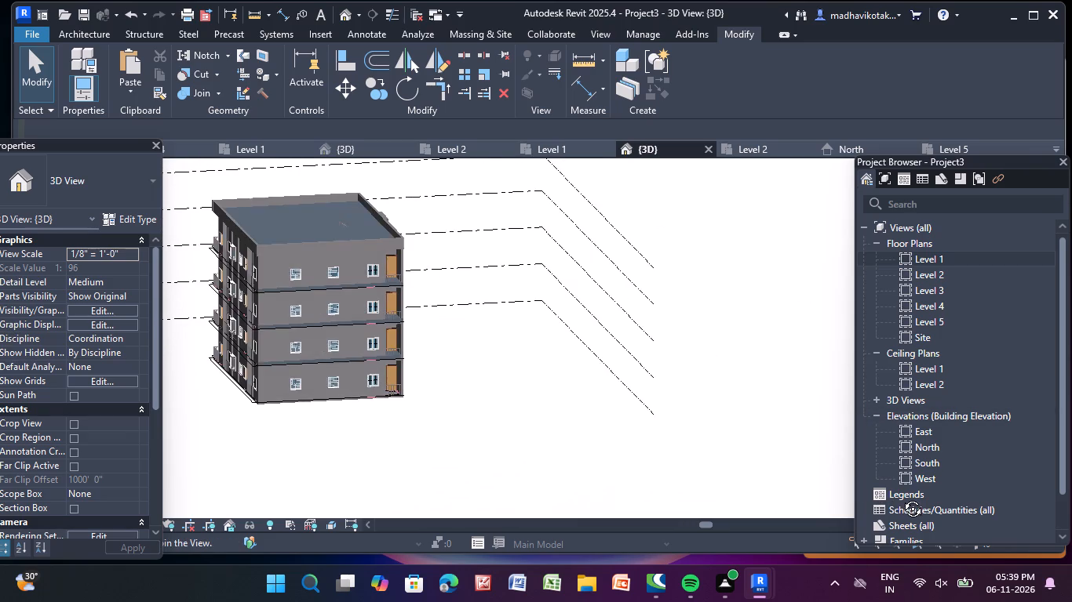
{"action": "middle_click_drag", "start_coordinate": [901, 497], "coordinate": [1071, 519]}
{"action": "scroll", "coordinate": [386, 361], "scroll_direction": "up", "scroll_amount": 4}
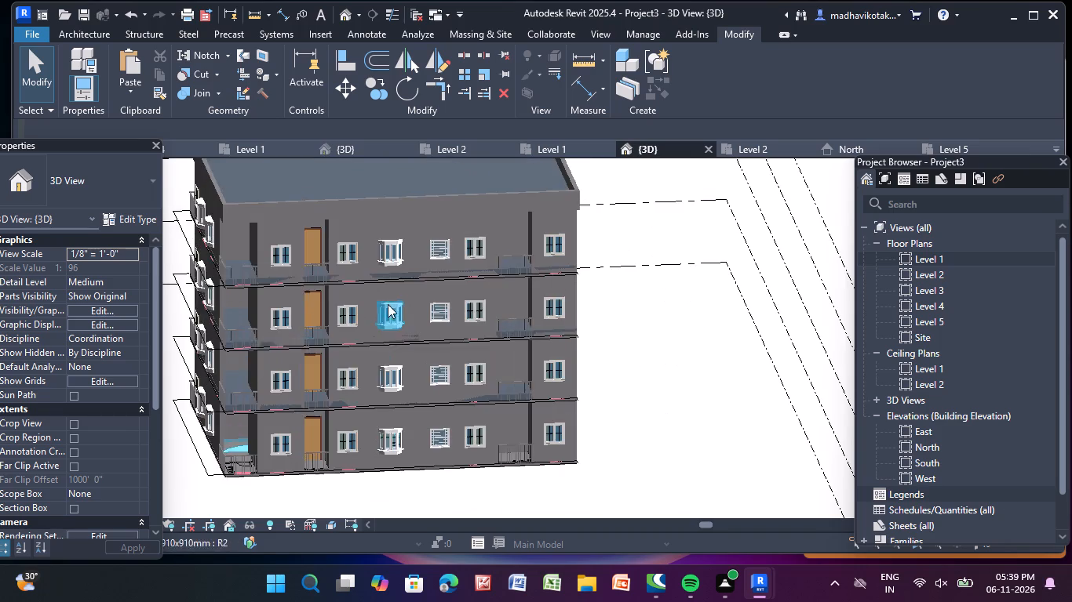
{"action": "middle_click_drag", "start_coordinate": [833, 509], "coordinate": [815, 476], "text": "shift"}
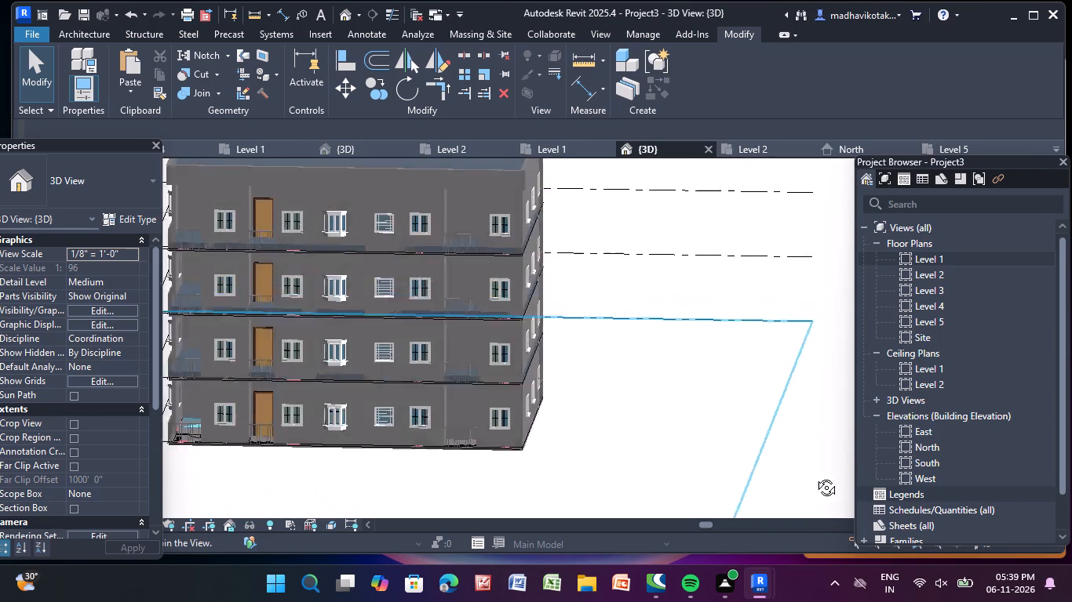
{"action": "middle_click_drag", "start_coordinate": [815, 476], "coordinate": [819, 474], "text": "shift"}
{"action": "middle_click_drag", "start_coordinate": [817, 474], "coordinate": [808, 475], "text": "shift"}
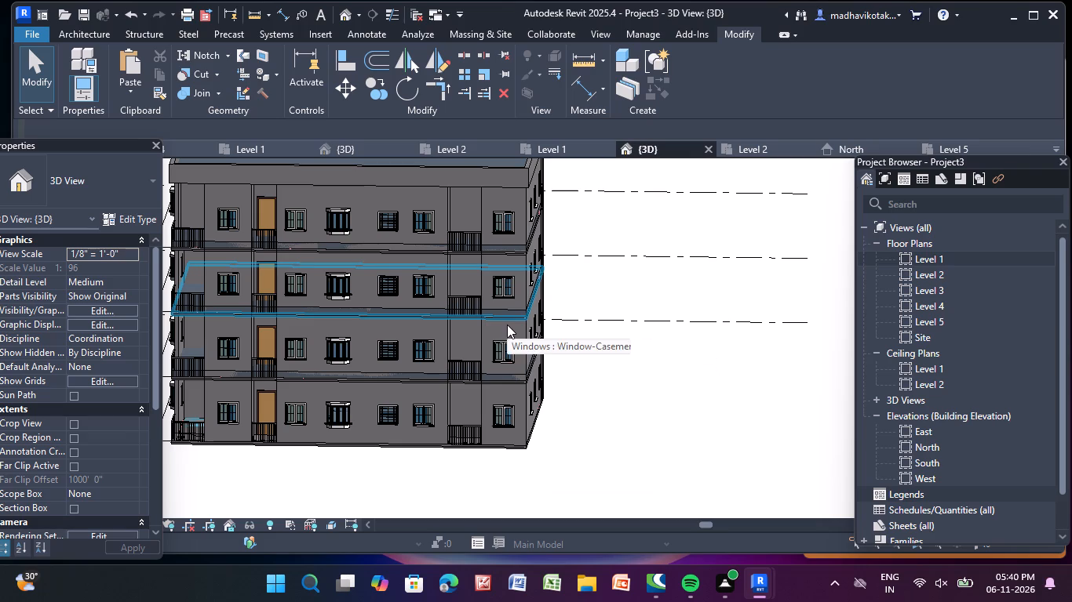
{"action": "middle_click_drag", "start_coordinate": [567, 389], "coordinate": [688, 412]}
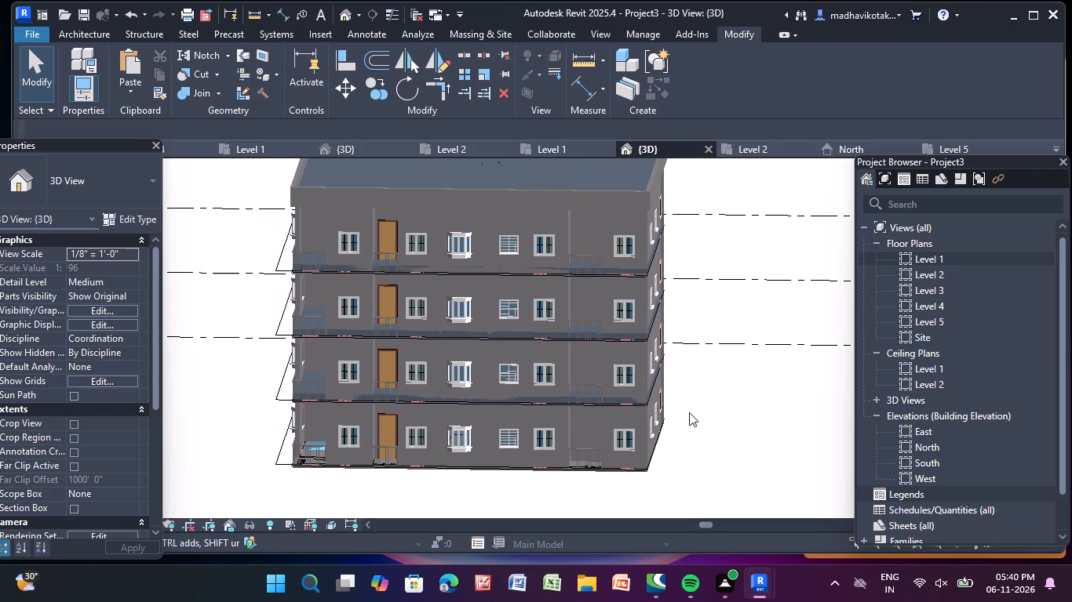
{"action": "scroll", "coordinate": [682, 412], "scroll_direction": "up", "scroll_amount": 1}
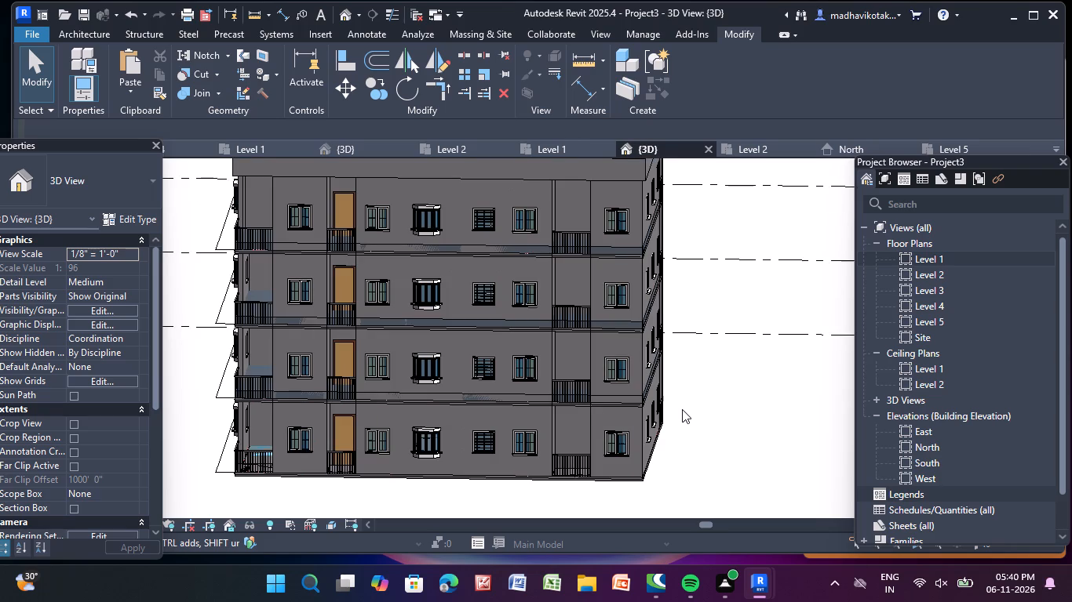
{"action": "middle_click_drag", "start_coordinate": [682, 410], "coordinate": [705, 410]}
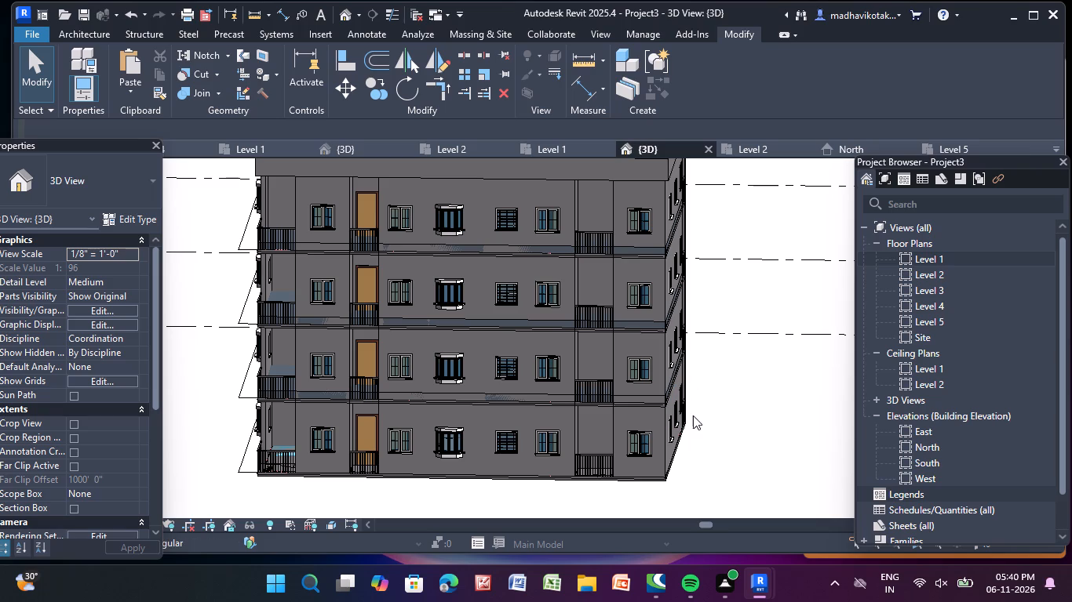
{"action": "middle_click_drag", "start_coordinate": [693, 415], "coordinate": [712, 414], "text": "shift"}
{"action": "scroll", "coordinate": [346, 386], "scroll_direction": "up", "scroll_amount": 2}
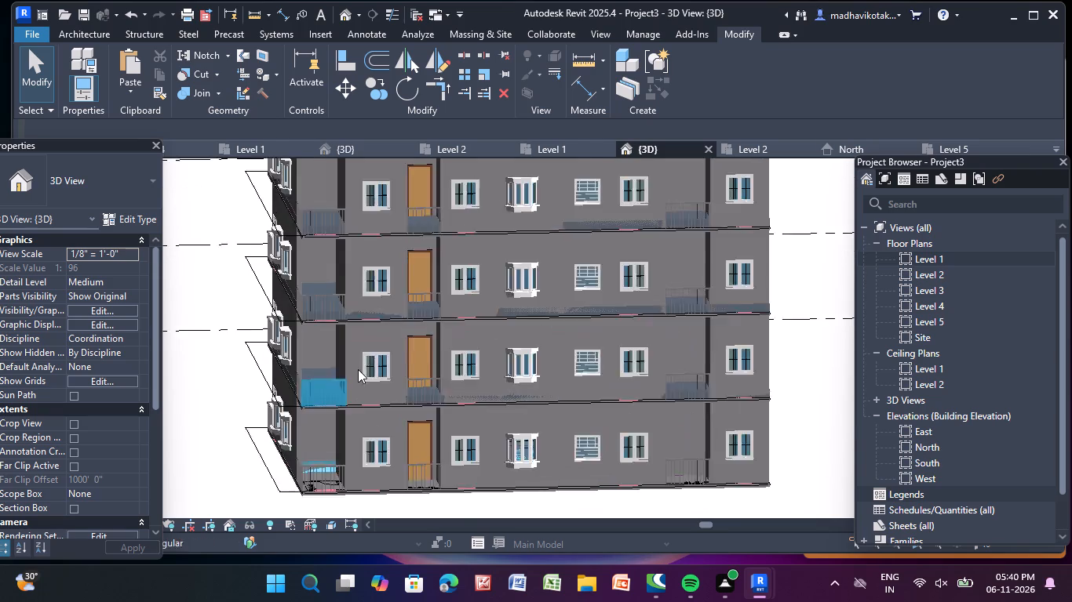
{"action": "scroll", "coordinate": [358, 369], "scroll_direction": "up", "scroll_amount": 1}
{"action": "middle_click_drag", "start_coordinate": [360, 364], "coordinate": [329, 244]}
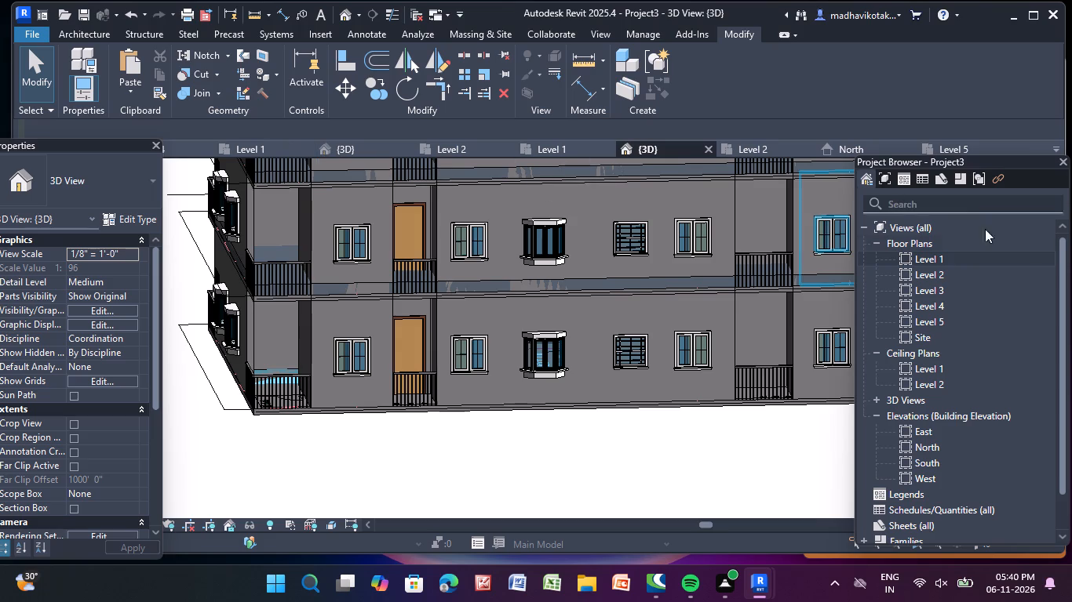
Open the Level 1 floor plan.
{"action": "double_click", "coordinate": [965, 262]}
{"action": "double_click", "coordinate": [962, 261]}
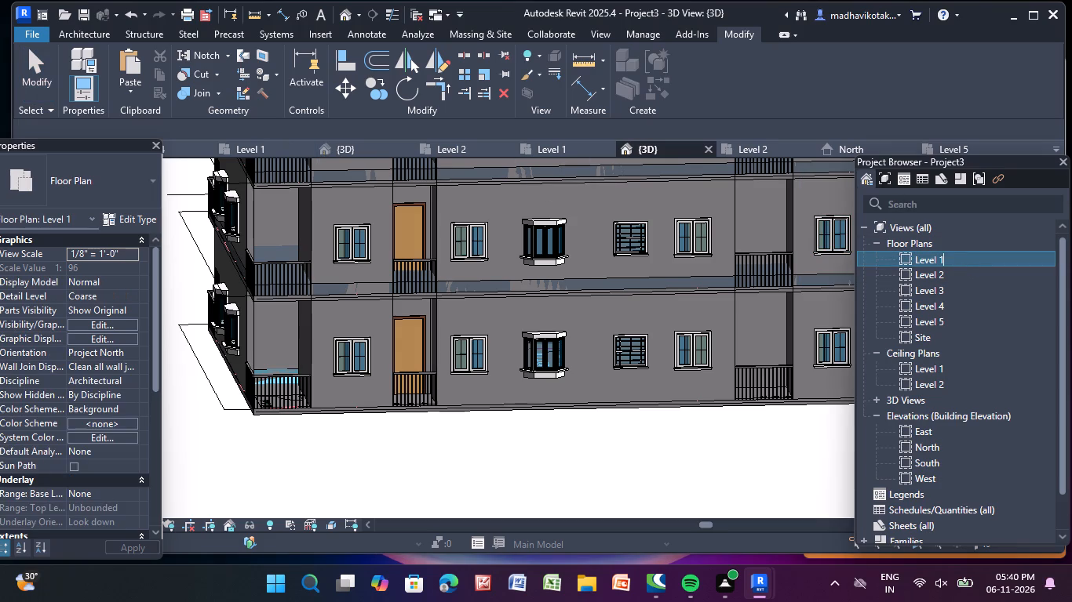
{"action": "key", "text": "Escape"}
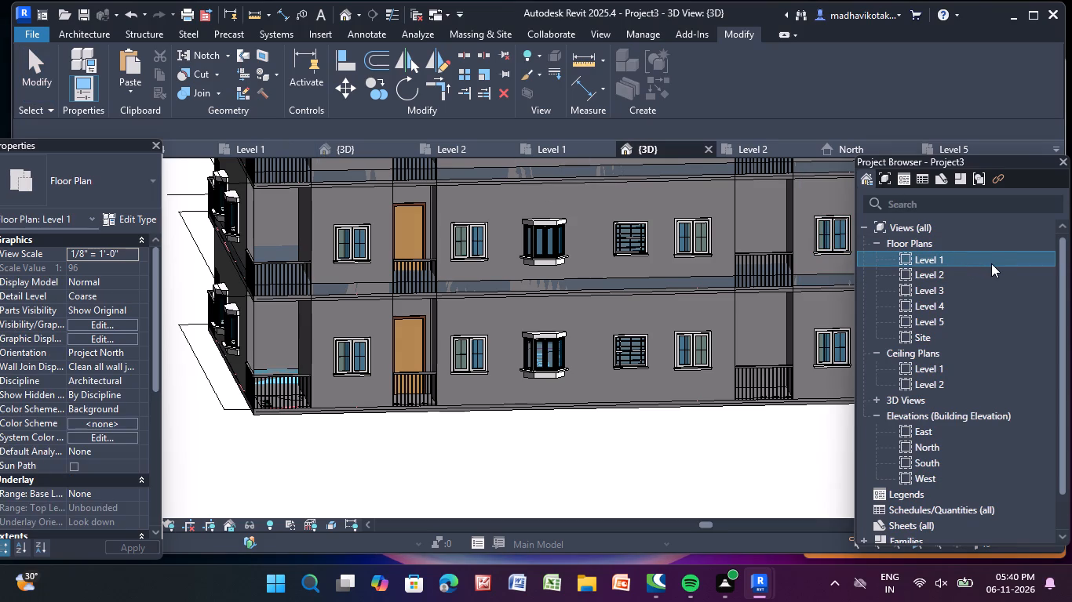
{"action": "key", "text": "Escape"}
{"action": "key", "text": "Escape"}
{"action": "double_click", "coordinate": [991, 262]}
{"action": "triple_click", "coordinate": [989, 259]}
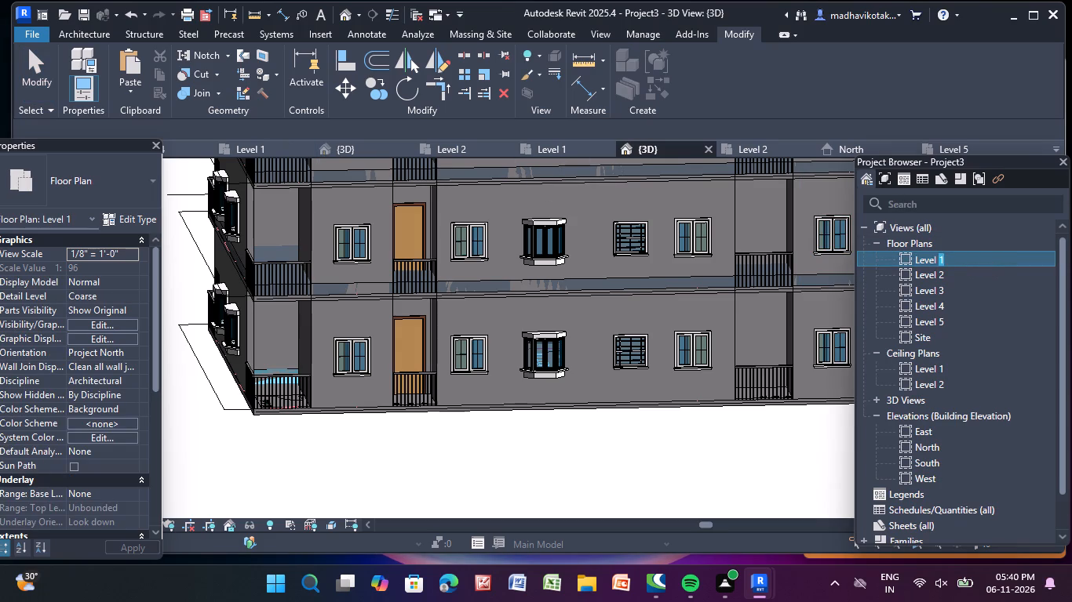
{"action": "left_click", "coordinate": [989, 259]}
{"action": "key", "text": "Escape"}
{"action": "key", "text": "Escape"}
{"action": "key", "text": "Escape"}
{"action": "triple_click", "coordinate": [982, 261]}
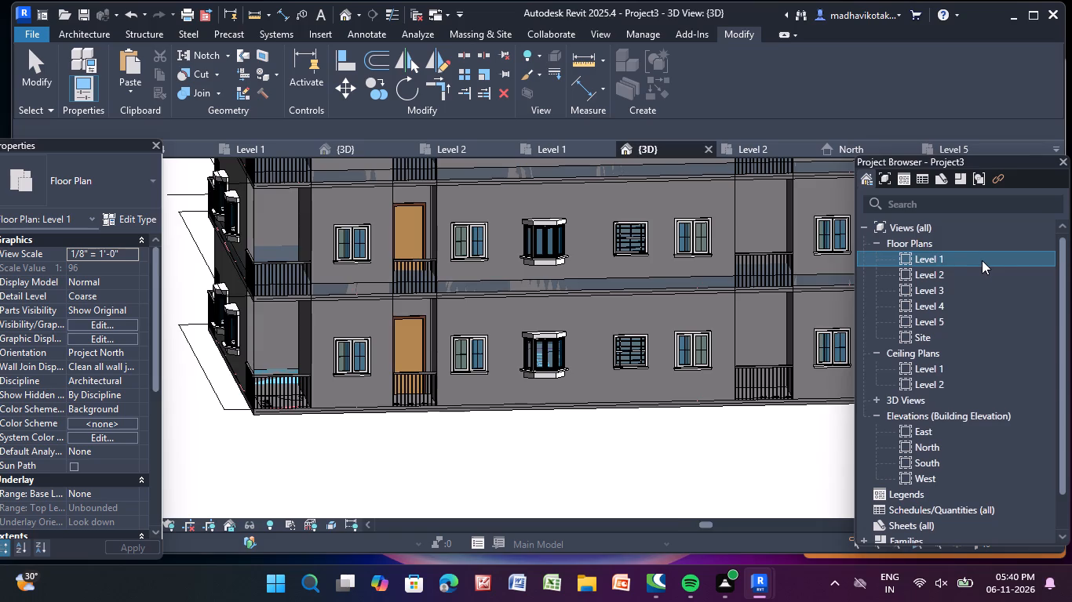
{"action": "key", "text": "Escape"}
Start an in-place model component in the Generic Models category on the Level 1 plan, keeping the default name.
{"action": "scroll", "coordinate": [733, 290], "scroll_direction": "down", "scroll_amount": 14}
{"action": "middle_click_drag", "start_coordinate": [669, 473], "coordinate": [670, 415]}
{"action": "scroll", "coordinate": [658, 420], "scroll_direction": "up", "scroll_amount": 3}
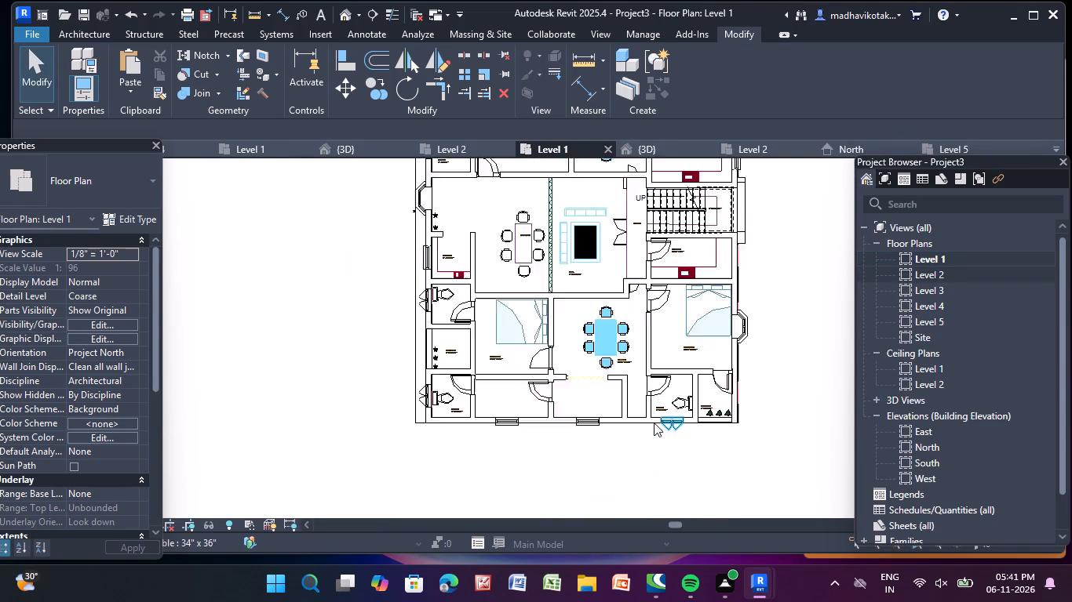
{"action": "scroll", "coordinate": [654, 422], "scroll_direction": "up", "scroll_amount": 5}
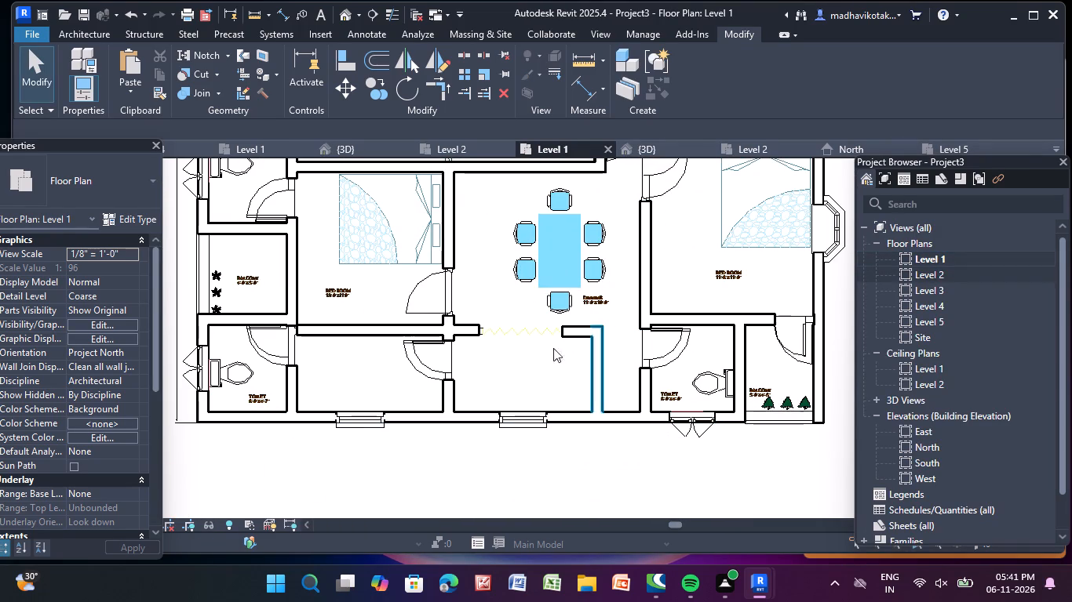
{"action": "left_click", "coordinate": [97, 33]}
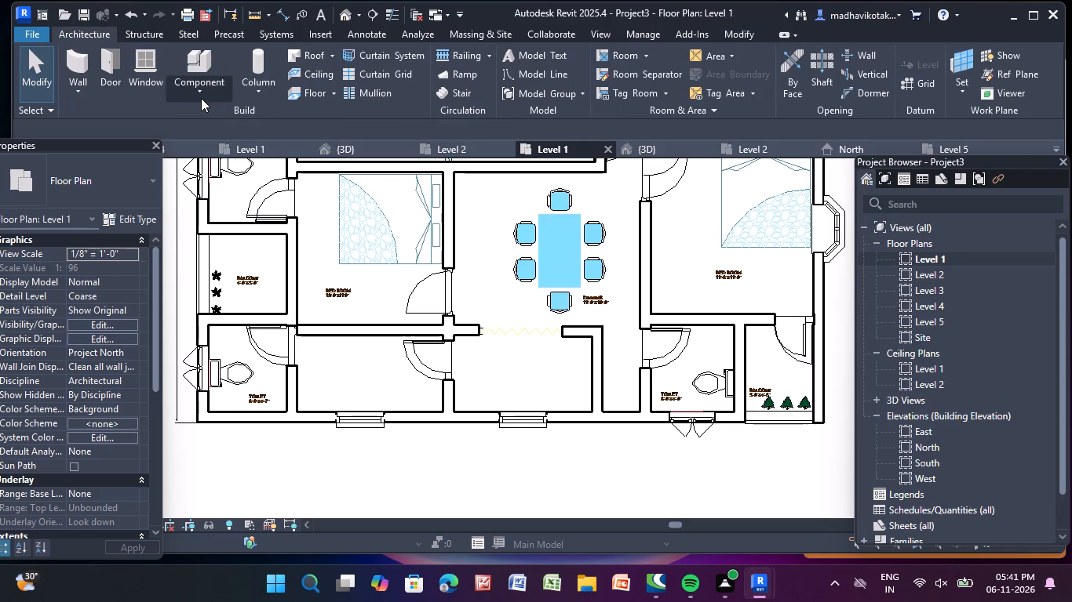
{"action": "left_click", "coordinate": [202, 96]}
{"action": "left_click", "coordinate": [210, 157]}
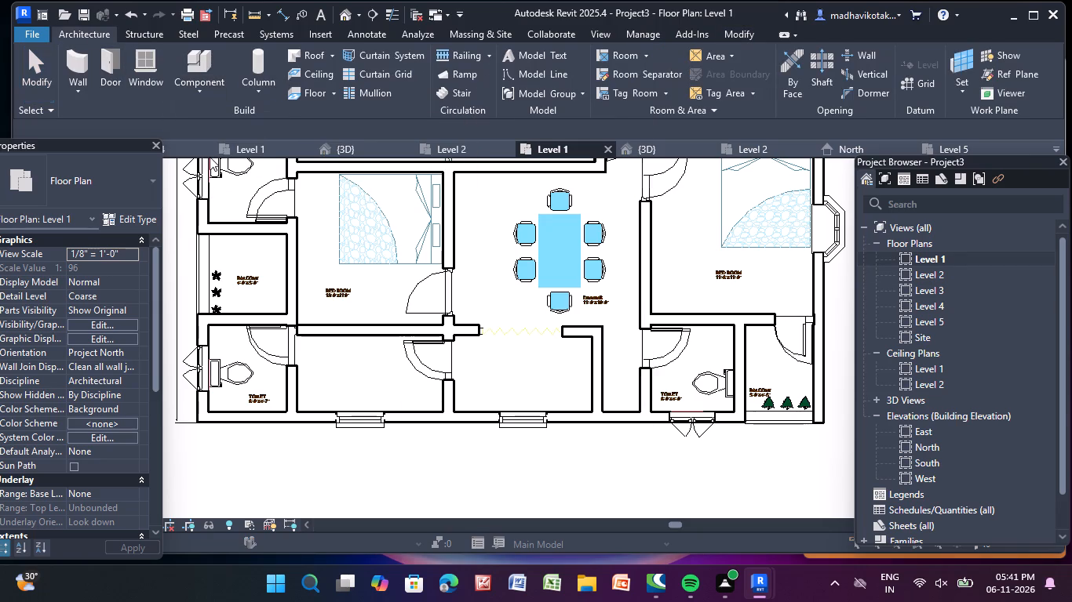
{"action": "scroll", "coordinate": [523, 274], "scroll_direction": "down", "scroll_amount": 2}
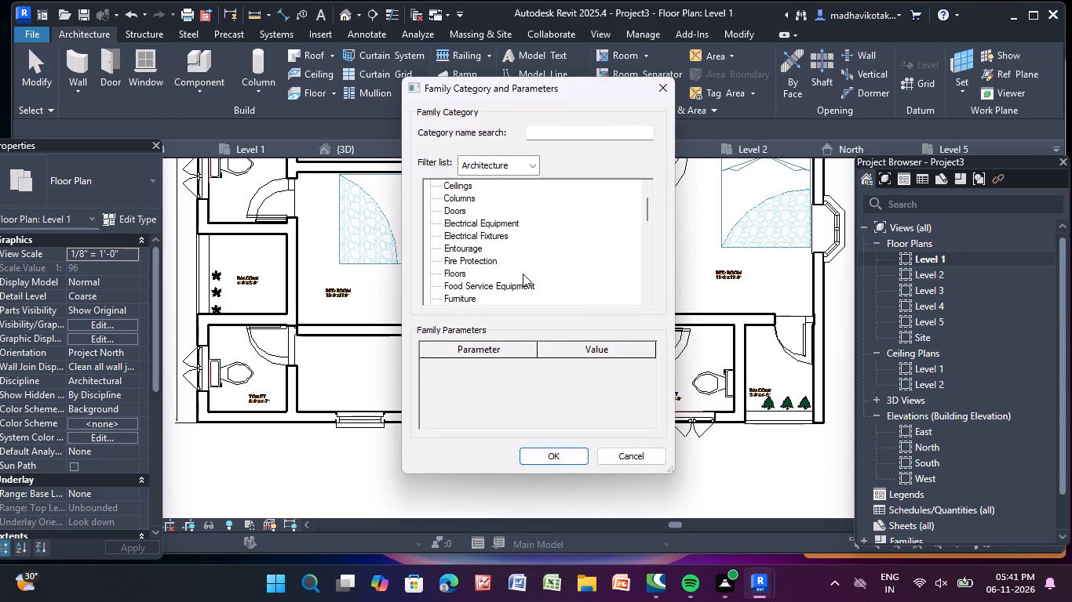
{"action": "scroll", "coordinate": [523, 274], "scroll_direction": "down", "scroll_amount": 2}
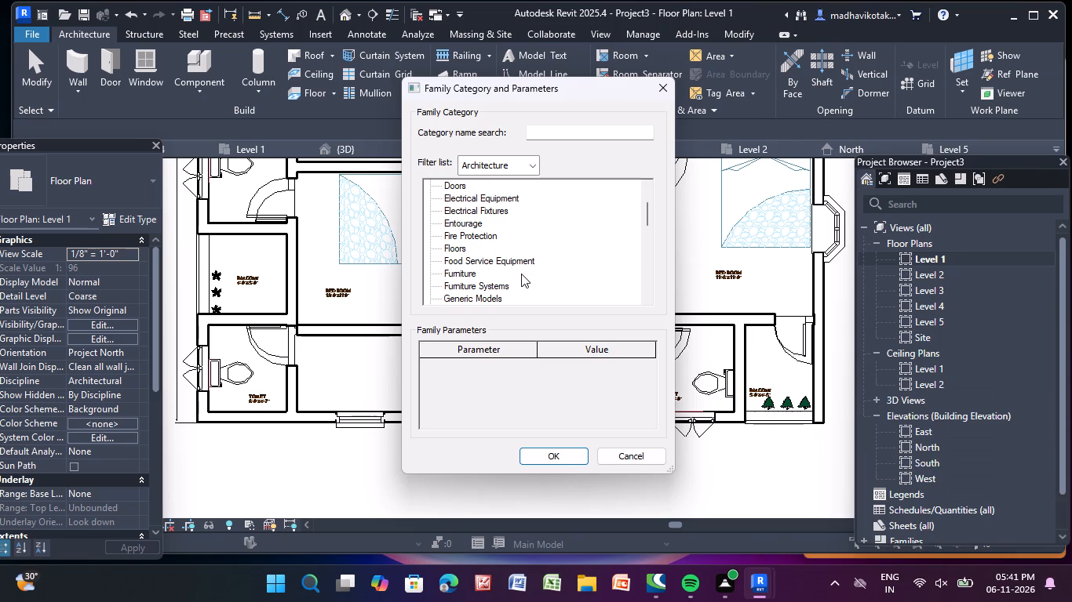
{"action": "scroll", "coordinate": [534, 219], "scroll_direction": "down", "scroll_amount": 4}
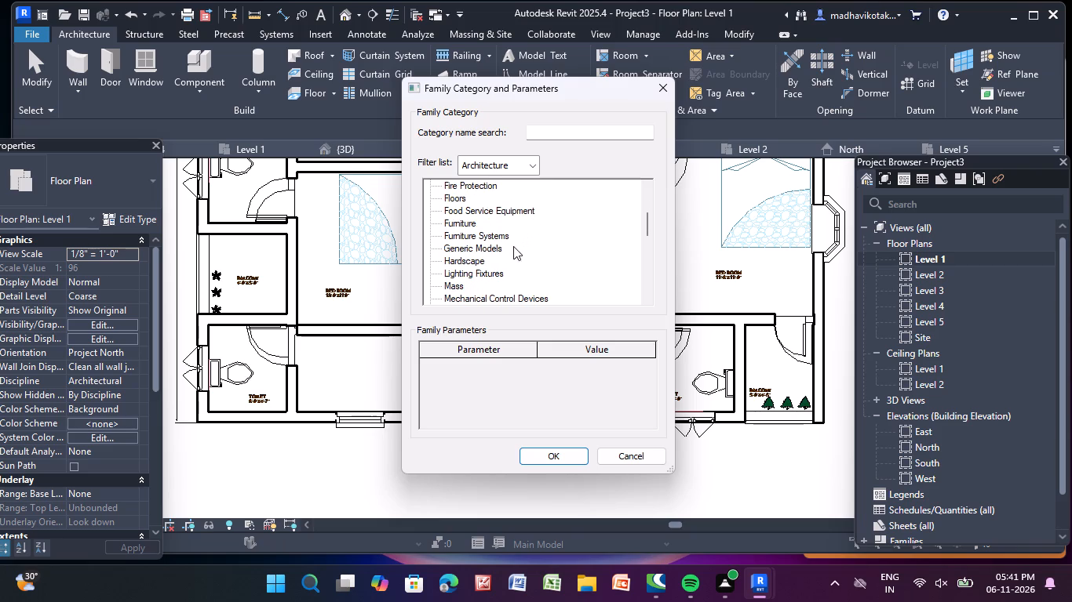
{"action": "left_click", "coordinate": [480, 248]}
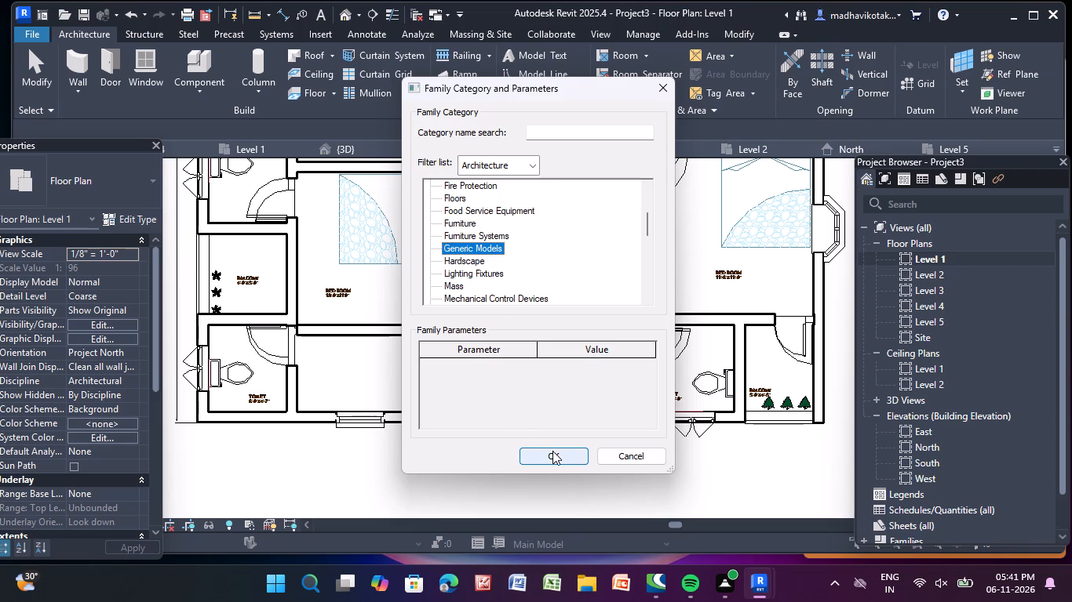
{"action": "left_click", "coordinate": [552, 451]}
{"action": "left_click", "coordinate": [556, 303]}
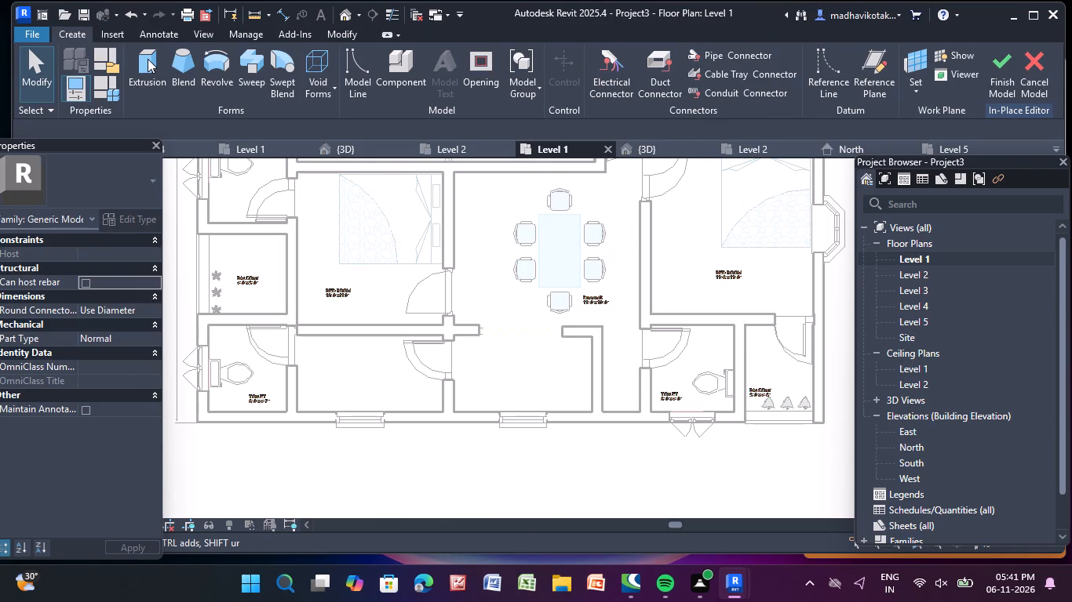
Start a solid Extrusion and choose to pick a plane as its work plane, locating the building's outer walls on Level 1.
{"action": "left_click", "coordinate": [148, 58]}
{"action": "left_click", "coordinate": [736, 92]}
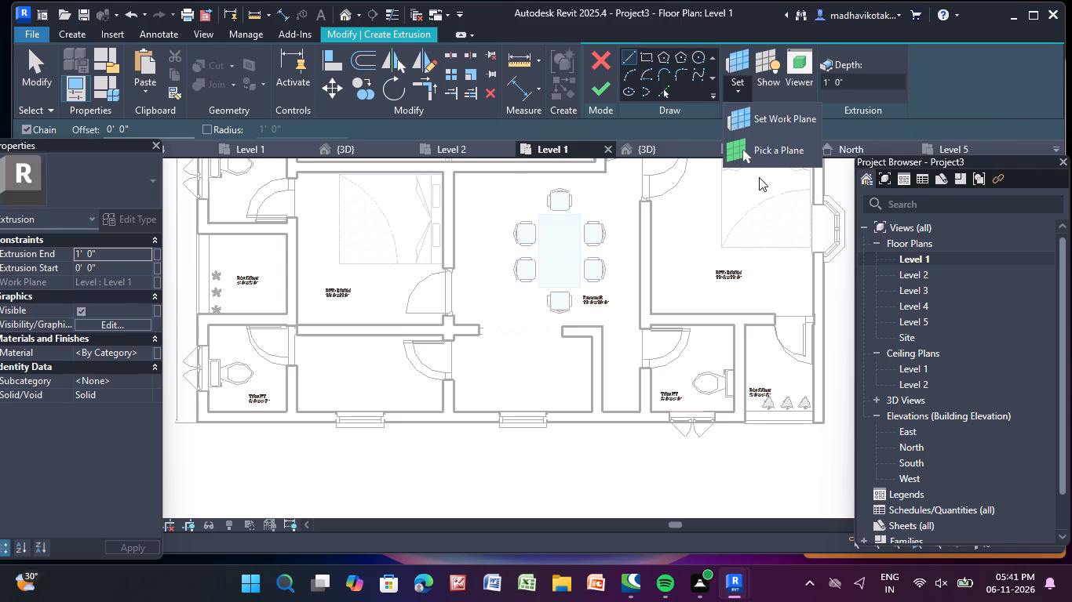
{"action": "left_click", "coordinate": [760, 151]}
{"action": "scroll", "coordinate": [444, 267], "scroll_direction": "down", "scroll_amount": 3}
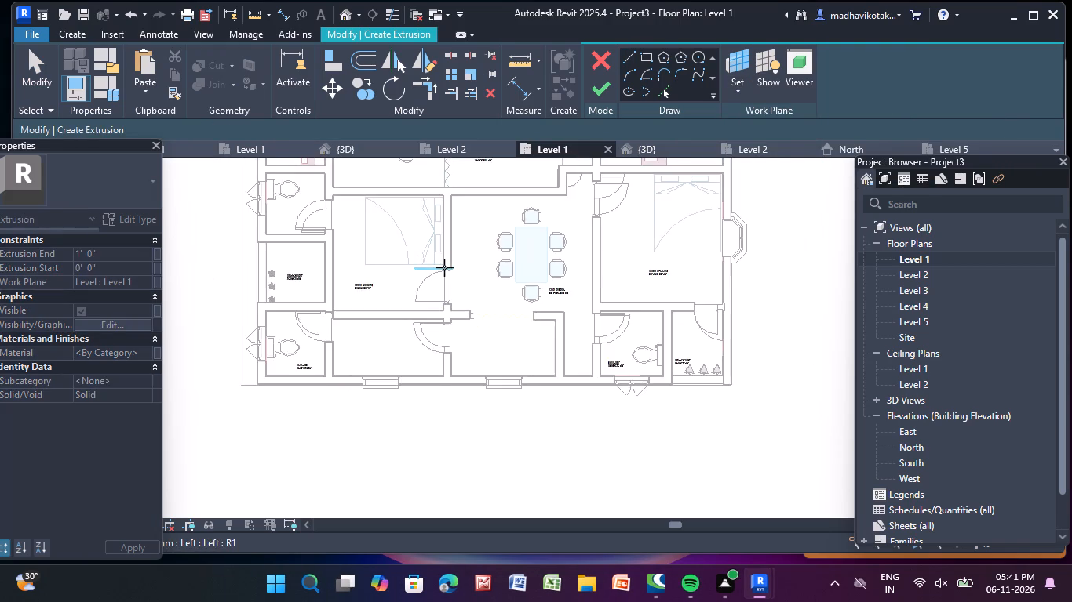
{"action": "scroll", "coordinate": [472, 327], "scroll_direction": "down", "scroll_amount": 1}
{"action": "middle_click_drag", "start_coordinate": [520, 408], "coordinate": [515, 420]}
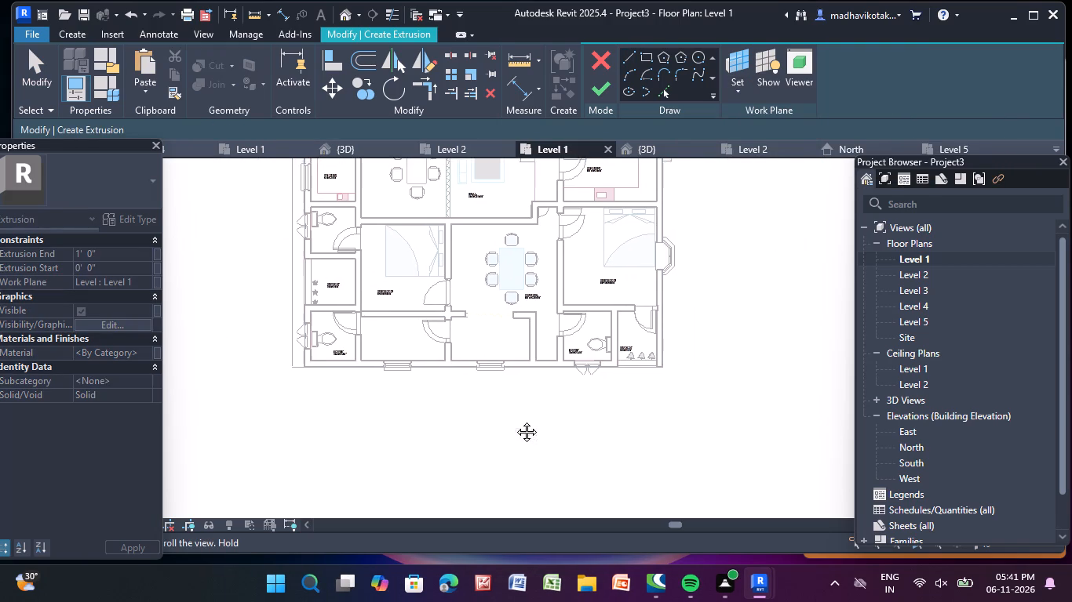
{"action": "middle_click_drag", "start_coordinate": [515, 420], "coordinate": [449, 541]}
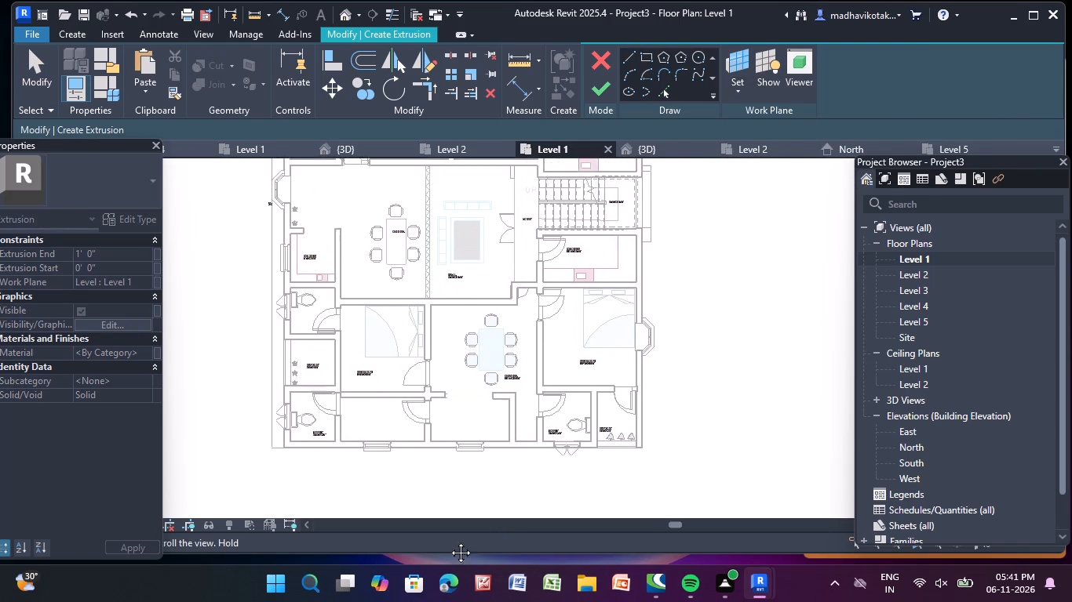
{"action": "middle_click_drag", "start_coordinate": [449, 541], "coordinate": [574, 494]}
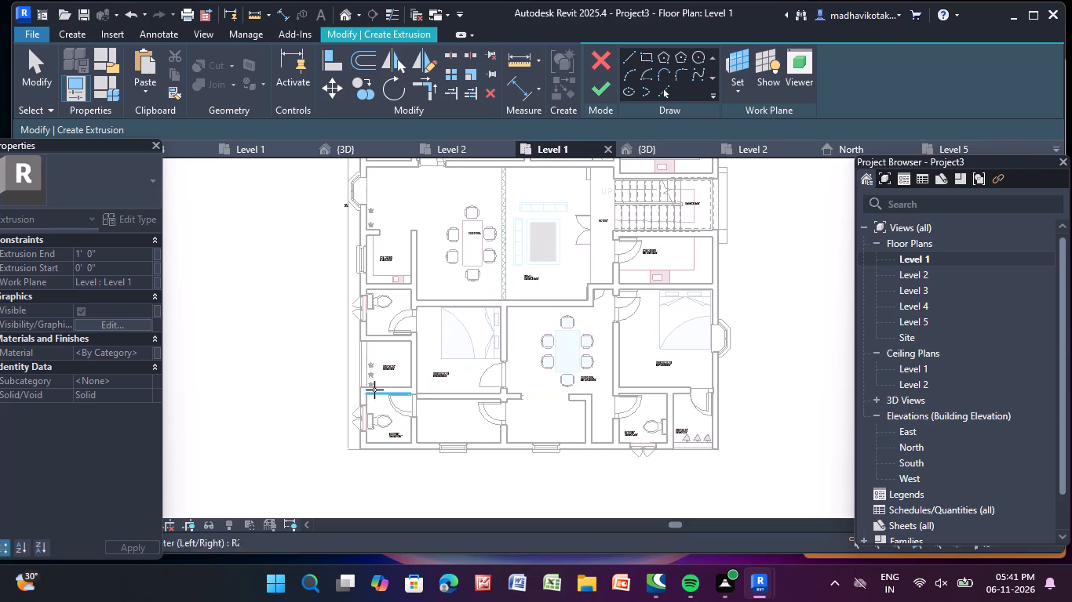
{"action": "middle_click_drag", "start_coordinate": [341, 319], "coordinate": [321, 578]}
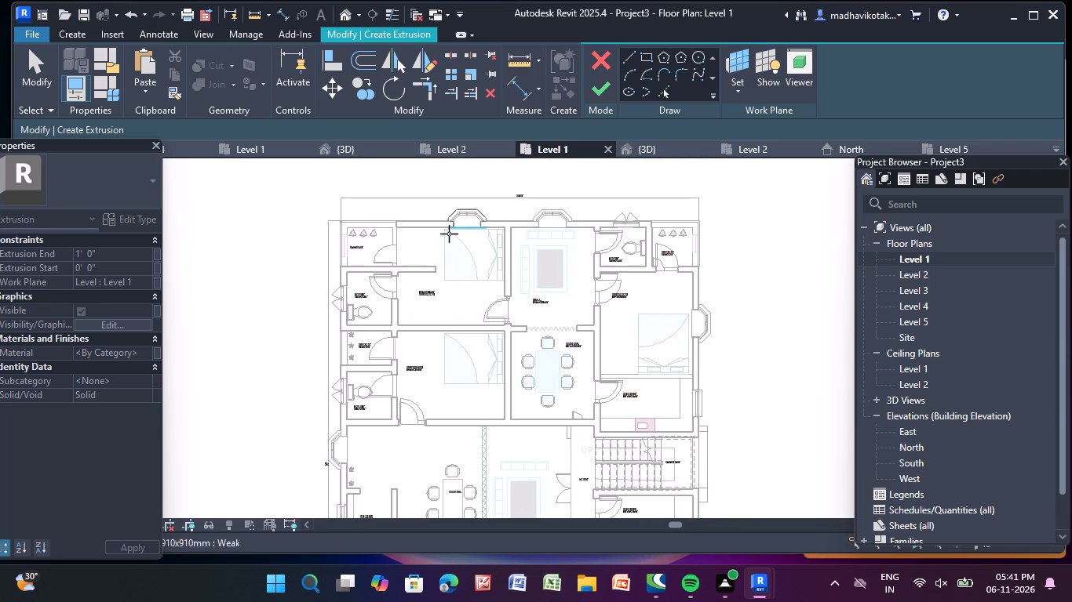
{"action": "middle_click_drag", "start_coordinate": [447, 235], "coordinate": [432, 0]}
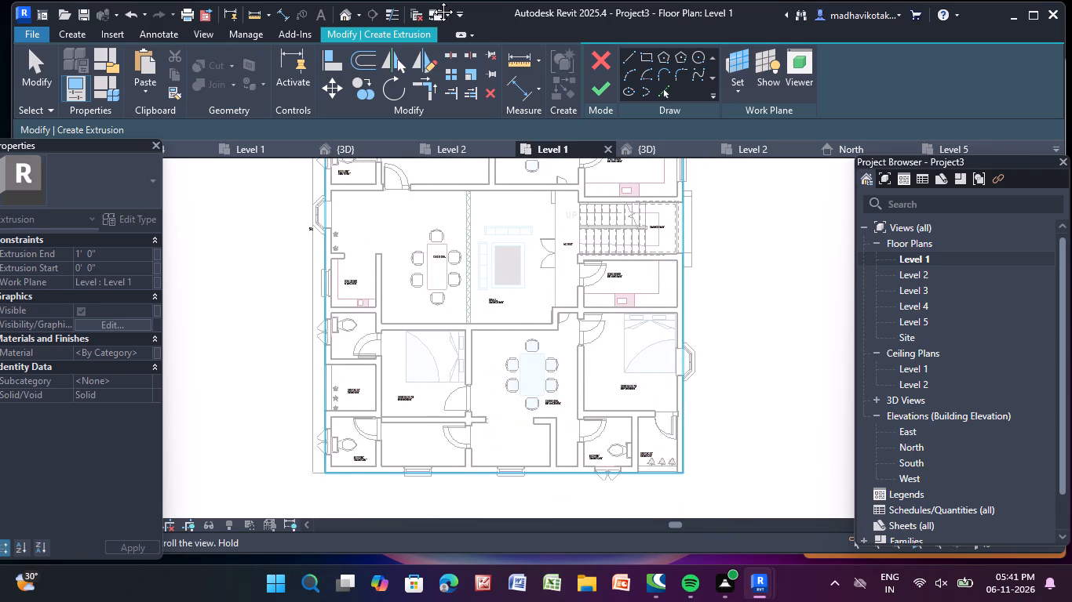
{"action": "middle_click_drag", "start_coordinate": [432, 0], "coordinate": [432, 3]}
{"action": "scroll", "coordinate": [514, 499], "scroll_direction": "up", "scroll_amount": 3}
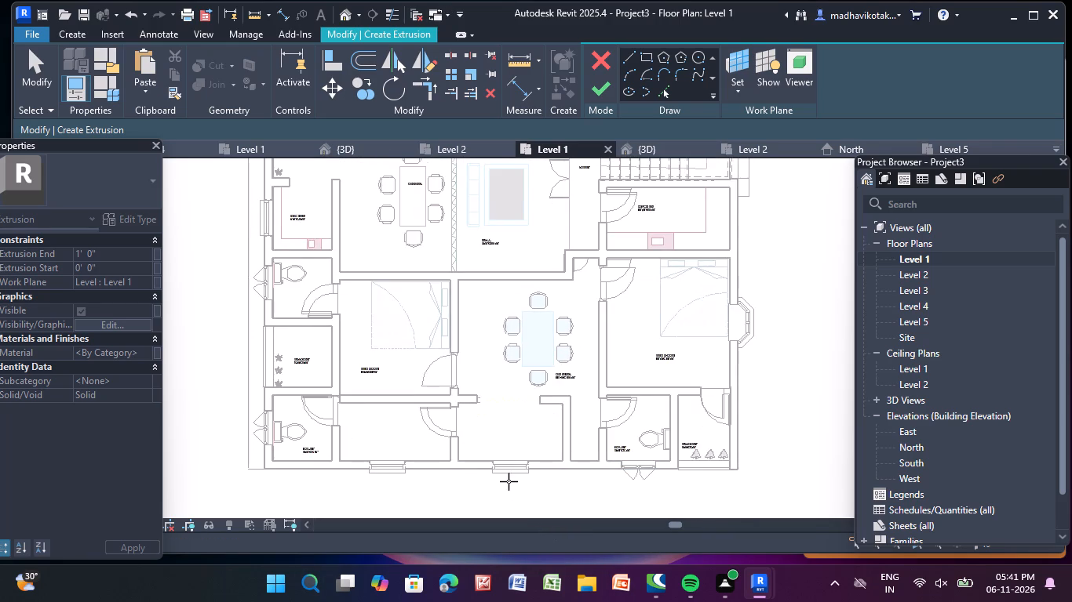
{"action": "scroll", "coordinate": [545, 449], "scroll_direction": "down", "scroll_amount": 4}
{"action": "scroll", "coordinate": [451, 223], "scroll_direction": "down", "scroll_amount": 3}
{"action": "middle_click_drag", "start_coordinate": [447, 267], "coordinate": [461, 328]}
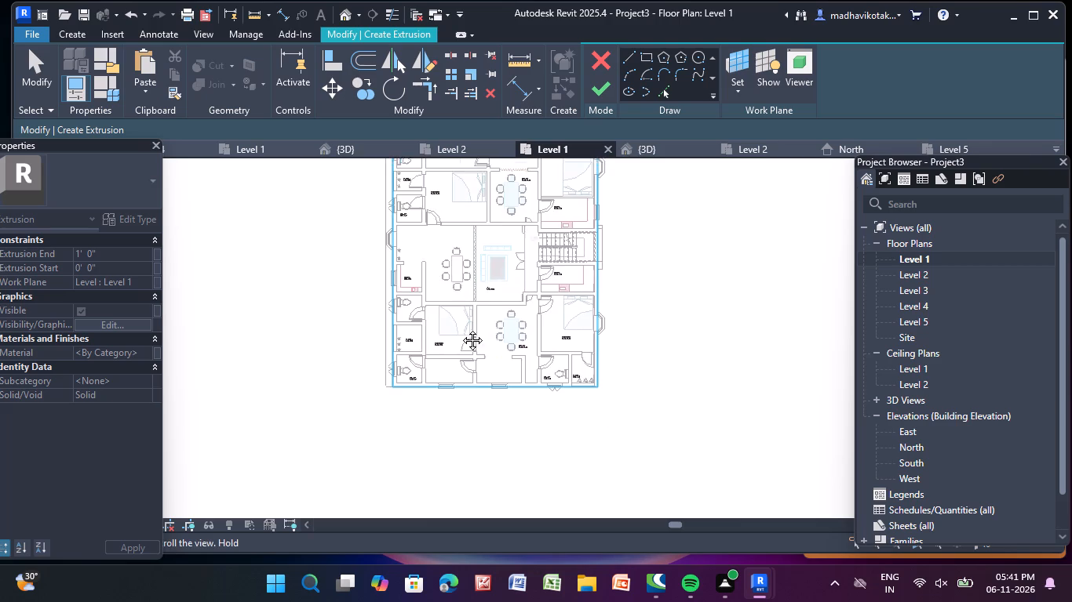
{"action": "middle_click_drag", "start_coordinate": [461, 328], "coordinate": [476, 365]}
{"action": "scroll", "coordinate": [413, 256], "scroll_direction": "up", "scroll_amount": 3}
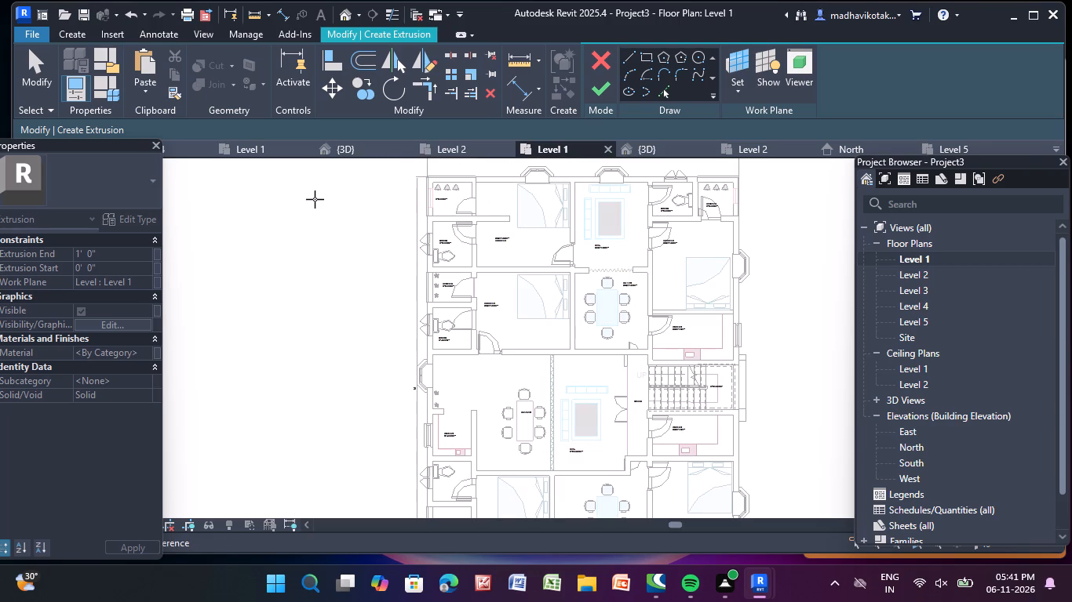
{"action": "scroll", "coordinate": [422, 195], "scroll_direction": "up", "scroll_amount": 7}
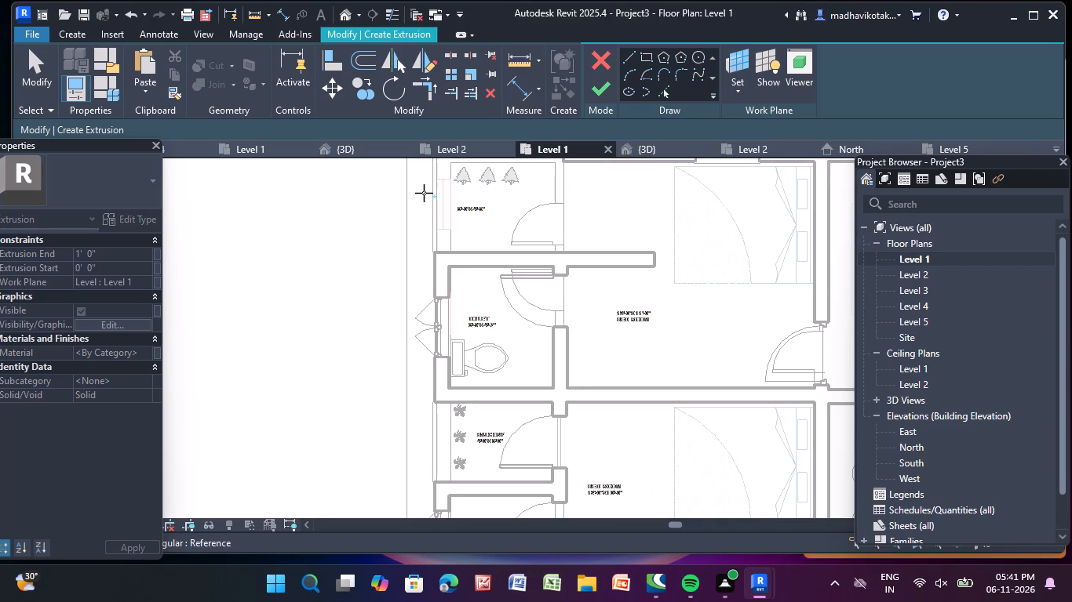
{"action": "middle_click_drag", "start_coordinate": [424, 194], "coordinate": [390, 270]}
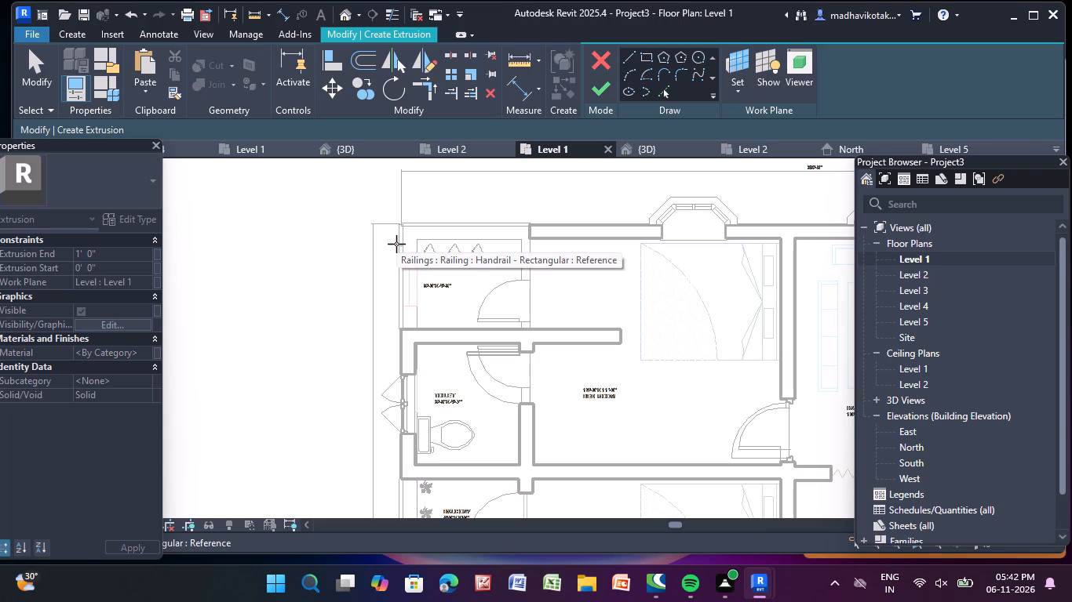
{"action": "scroll", "coordinate": [385, 306], "scroll_direction": "down", "scroll_amount": 4}
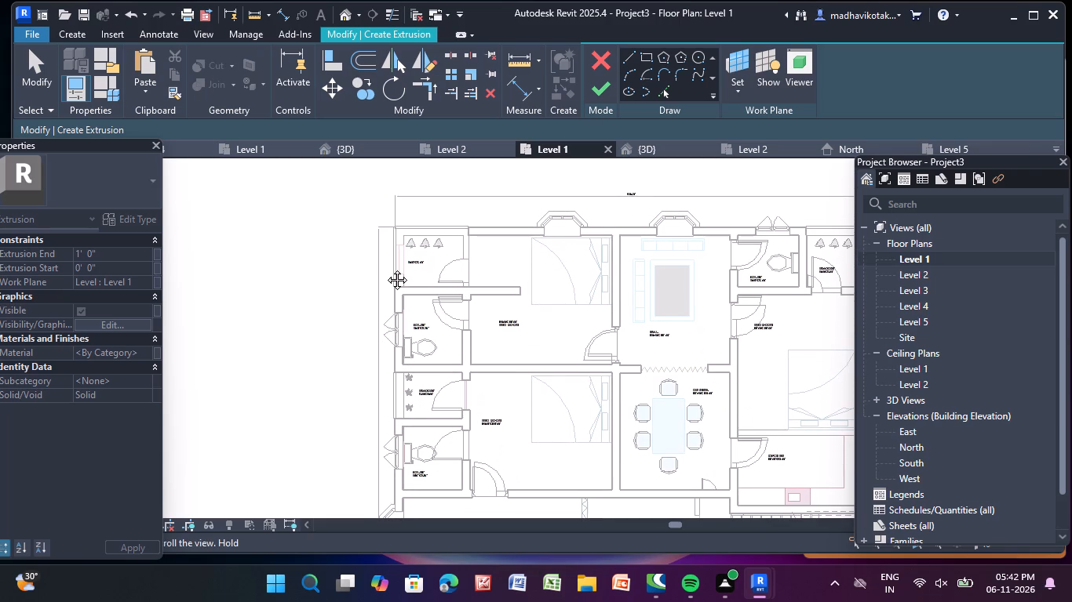
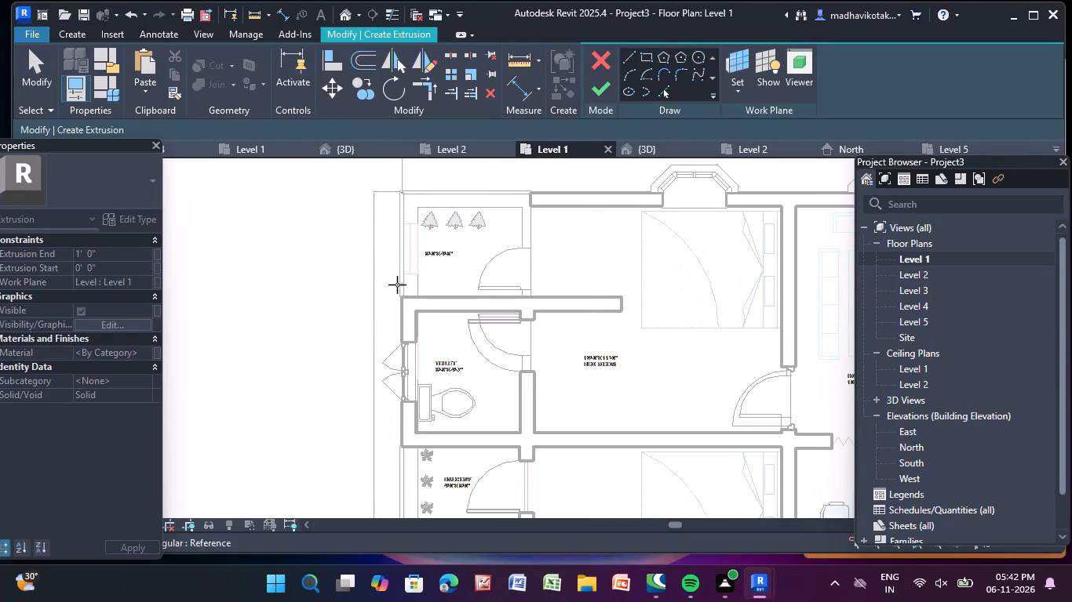
Sketch a rectangle about 3' wide outside the west wall, from the northern toilet's upper outer corner to the building's southwest corner.
{"action": "left_click", "coordinate": [400, 296]}
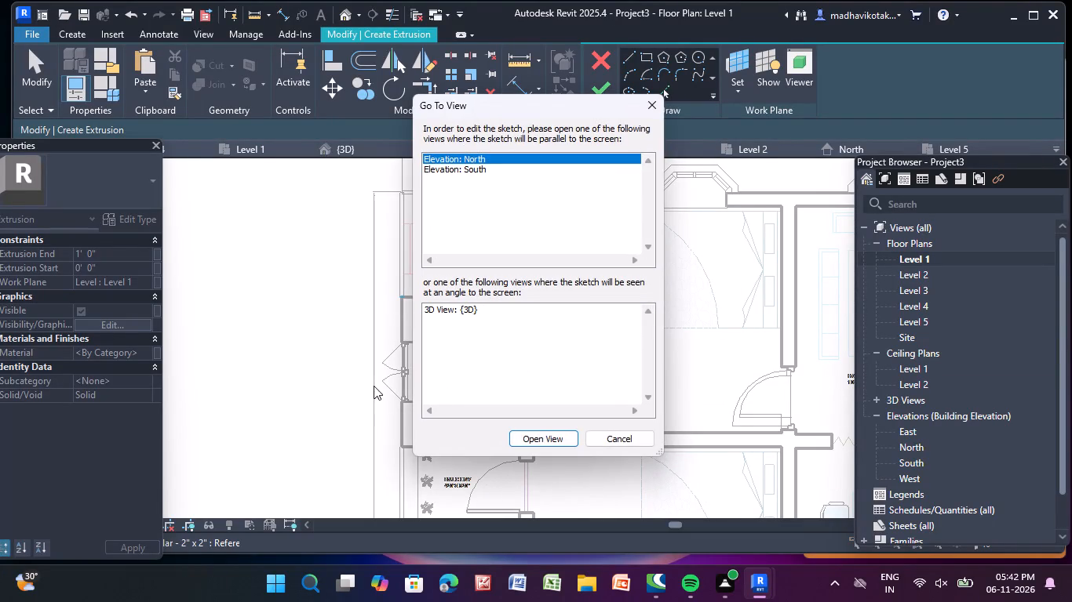
{"action": "left_click_drag", "start_coordinate": [600, 438], "coordinate": [607, 446]}
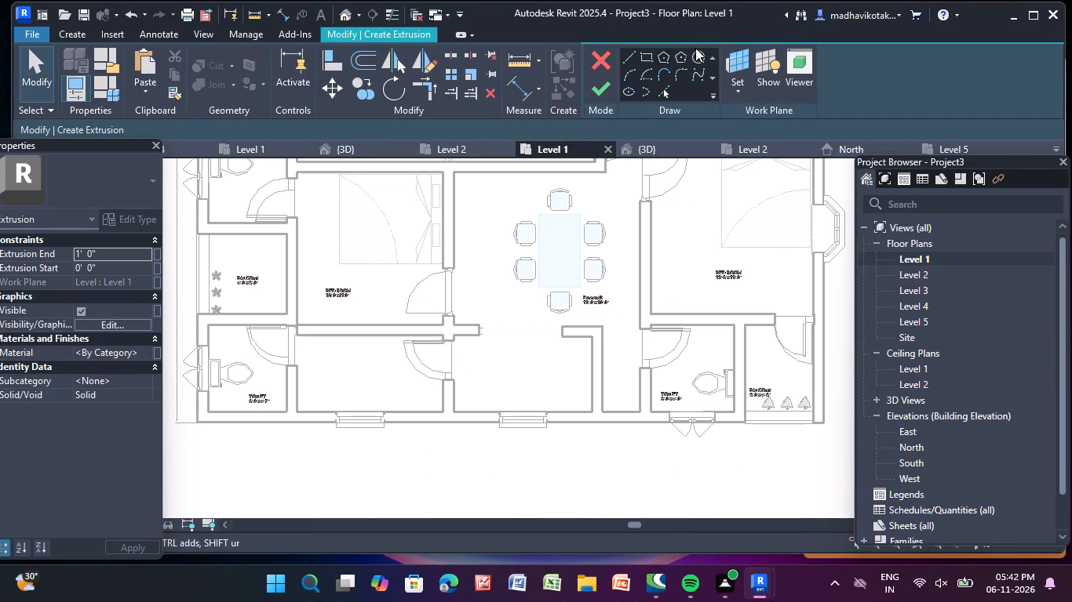
{"action": "left_click", "coordinate": [644, 56]}
{"action": "middle_click_drag", "start_coordinate": [405, 361], "coordinate": [408, 361]}
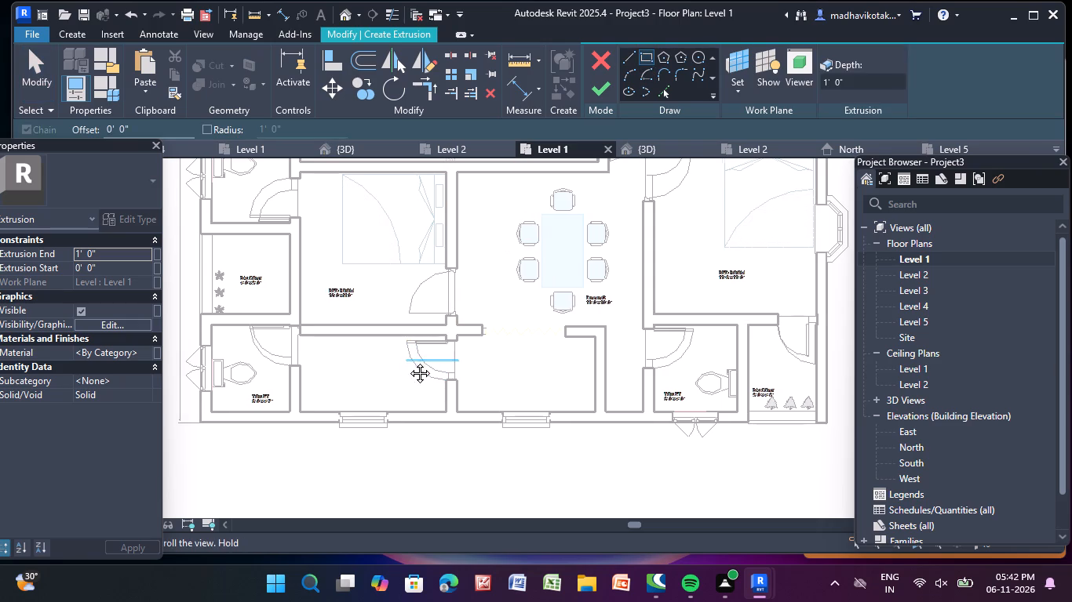
{"action": "middle_click_drag", "start_coordinate": [408, 361], "coordinate": [566, 578]}
{"action": "middle_click_drag", "start_coordinate": [377, 243], "coordinate": [341, 498]}
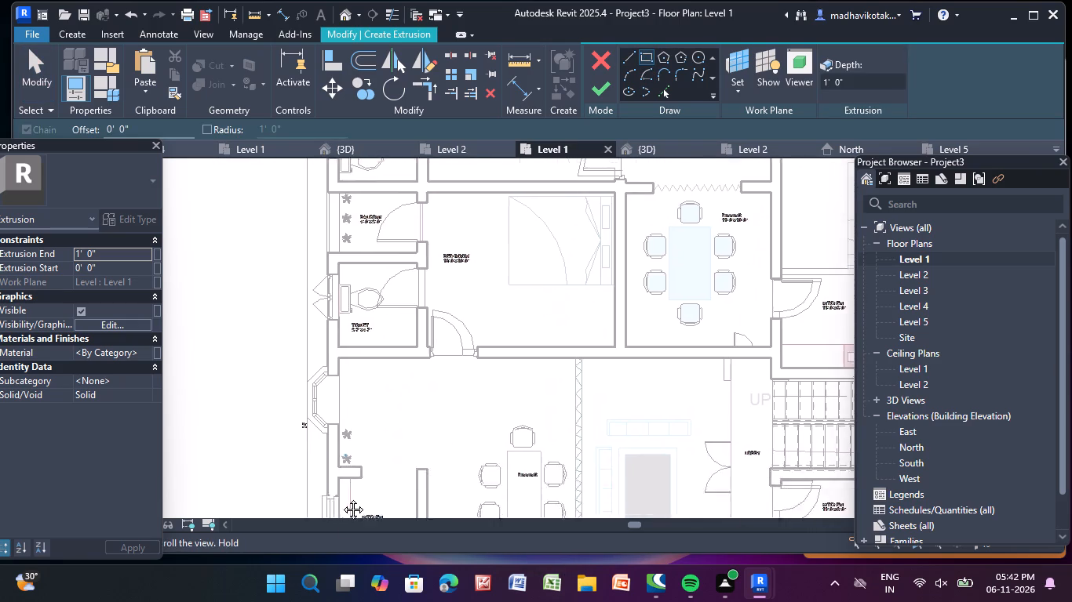
{"action": "middle_click_drag", "start_coordinate": [341, 498], "coordinate": [345, 501]}
{"action": "middle_click_drag", "start_coordinate": [303, 246], "coordinate": [330, 462]}
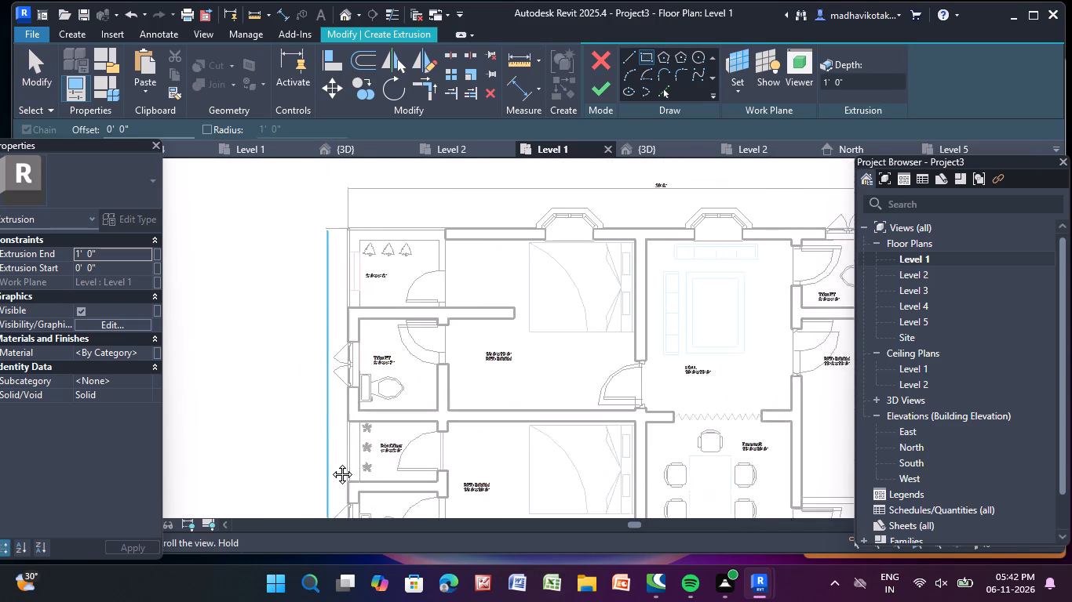
{"action": "middle_click_drag", "start_coordinate": [330, 462], "coordinate": [331, 481]}
{"action": "scroll", "coordinate": [348, 394], "scroll_direction": "up", "scroll_amount": 2}
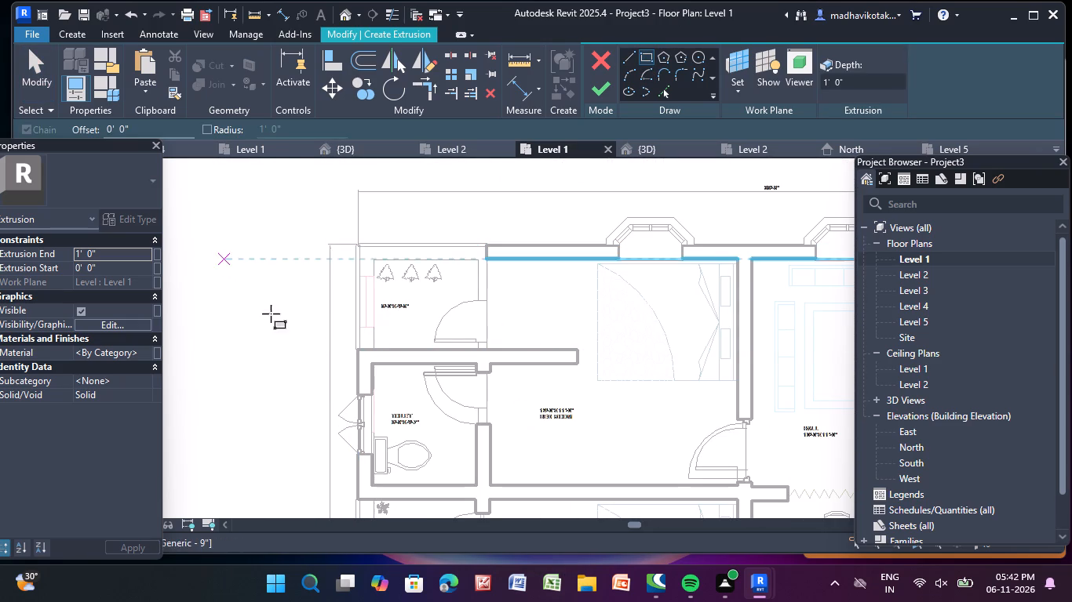
{"action": "left_click", "coordinate": [358, 356]}
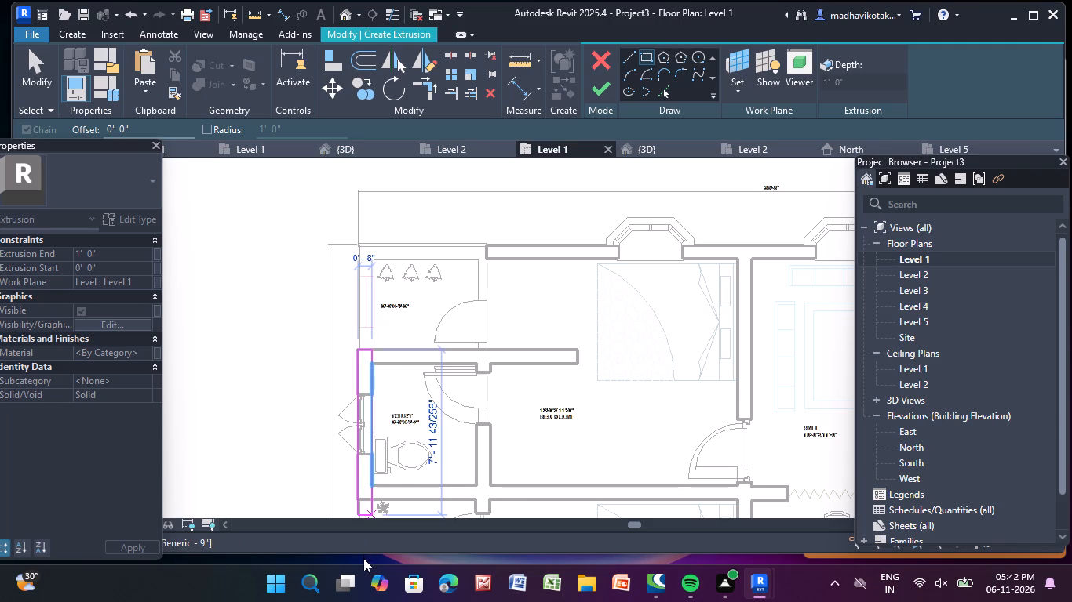
{"action": "scroll", "coordinate": [297, 507], "scroll_direction": "down", "scroll_amount": 3}
{"action": "middle_click_drag", "start_coordinate": [297, 506], "coordinate": [358, 287]}
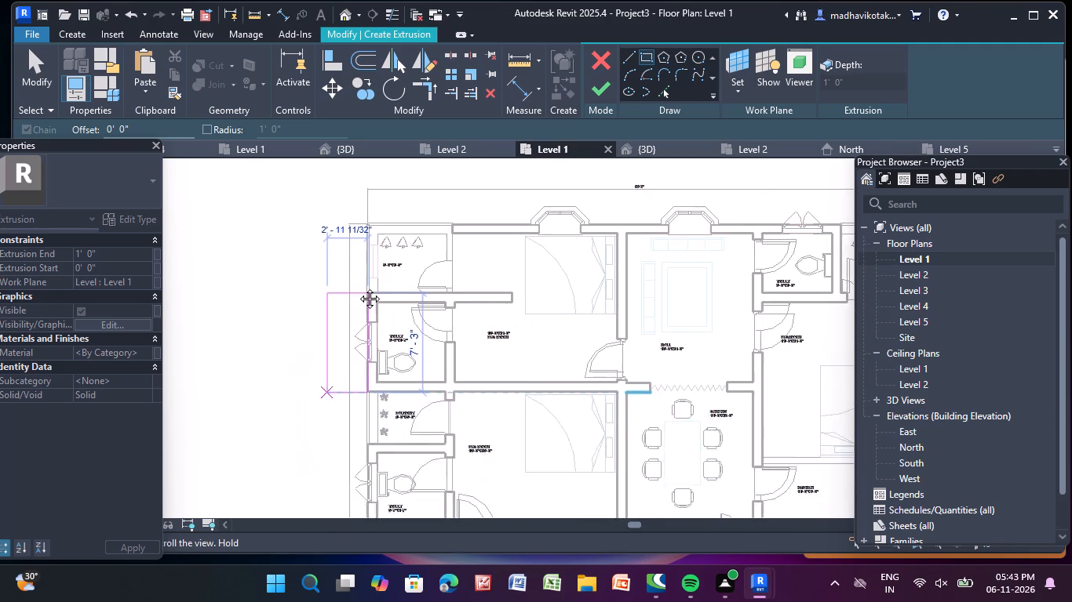
{"action": "middle_click_drag", "start_coordinate": [358, 287], "coordinate": [367, 148]}
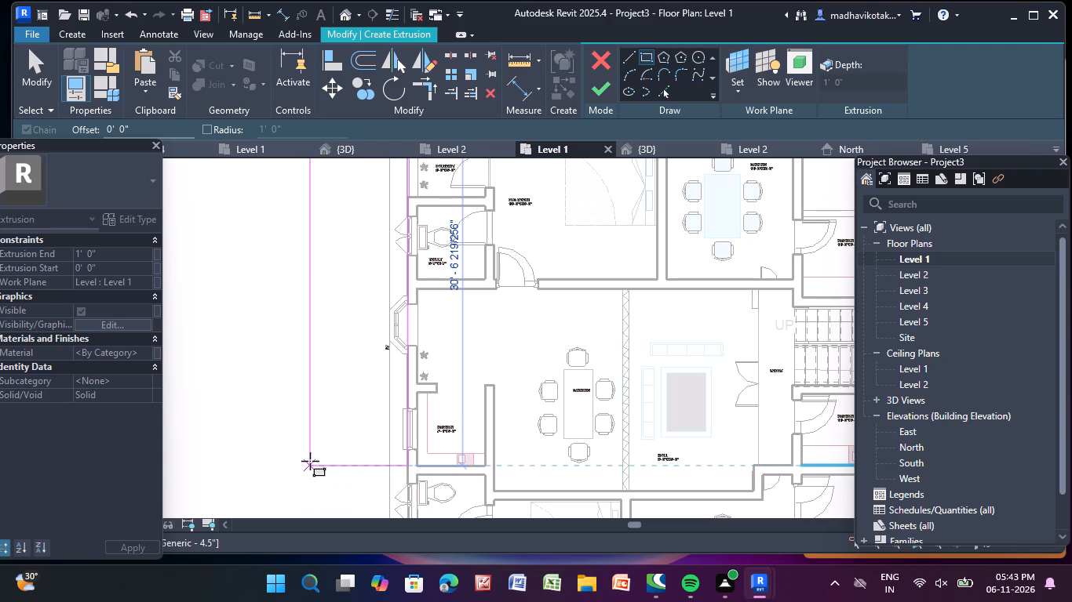
{"action": "middle_click_drag", "start_coordinate": [326, 455], "coordinate": [396, 96]}
{"action": "scroll", "coordinate": [396, 96], "scroll_direction": "down", "scroll_amount": 1}
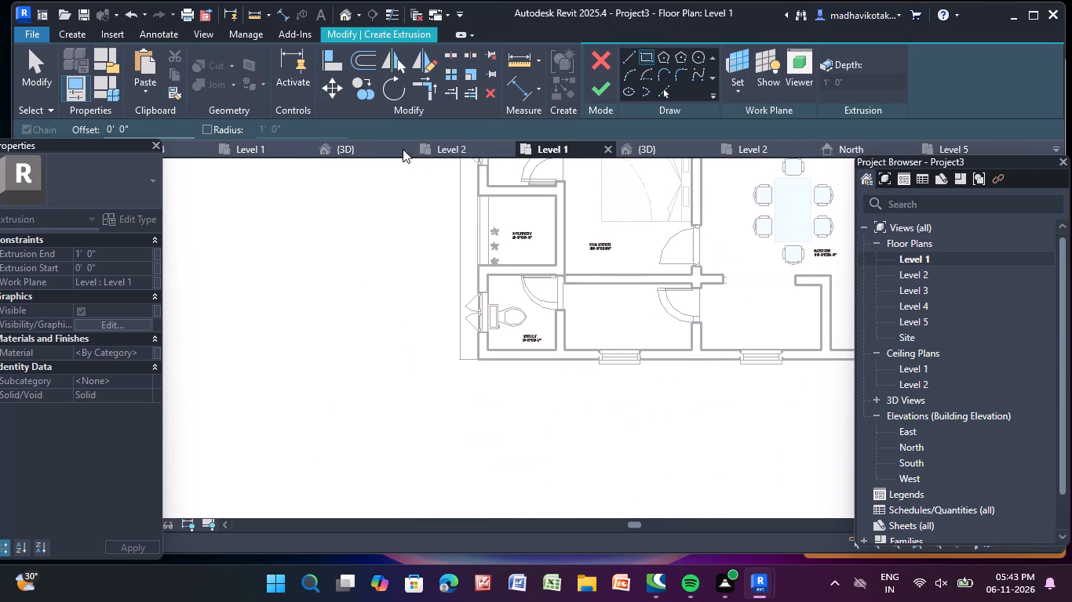
{"action": "left_click", "coordinate": [439, 363]}
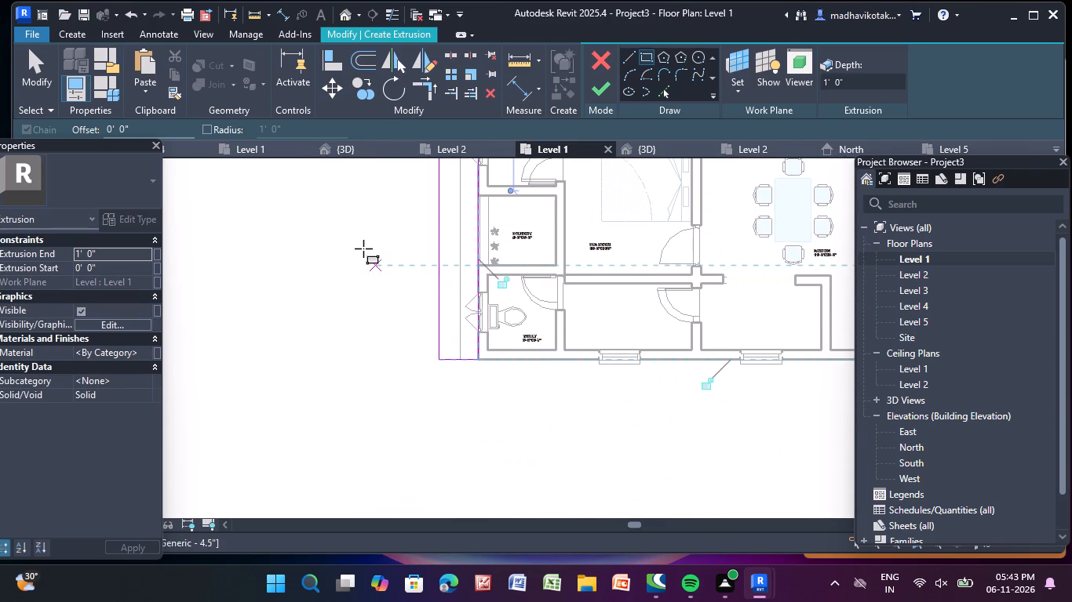
Finish the rectangular extrusion with a depth of 1' 0" and complete the in-place model.
{"action": "left_click", "coordinate": [599, 90]}
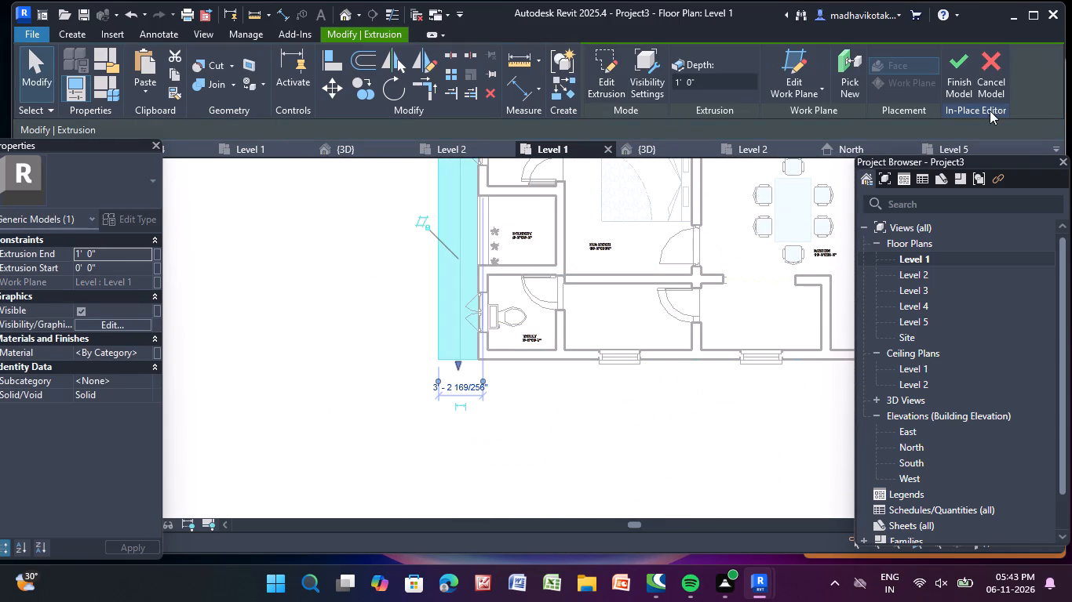
{"action": "left_click", "coordinate": [961, 65]}
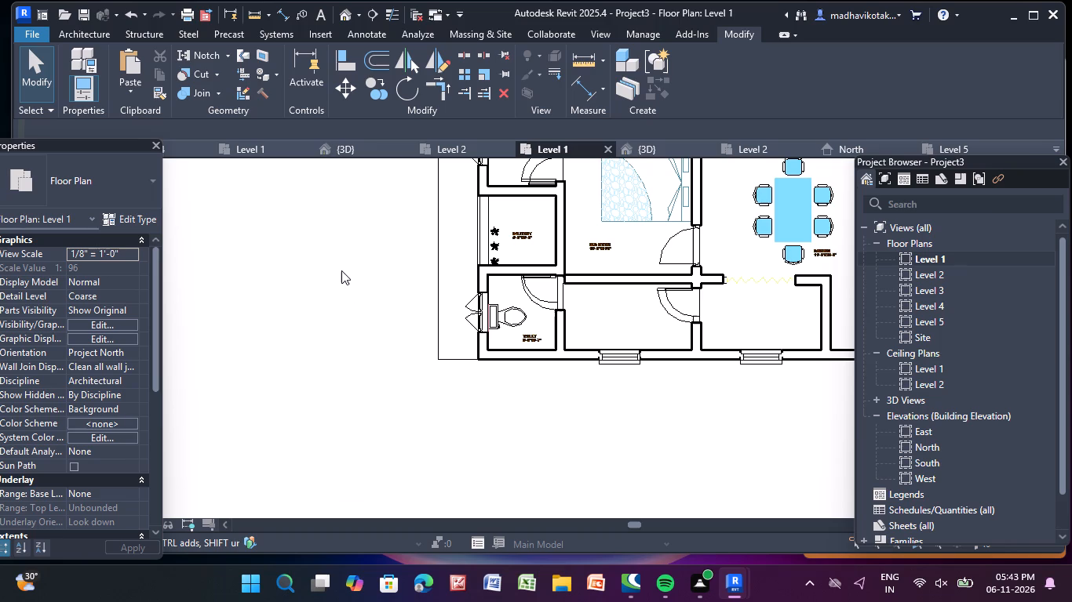
Inspect the new generic model on the Level 1 plan and along the building's base in the 3D view.
{"action": "scroll", "coordinate": [341, 270], "scroll_direction": "down", "scroll_amount": 3}
{"action": "middle_click_drag", "start_coordinate": [341, 269], "coordinate": [329, 423]}
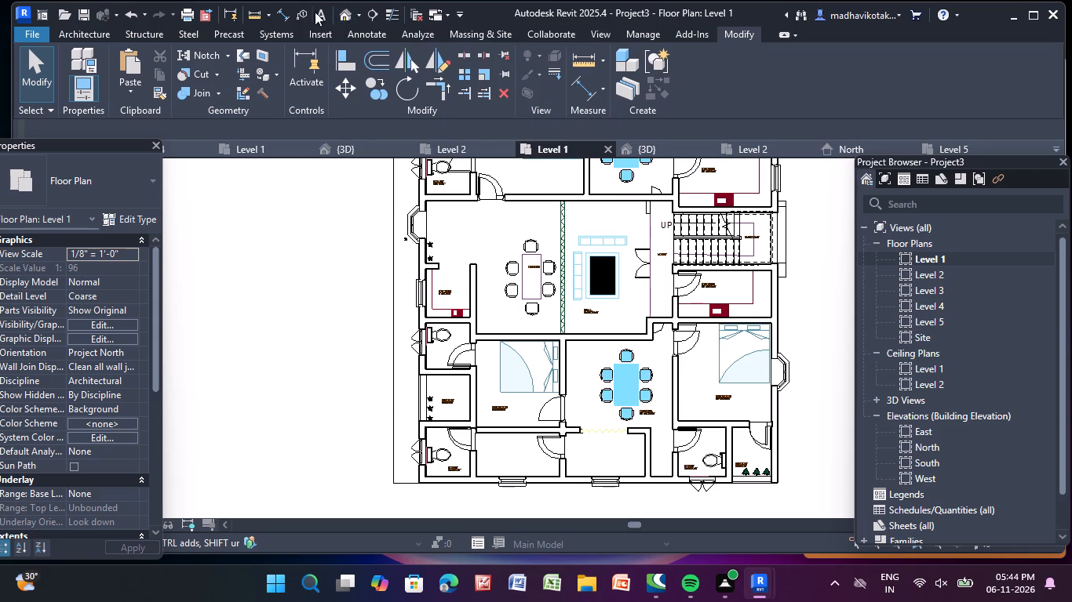
{"action": "left_click", "coordinate": [395, 292]}
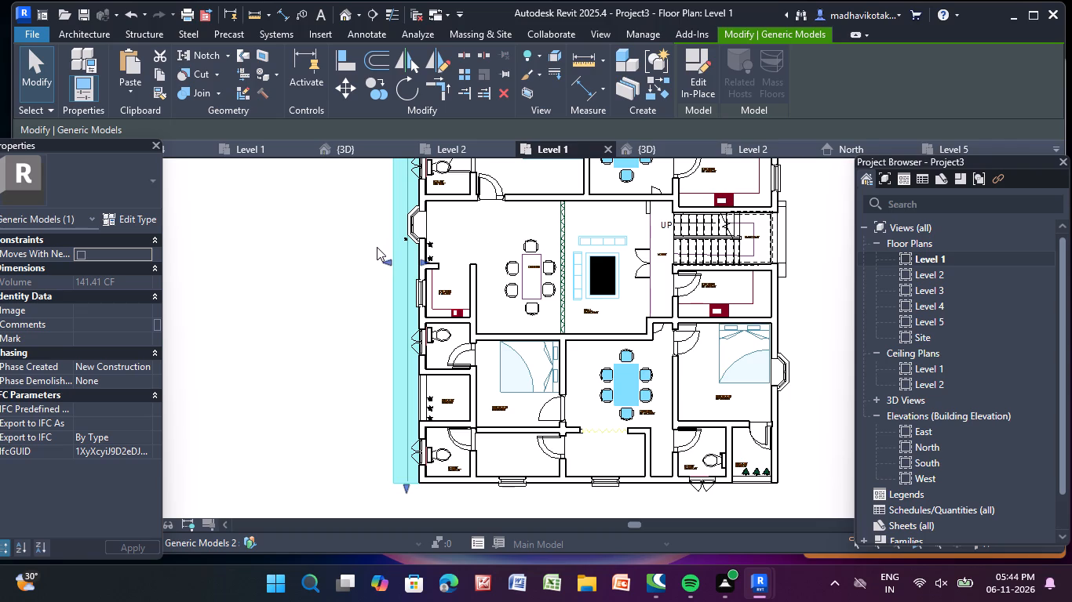
{"action": "left_click", "coordinate": [347, 14]}
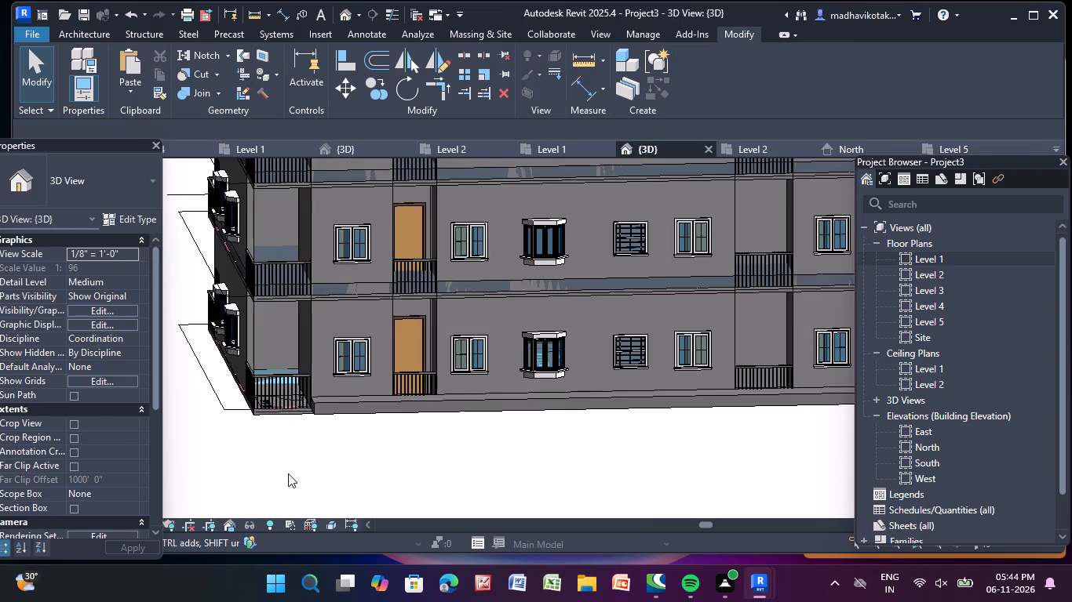
{"action": "left_click", "coordinate": [538, 390]}
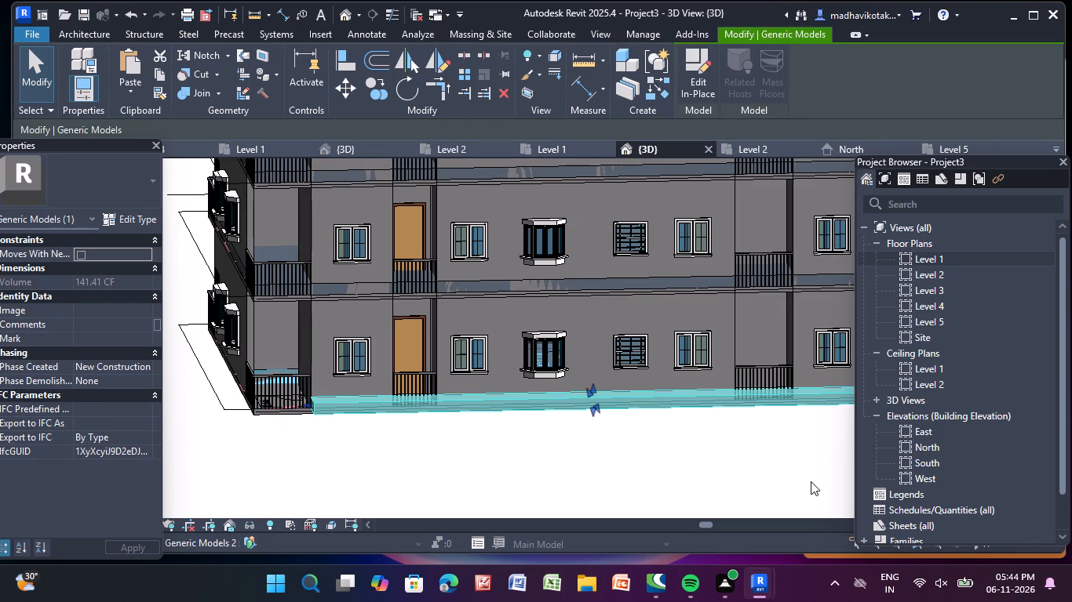
{"action": "middle_click_drag", "start_coordinate": [810, 481], "coordinate": [781, 488], "text": "shift"}
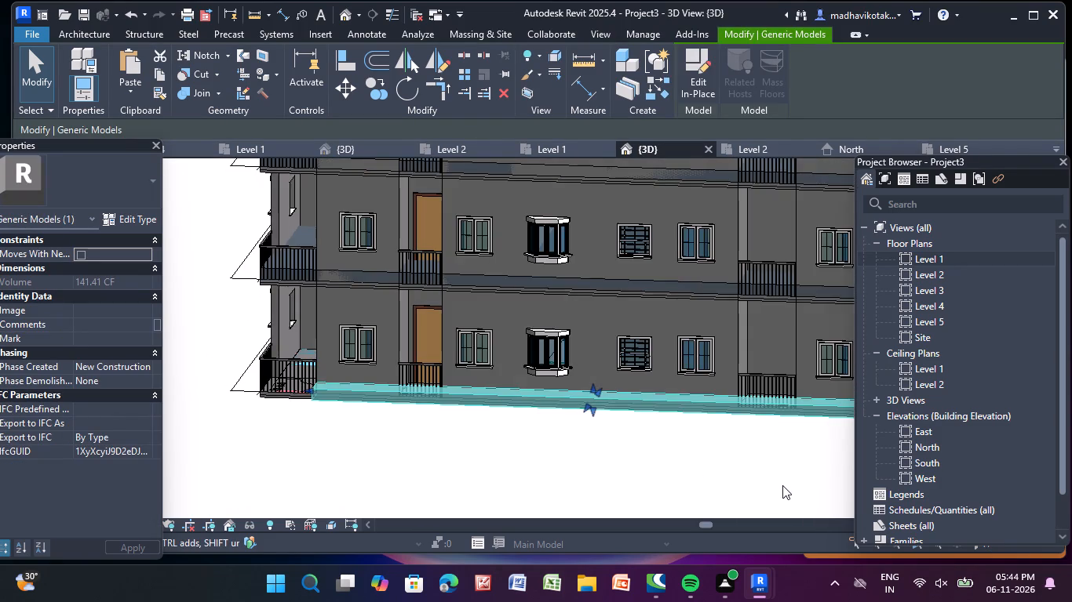
{"action": "scroll", "coordinate": [783, 478], "scroll_direction": "down", "scroll_amount": 3}
{"action": "middle_click_drag", "start_coordinate": [783, 478], "coordinate": [795, 473]}
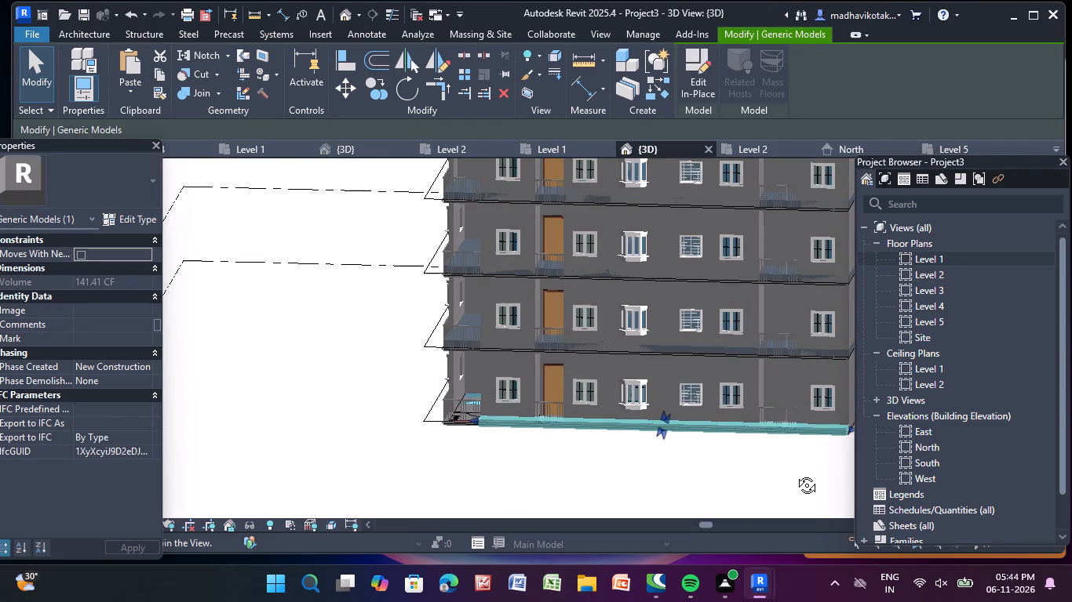
{"action": "middle_click_drag", "start_coordinate": [795, 473], "coordinate": [795, 472]}
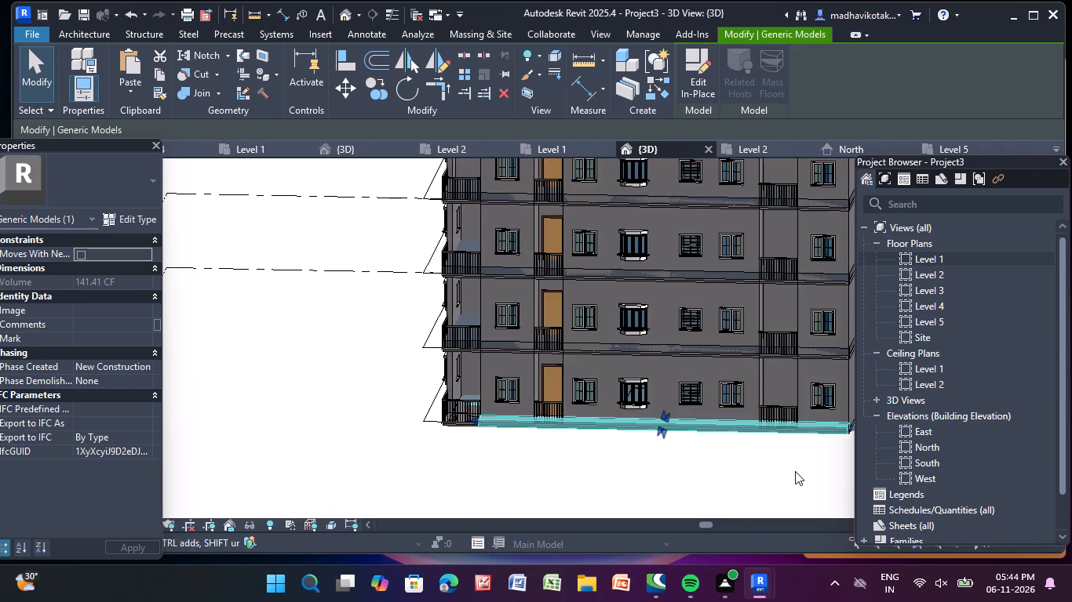
{"action": "middle_click_drag", "start_coordinate": [794, 471], "coordinate": [718, 520]}
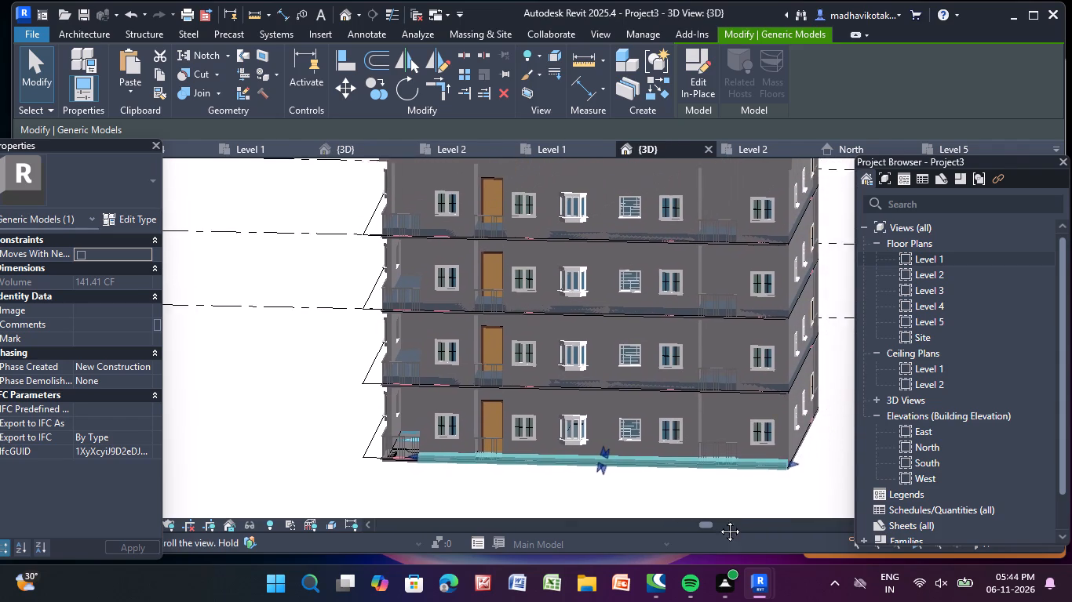
{"action": "middle_click_drag", "start_coordinate": [718, 520], "coordinate": [684, 581]}
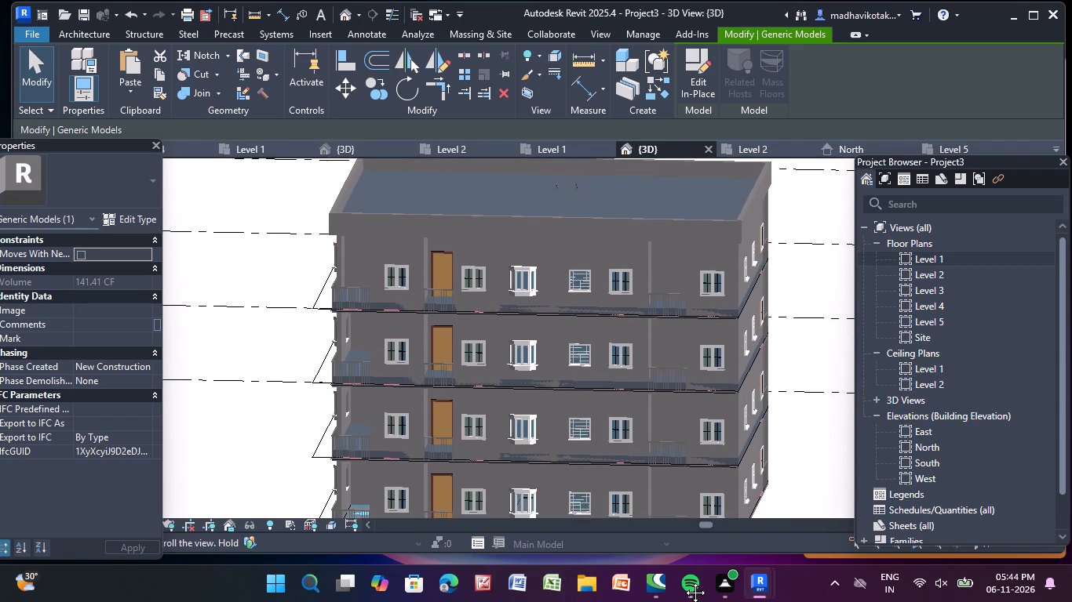
{"action": "middle_click_drag", "start_coordinate": [684, 581], "coordinate": [684, 579]}
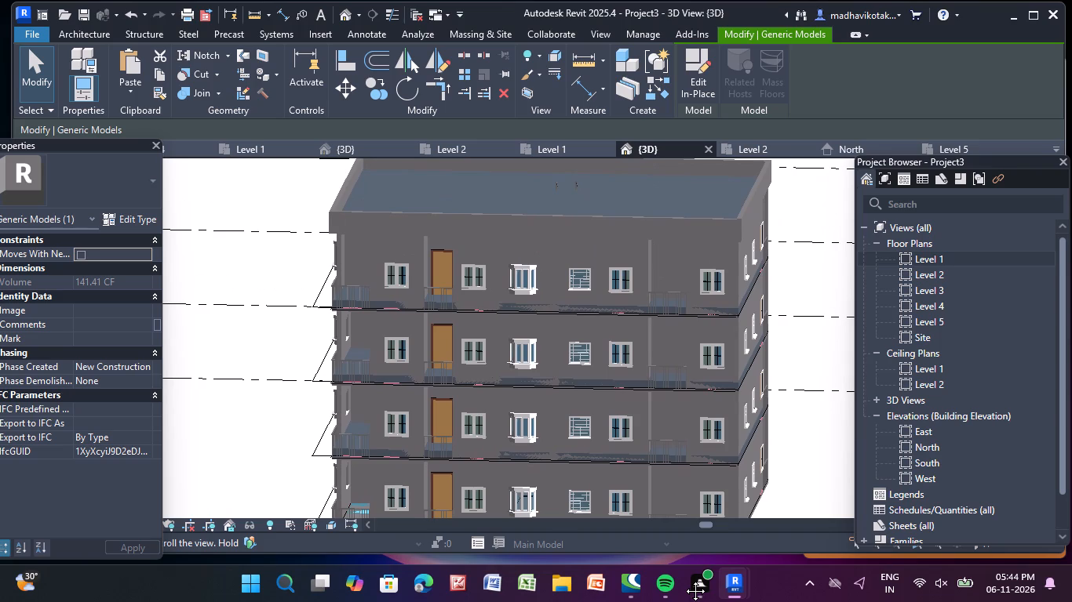
{"action": "middle_click_drag", "start_coordinate": [684, 579], "coordinate": [682, 575]}
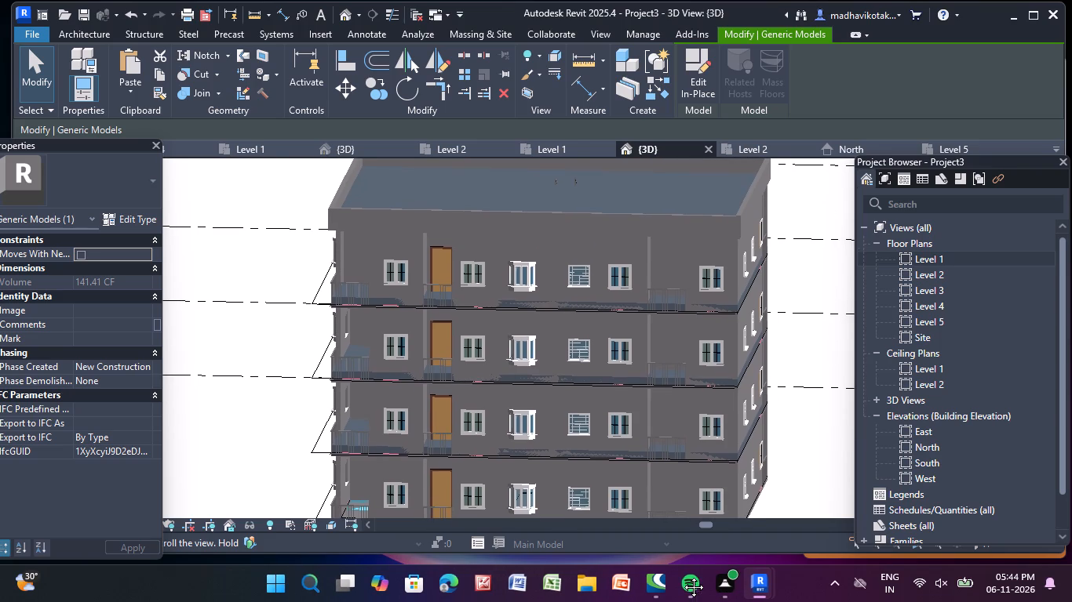
{"action": "middle_click_drag", "start_coordinate": [682, 575], "coordinate": [681, 566]}
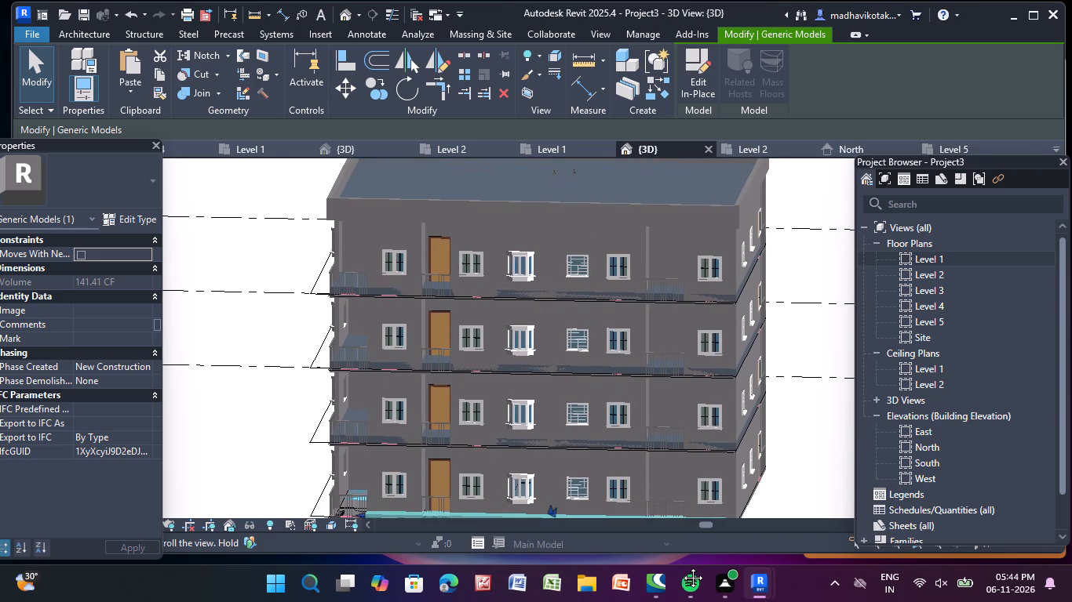
{"action": "middle_click_drag", "start_coordinate": [681, 566], "coordinate": [733, 407]}
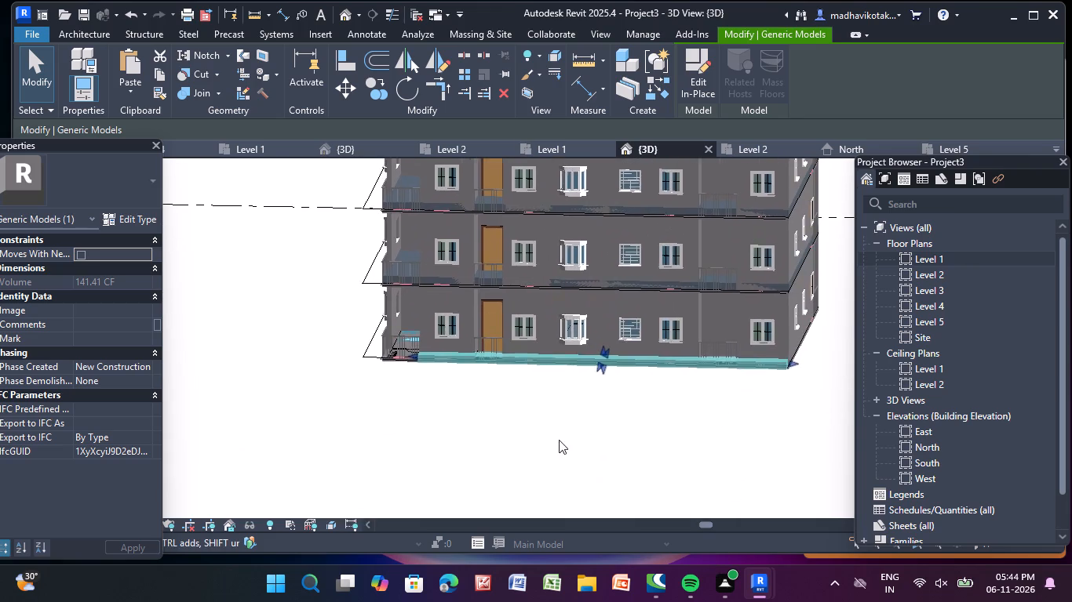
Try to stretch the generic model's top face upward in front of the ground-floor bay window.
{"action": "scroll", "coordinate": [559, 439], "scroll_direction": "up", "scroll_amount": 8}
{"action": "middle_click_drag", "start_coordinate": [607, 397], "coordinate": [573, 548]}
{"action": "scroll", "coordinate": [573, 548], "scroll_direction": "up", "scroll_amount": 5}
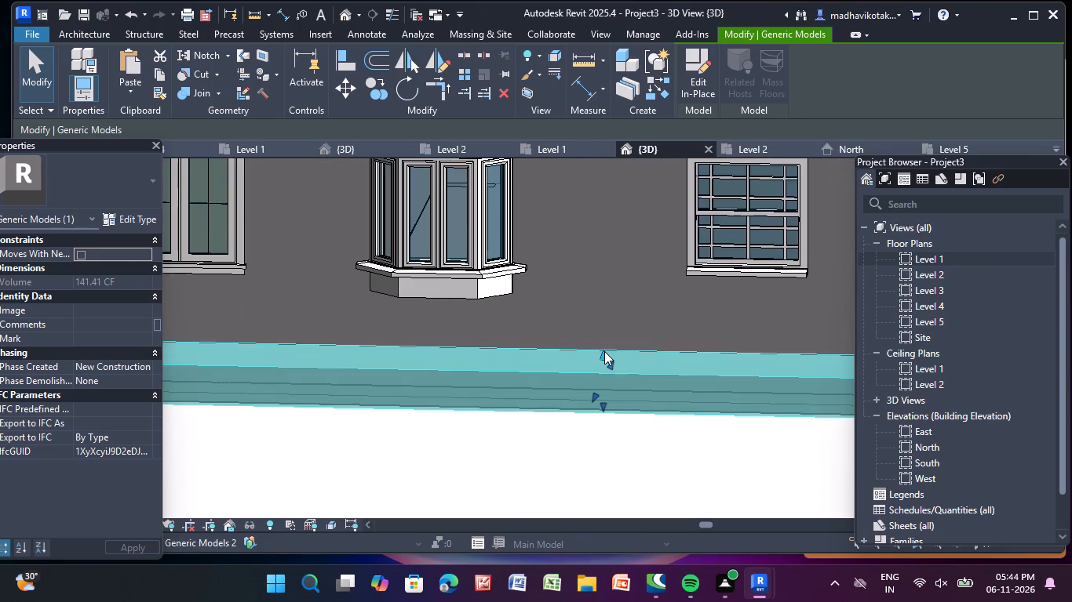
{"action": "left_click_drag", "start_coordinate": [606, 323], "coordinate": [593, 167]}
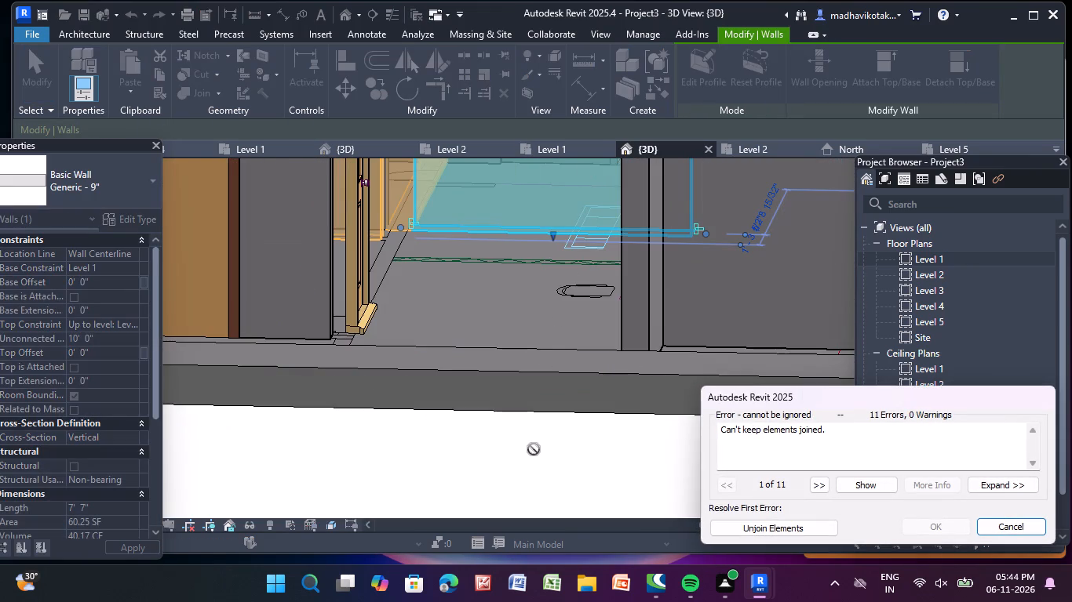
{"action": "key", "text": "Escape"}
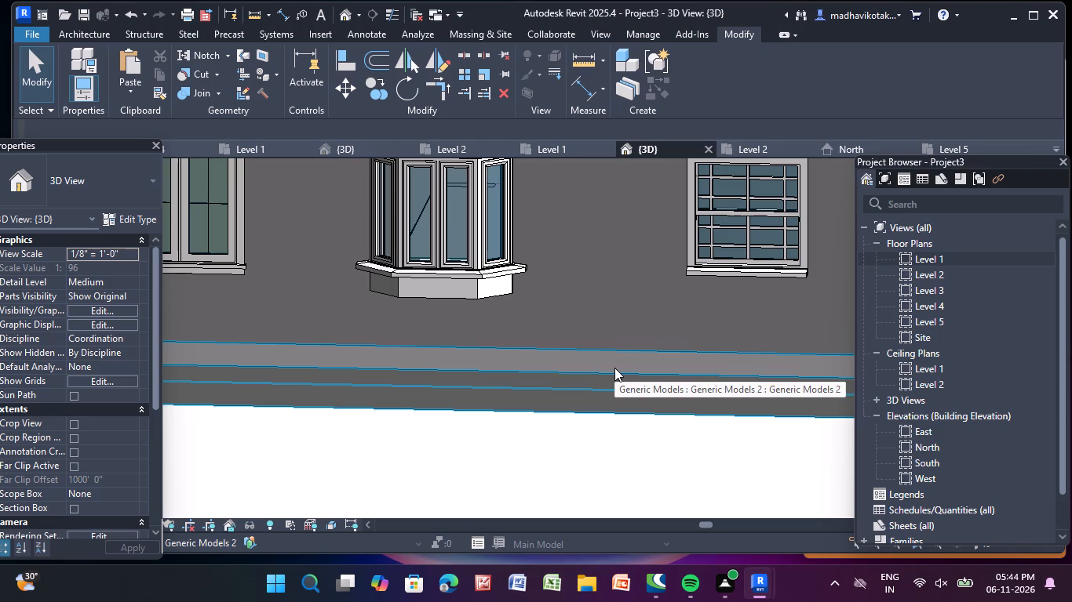
Raise the generic model's top face to about the head height of the ground-floor windows.
{"action": "left_click", "coordinate": [614, 368]}
{"action": "scroll", "coordinate": [614, 366], "scroll_direction": "down", "scroll_amount": 1}
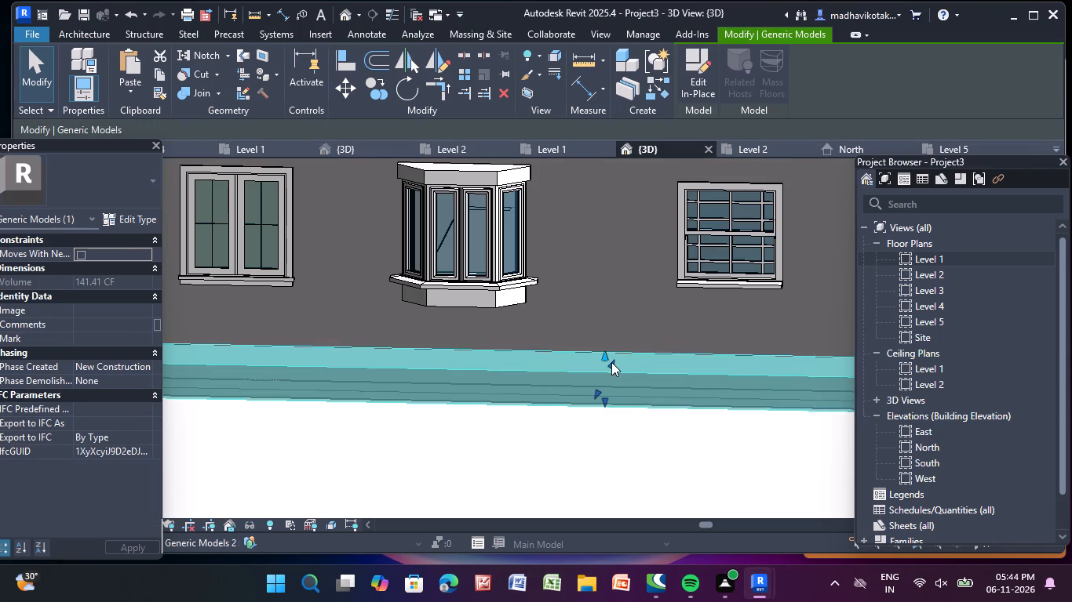
{"action": "left_click_drag", "start_coordinate": [611, 363], "coordinate": [577, 180]}
{"action": "scroll", "coordinate": [615, 180], "scroll_direction": "down", "scroll_amount": 6}
{"action": "scroll", "coordinate": [1070, 0], "scroll_direction": "down", "scroll_amount": 5}
{"action": "scroll", "coordinate": [643, 290], "scroll_direction": "down", "scroll_amount": 2}
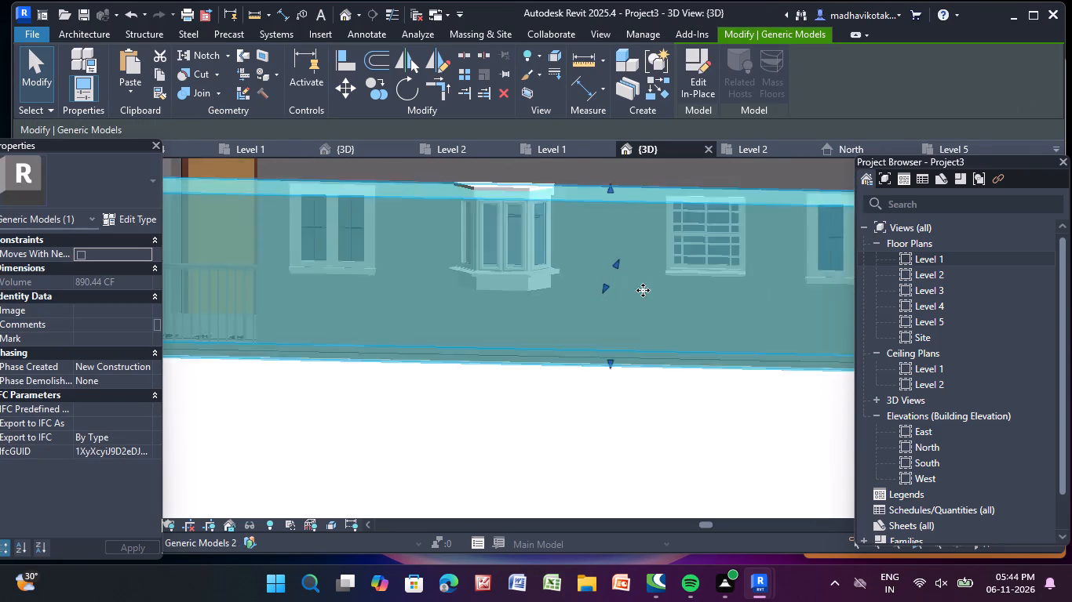
Shorten the generic model by pulling its end face back from the building corner to the near side of the ground-floor balcony.
{"action": "scroll", "coordinate": [643, 290], "scroll_direction": "down", "scroll_amount": 4}
{"action": "middle_click_drag", "start_coordinate": [682, 356], "coordinate": [498, 406]}
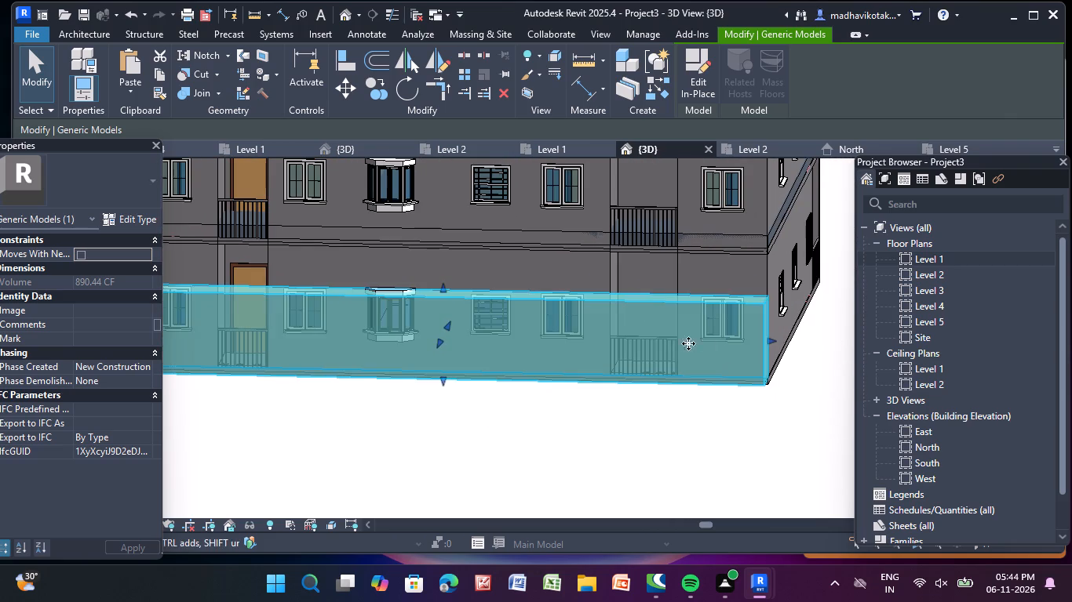
{"action": "scroll", "coordinate": [779, 335], "scroll_direction": "up", "scroll_amount": 2}
{"action": "left_click_drag", "start_coordinate": [763, 339], "coordinate": [657, 360]}
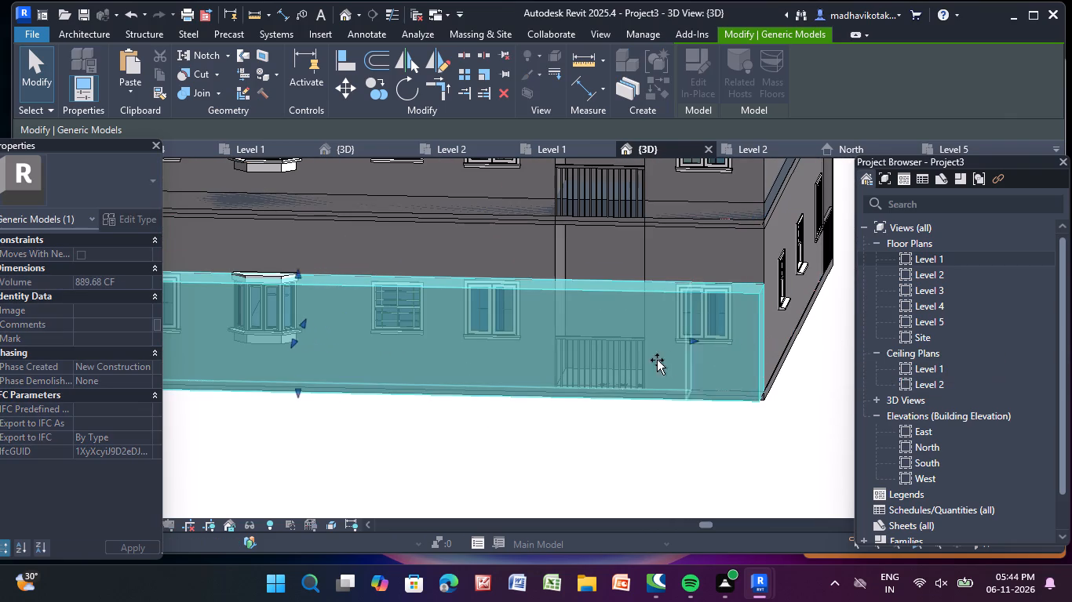
{"action": "left_click_drag", "start_coordinate": [657, 360], "coordinate": [548, 368]}
{"action": "middle_click_drag", "start_coordinate": [503, 295], "coordinate": [536, 303]}
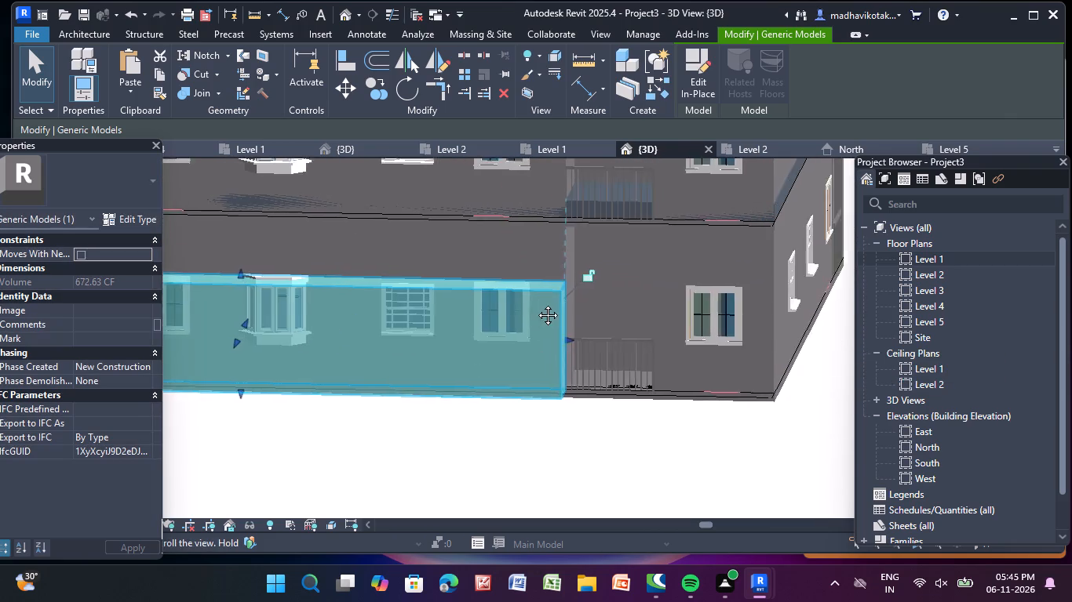
{"action": "middle_click_drag", "start_coordinate": [536, 303], "coordinate": [756, 362]}
{"action": "scroll", "coordinate": [454, 357], "scroll_direction": "down", "scroll_amount": 4}
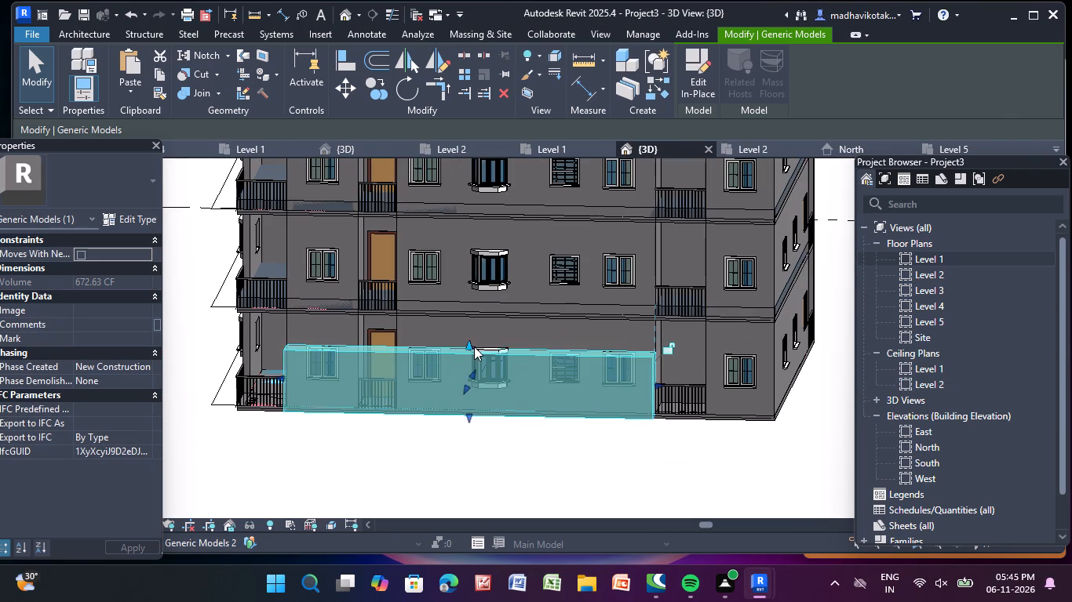
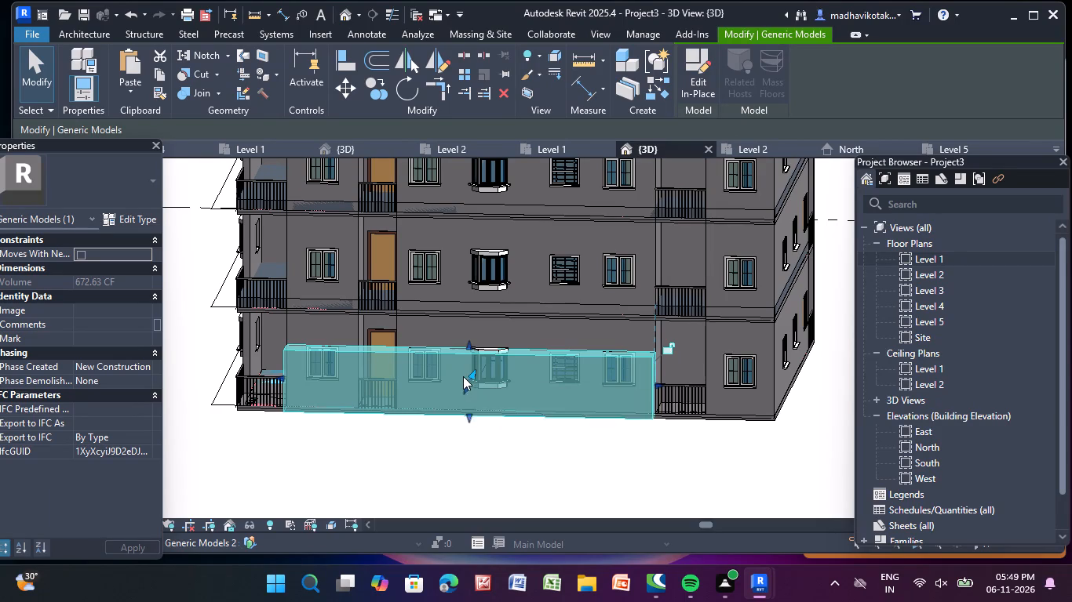
Raise the generic model's top face up the facade in stages until it meets the underside of the roof parapet.
{"action": "middle_click_drag", "start_coordinate": [461, 383], "coordinate": [469, 451]}
{"action": "left_click_drag", "start_coordinate": [476, 413], "coordinate": [463, 265]}
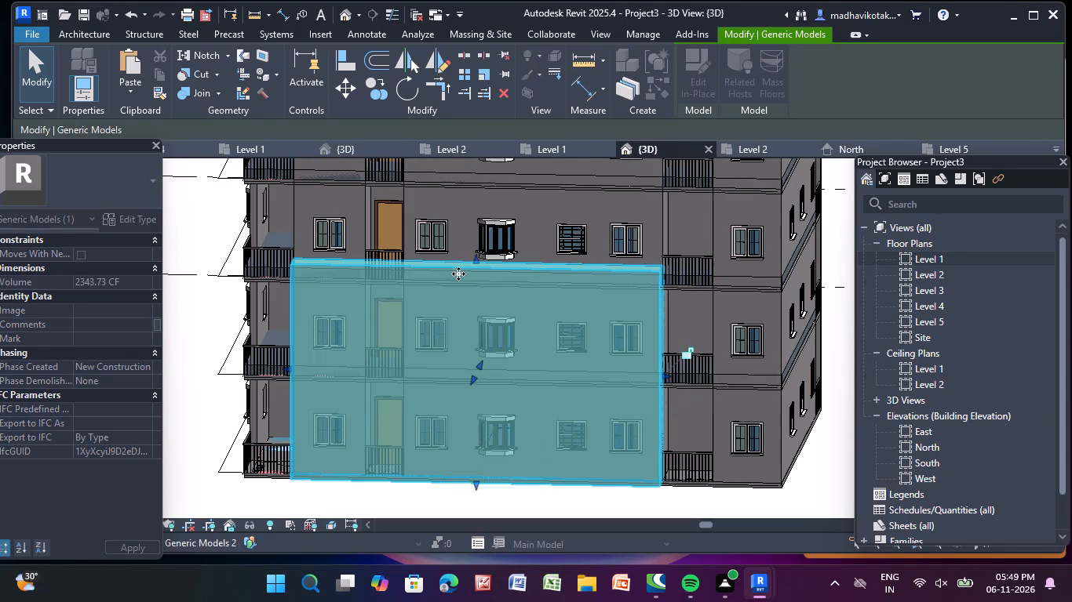
{"action": "middle_click_drag", "start_coordinate": [427, 422], "coordinate": [423, 541]}
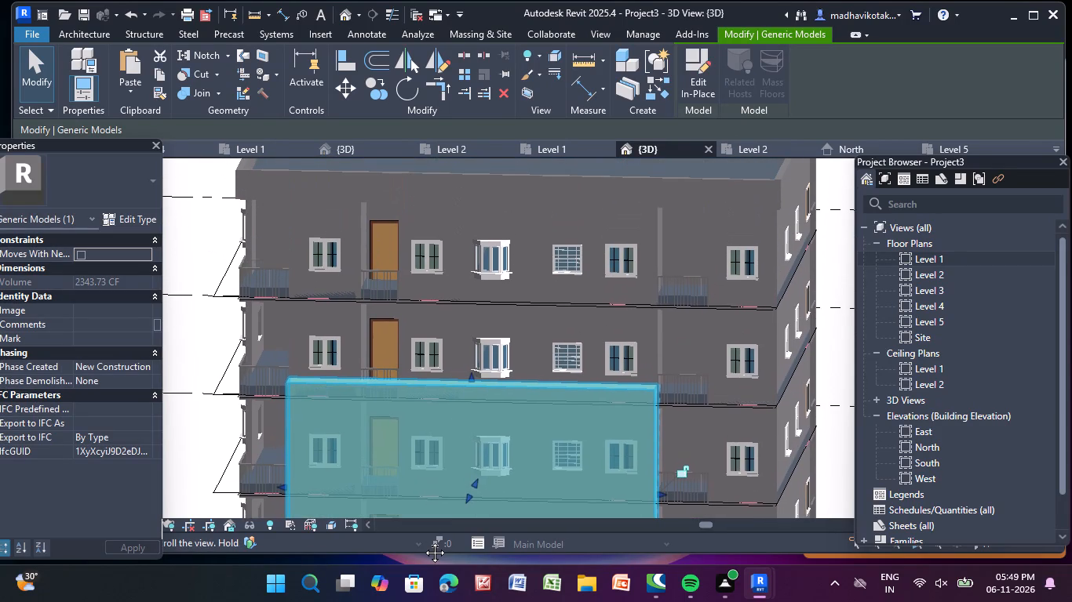
{"action": "middle_click_drag", "start_coordinate": [423, 541], "coordinate": [422, 541]}
{"action": "middle_click_drag", "start_coordinate": [422, 541], "coordinate": [441, 601]}
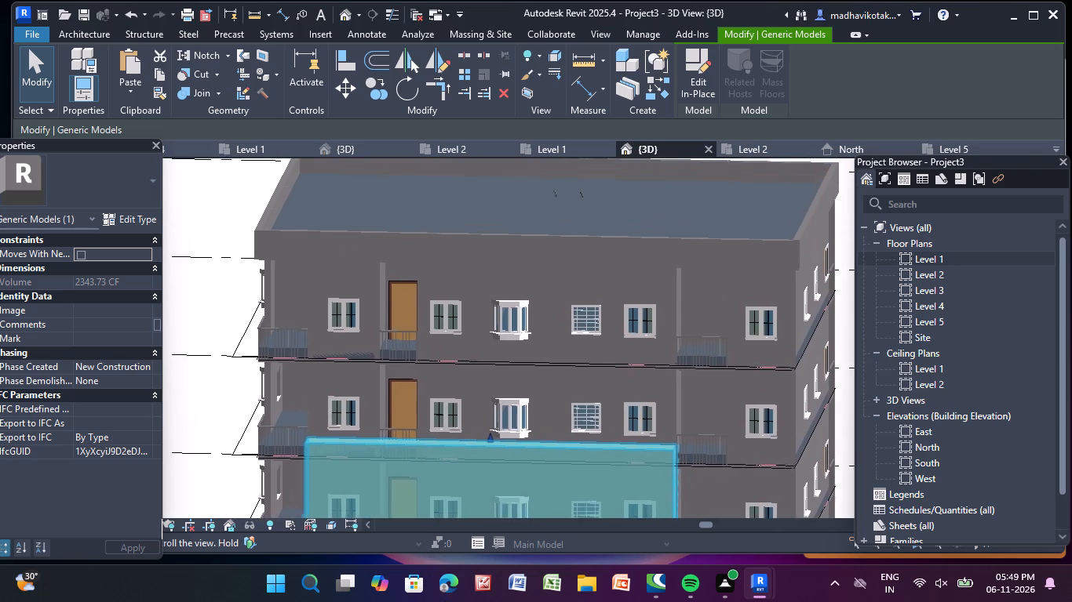
{"action": "middle_click_drag", "start_coordinate": [441, 601], "coordinate": [443, 599]}
{"action": "left_click_drag", "start_coordinate": [491, 441], "coordinate": [496, 292]}
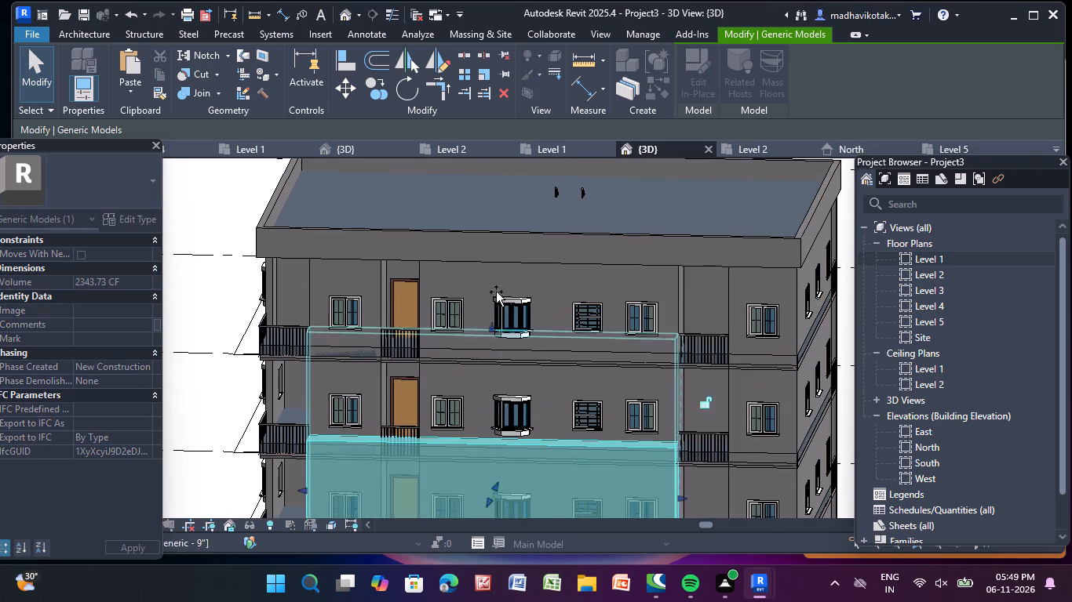
{"action": "left_click_drag", "start_coordinate": [496, 292], "coordinate": [498, 261]}
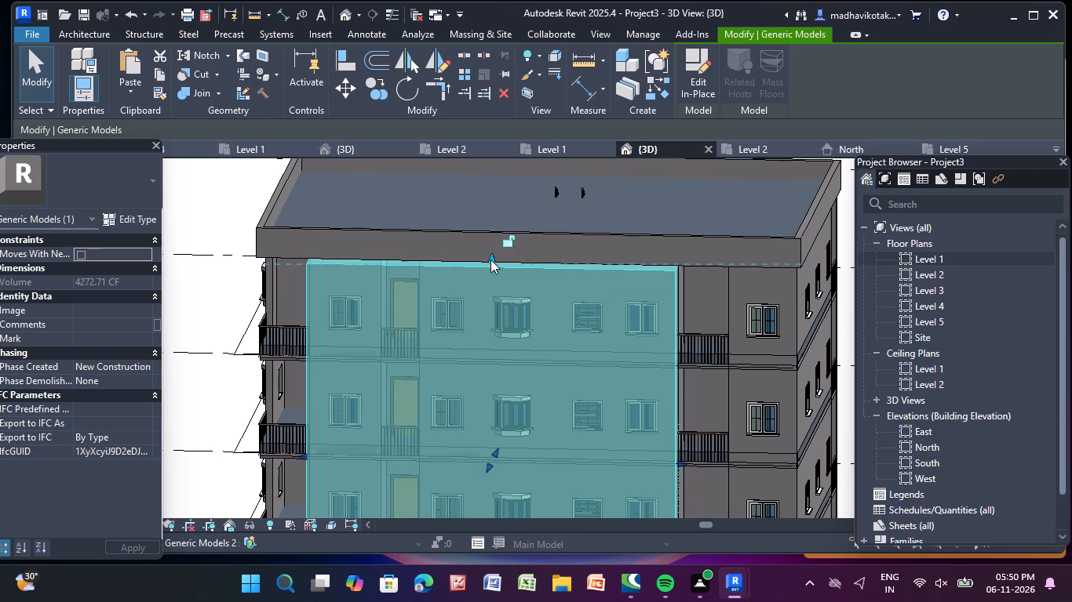
{"action": "left_click", "coordinate": [644, 199]}
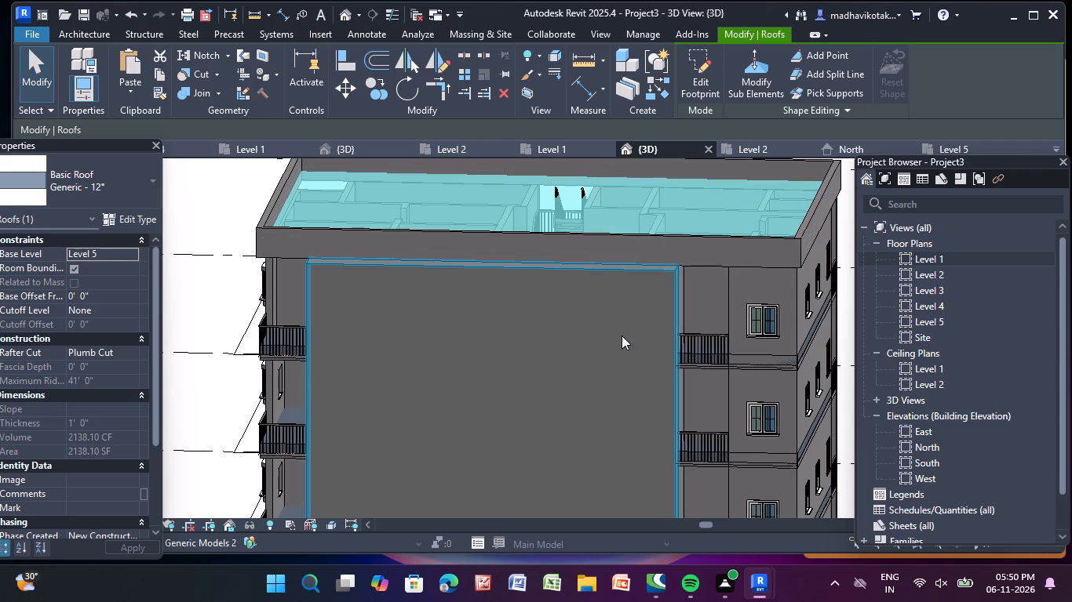
{"action": "key", "text": "Escape"}
Shorten the generic model by pulling its end face in to the near edge of the balcony door column.
{"action": "scroll", "coordinate": [630, 354], "scroll_direction": "down", "scroll_amount": 4}
{"action": "middle_click_drag", "start_coordinate": [633, 391], "coordinate": [634, 386]}
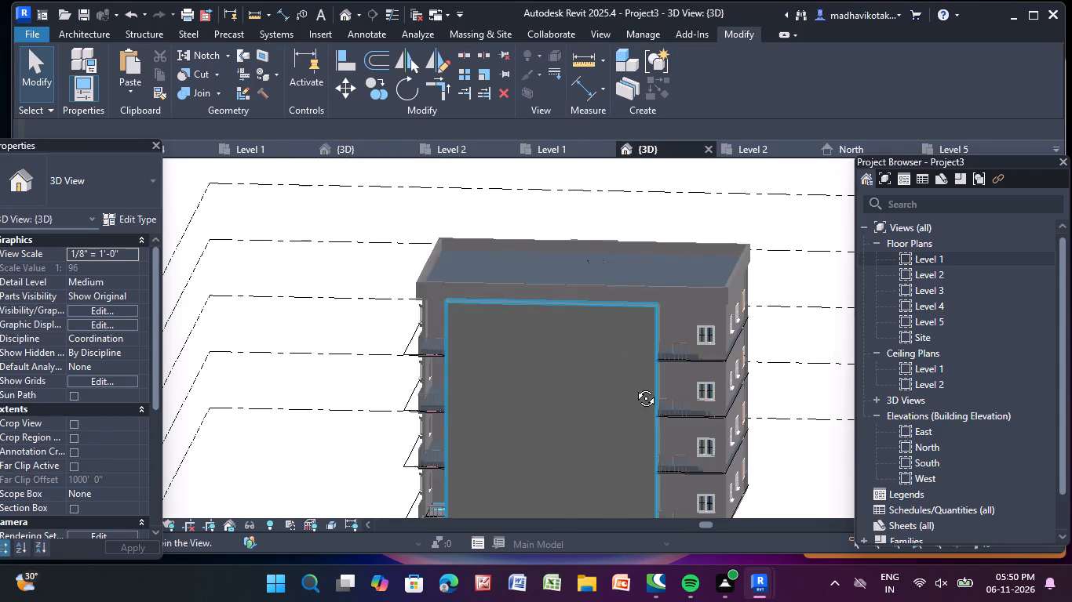
{"action": "middle_click_drag", "start_coordinate": [634, 386], "coordinate": [638, 327]}
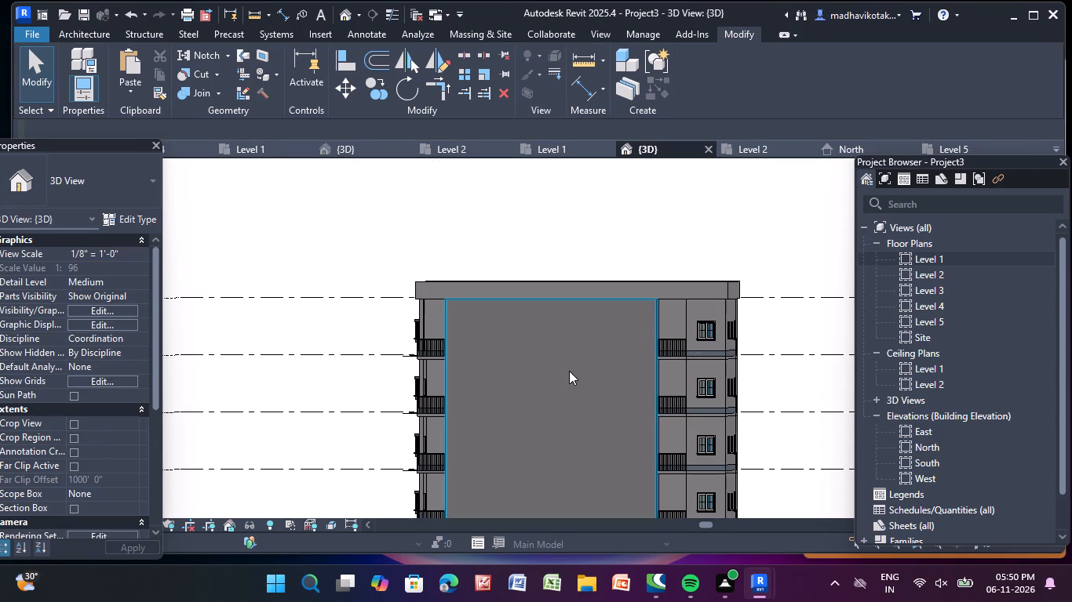
{"action": "scroll", "coordinate": [569, 369], "scroll_direction": "down", "scroll_amount": 1}
{"action": "middle_click_drag", "start_coordinate": [566, 366], "coordinate": [563, 330]}
{"action": "left_click", "coordinate": [563, 329]}
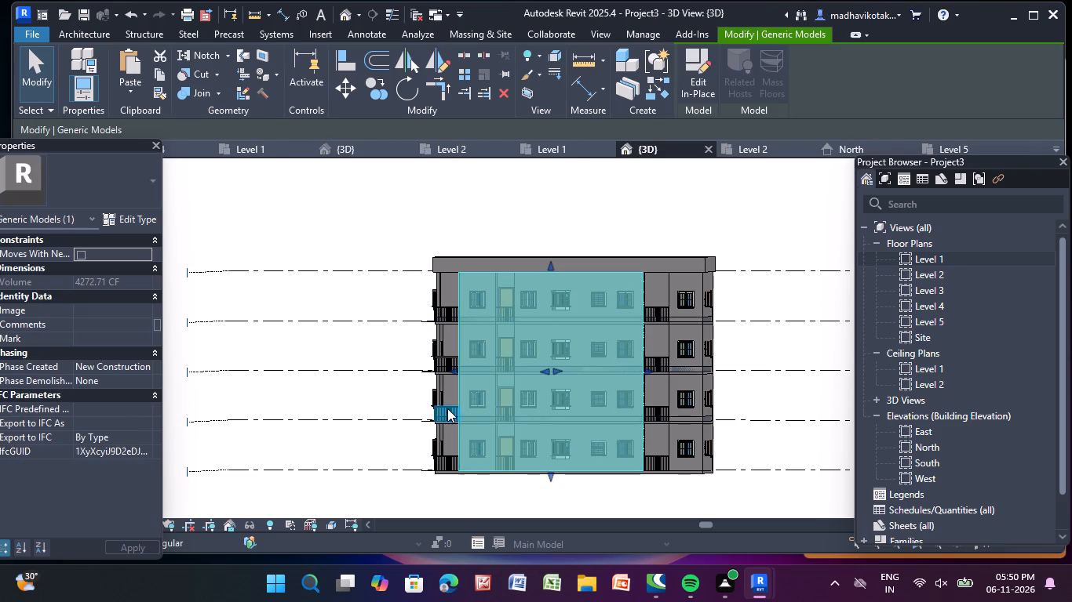
{"action": "scroll", "coordinate": [449, 408], "scroll_direction": "up", "scroll_amount": 3}
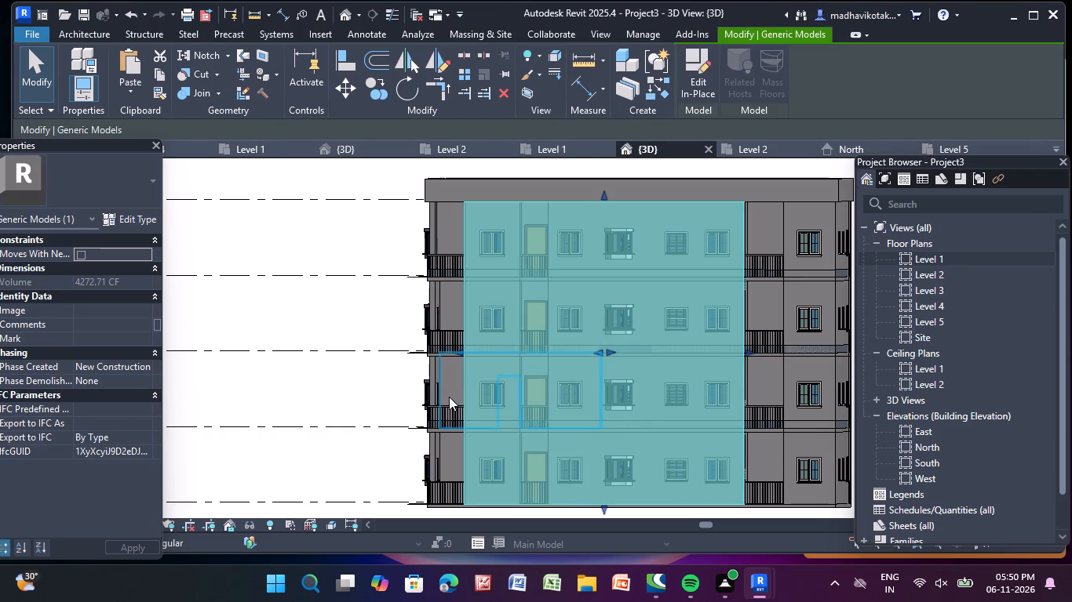
{"action": "middle_click_drag", "start_coordinate": [449, 396], "coordinate": [374, 376]}
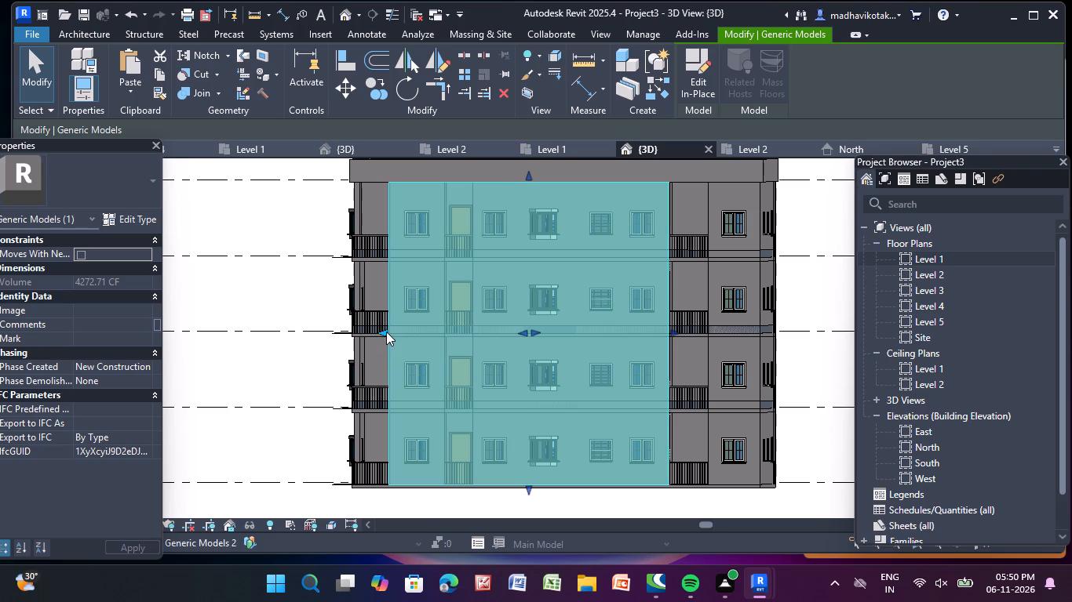
{"action": "left_click_drag", "start_coordinate": [386, 332], "coordinate": [466, 328]}
{"action": "left_click", "coordinate": [258, 212]}
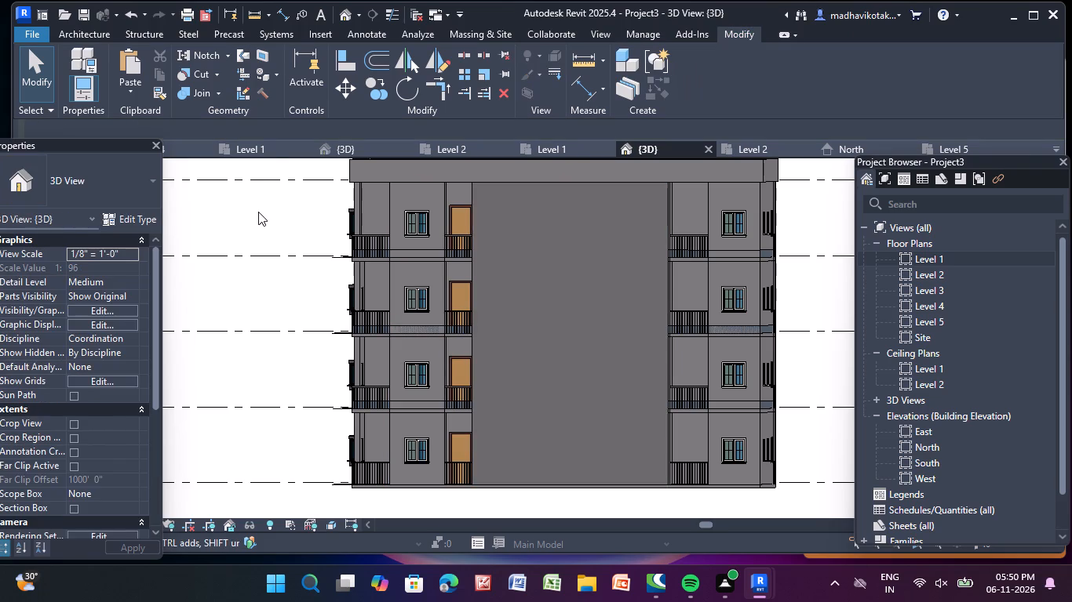
Edit the generic model in place and sketch a void extrusion rectangle about 36' tall on its front face, on the door side.
{"action": "left_click", "coordinate": [533, 285]}
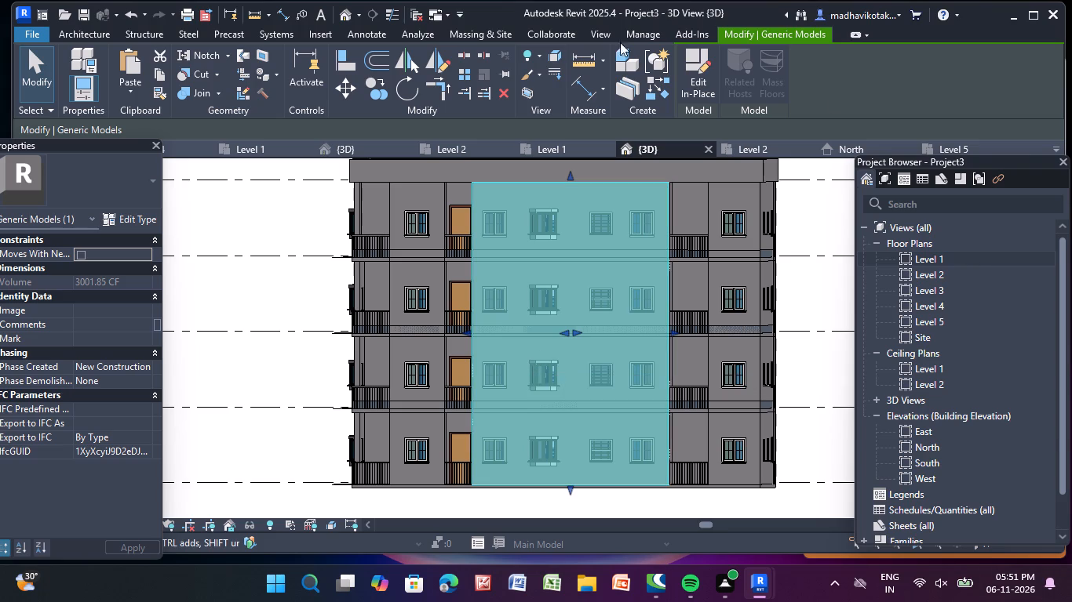
{"action": "left_click", "coordinate": [695, 53]}
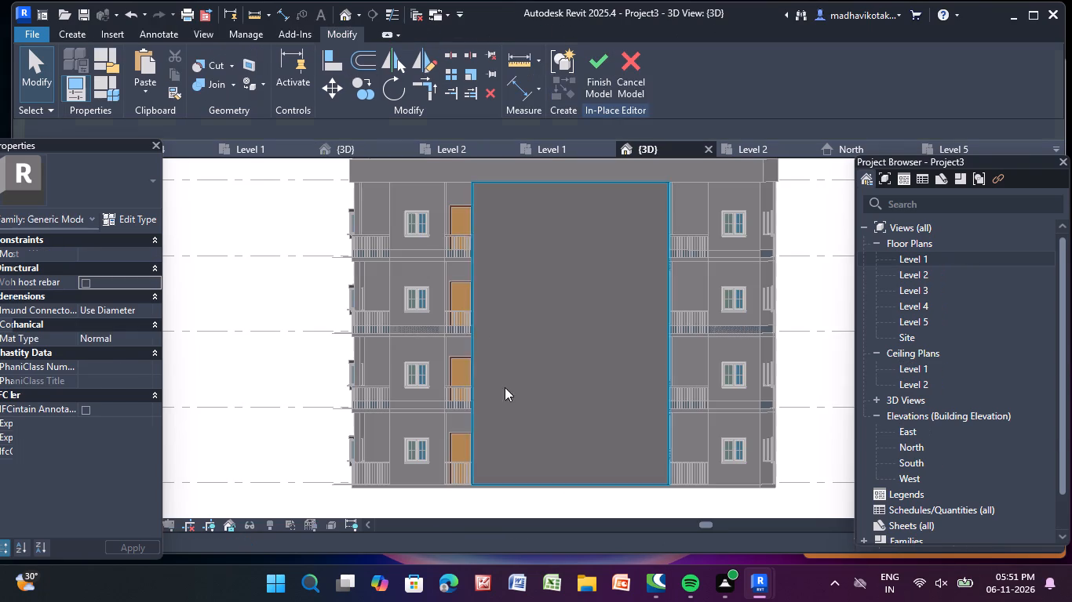
{"action": "left_click", "coordinate": [64, 27]}
{"action": "left_click", "coordinate": [78, 36]}
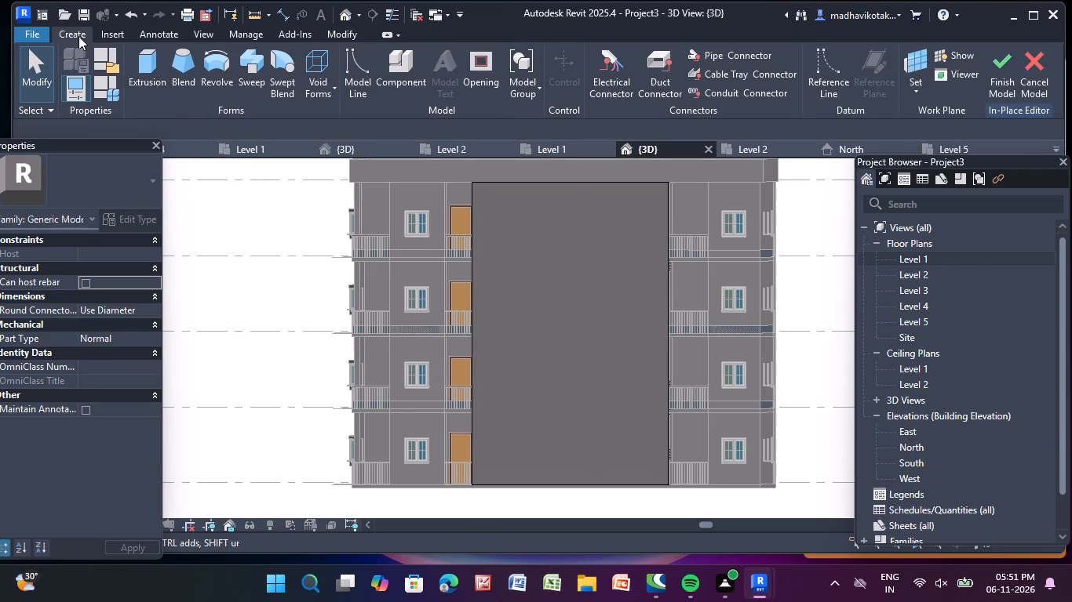
{"action": "left_click", "coordinate": [308, 51]}
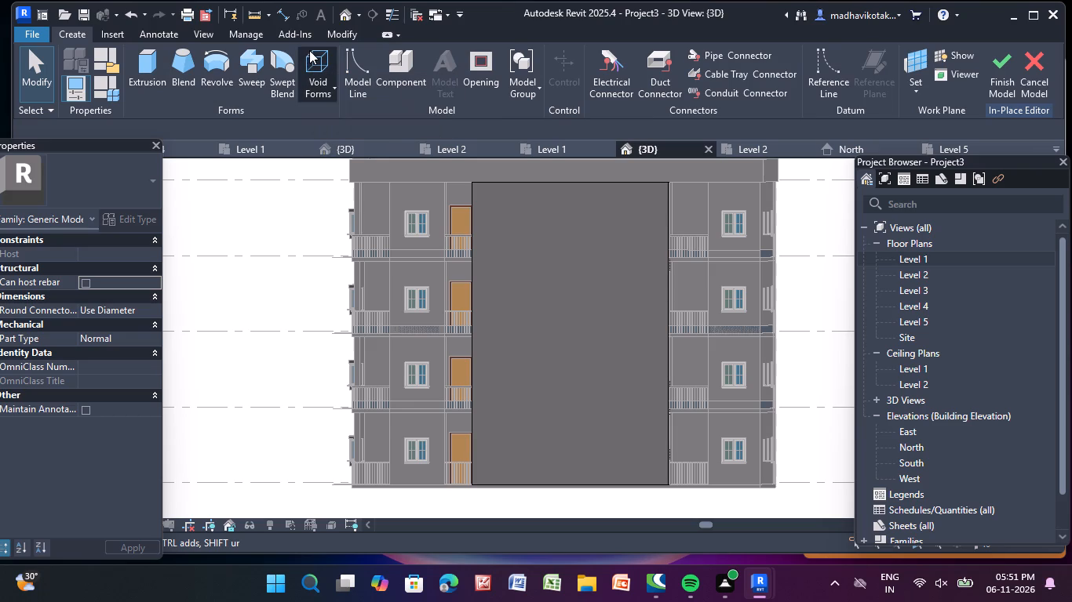
{"action": "left_click", "coordinate": [339, 112]}
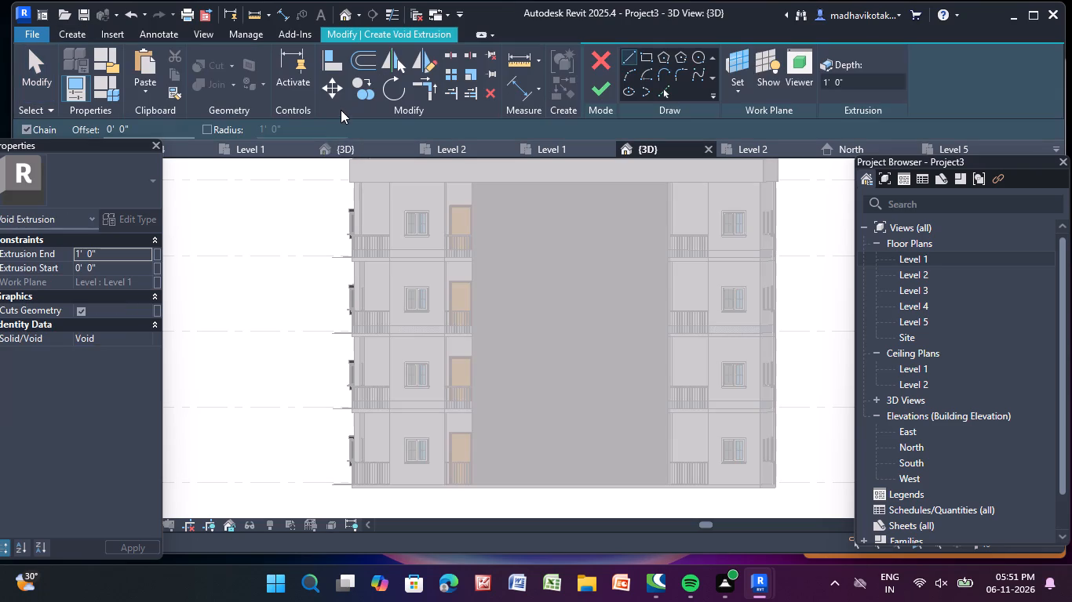
{"action": "left_click", "coordinate": [734, 92]}
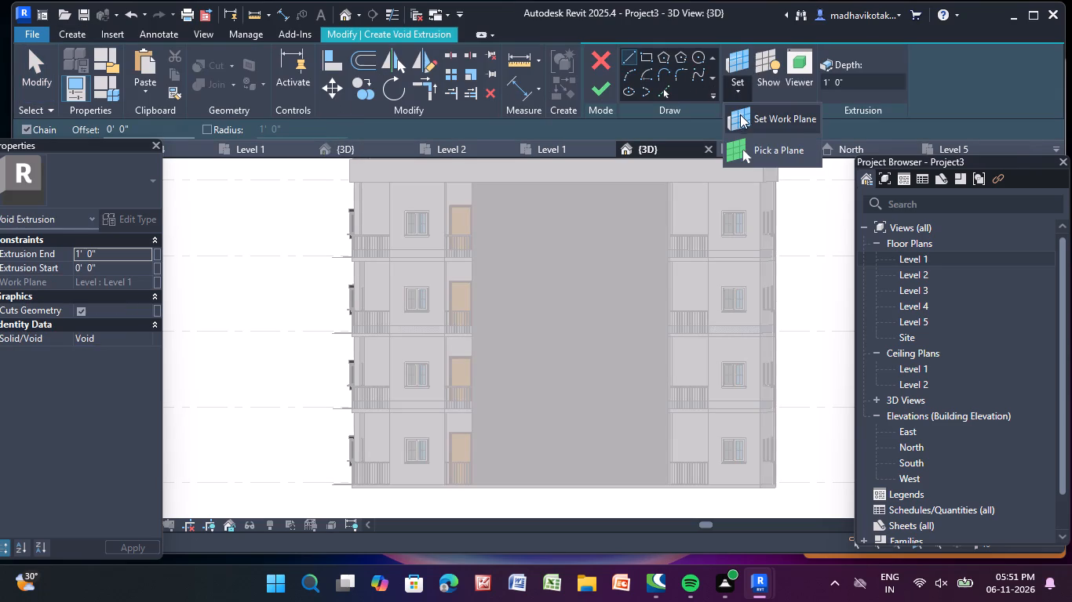
{"action": "left_click", "coordinate": [761, 147]}
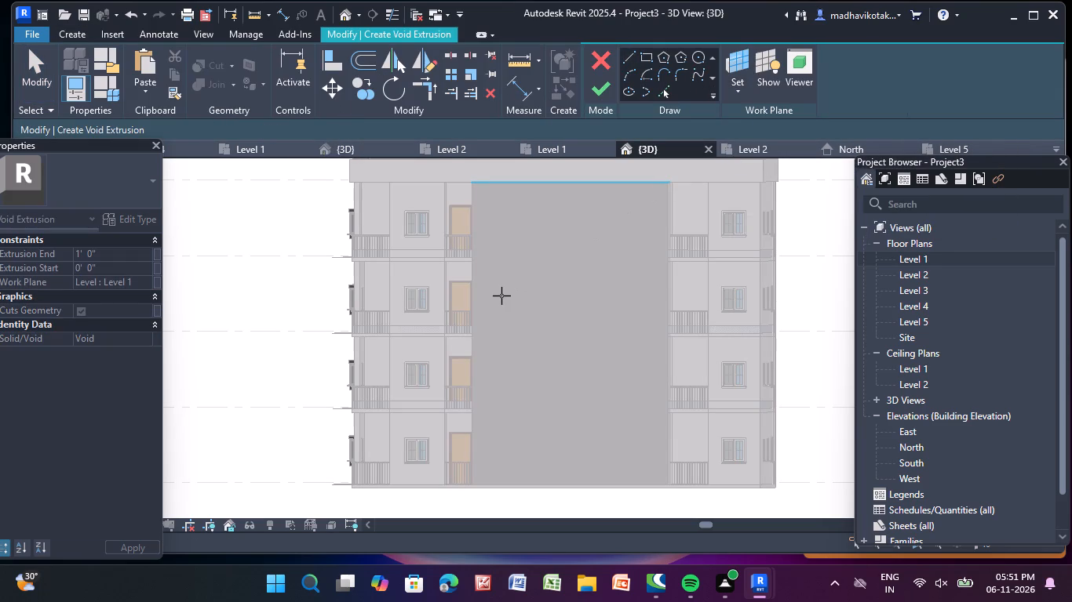
{"action": "left_click", "coordinate": [501, 296]}
{"action": "left_click", "coordinate": [644, 61]}
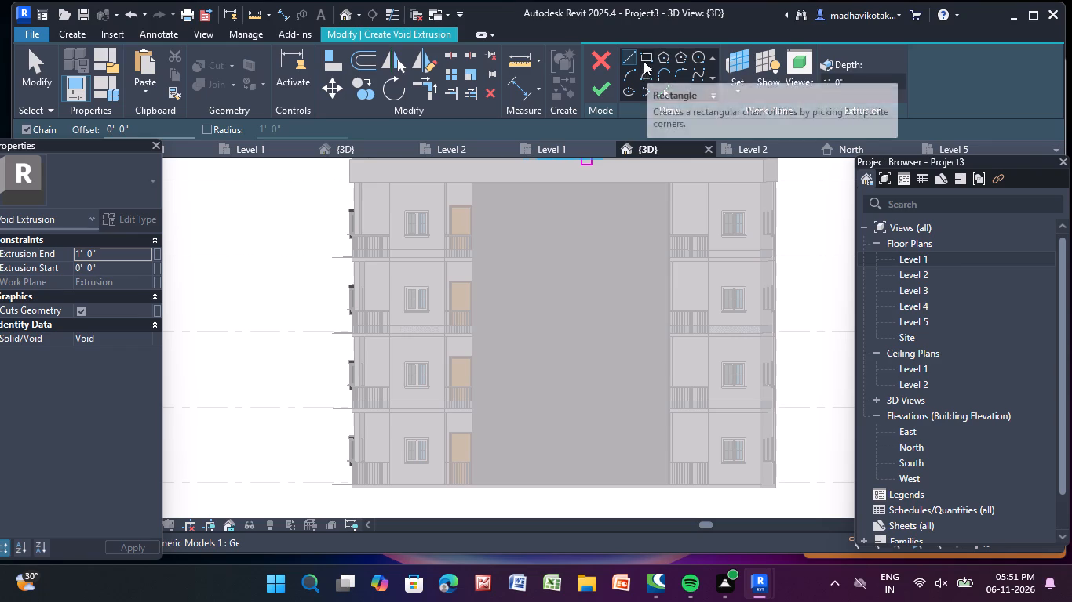
{"action": "left_click", "coordinate": [496, 201]}
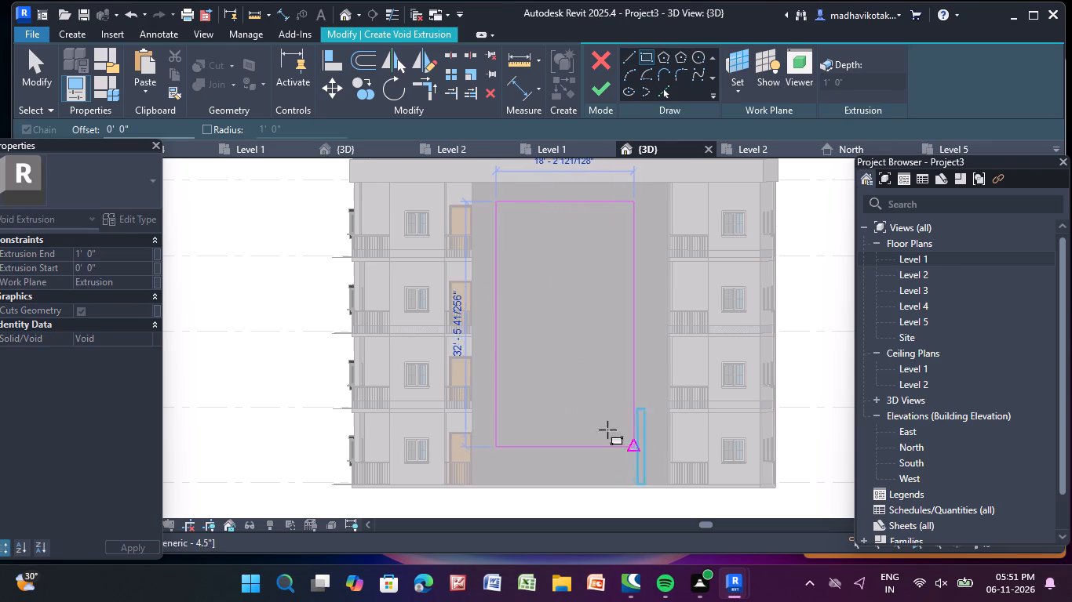
{"action": "left_click", "coordinate": [552, 473]}
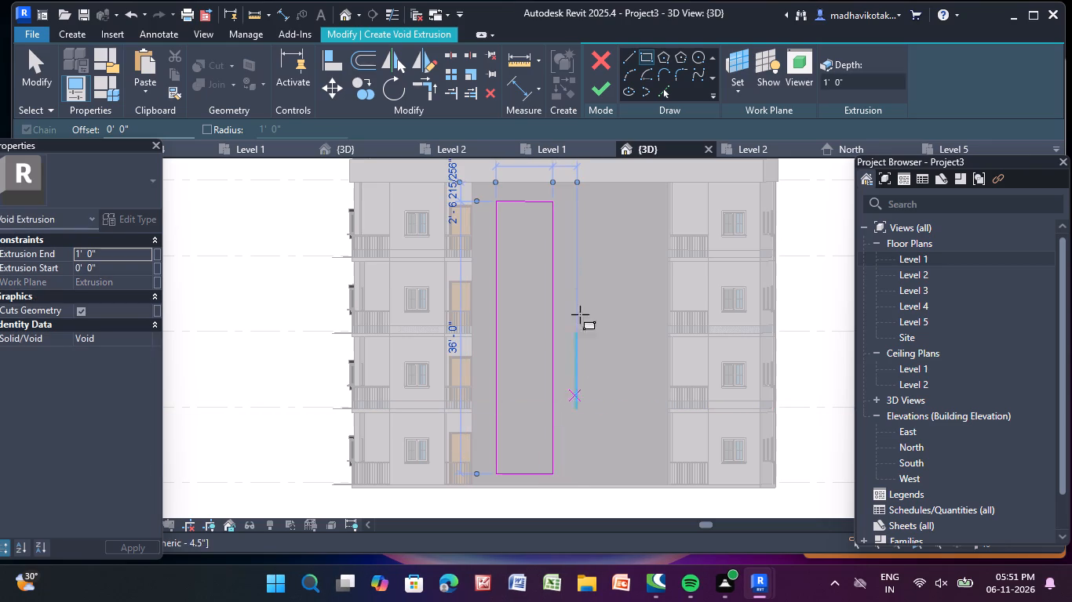
Add a second void rectangle about 10'-3" wide and 36' tall beside the first, and finish the in-place model without saving the project.
{"action": "left_click", "coordinate": [574, 202]}
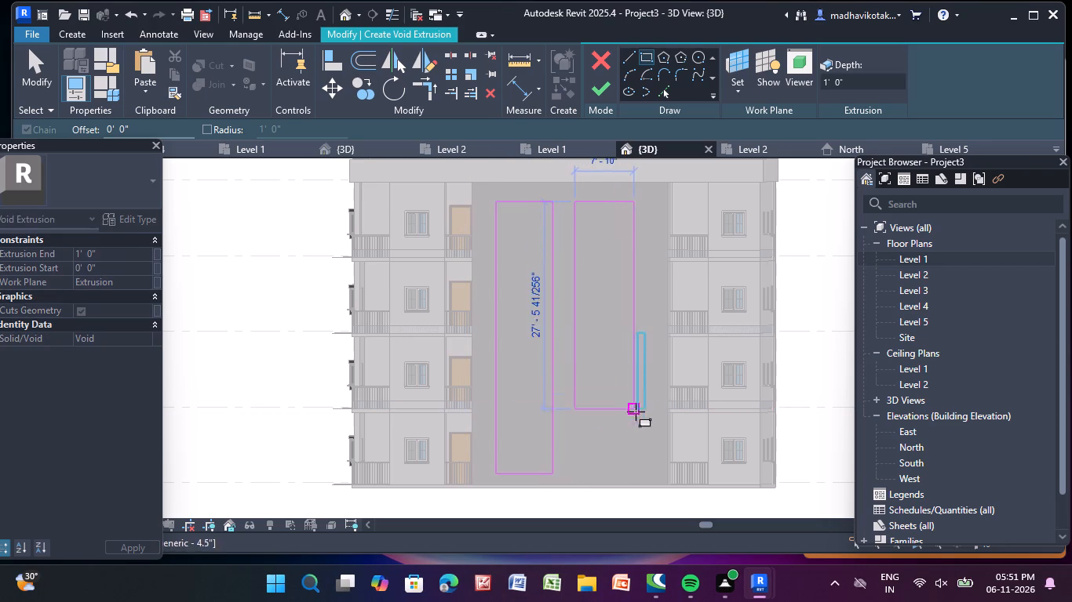
{"action": "left_click", "coordinate": [652, 473]}
{"action": "left_click", "coordinate": [598, 95]}
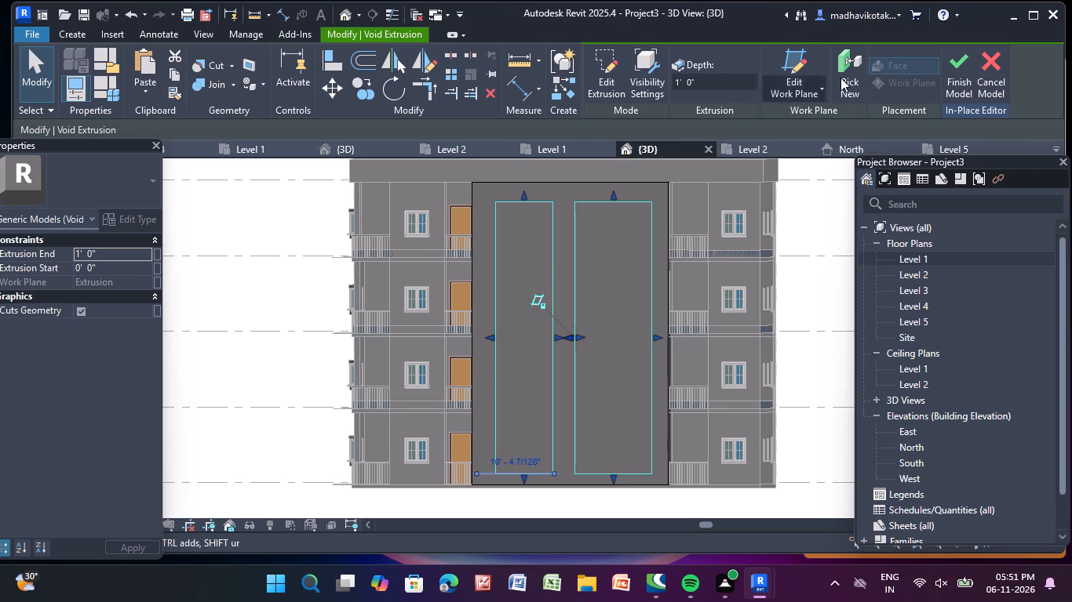
{"action": "left_click", "coordinate": [963, 59]}
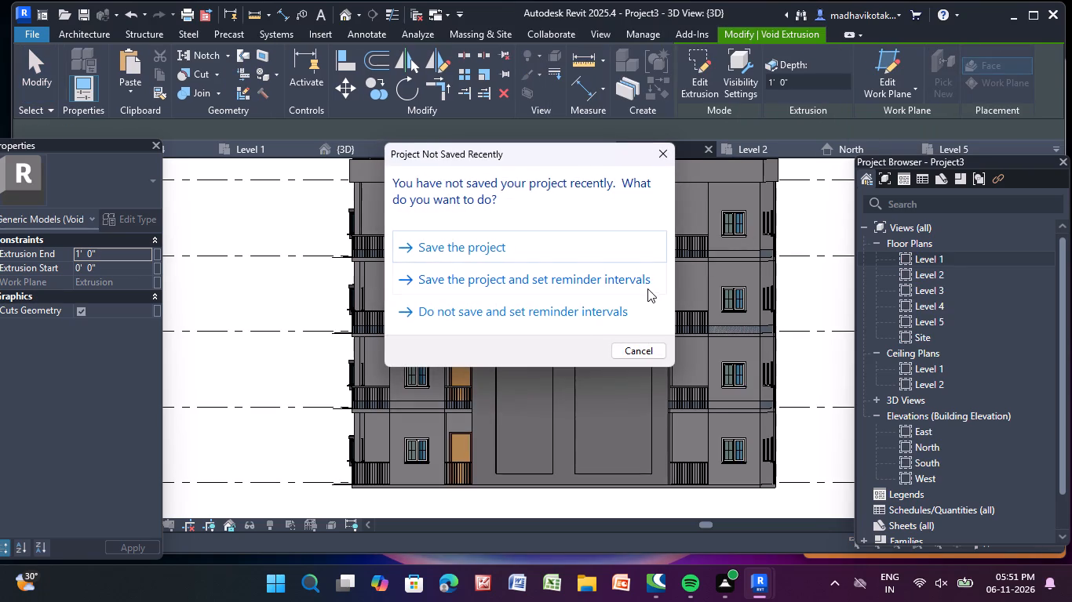
{"action": "left_click", "coordinate": [652, 142]}
{"action": "left_click", "coordinate": [670, 143]}
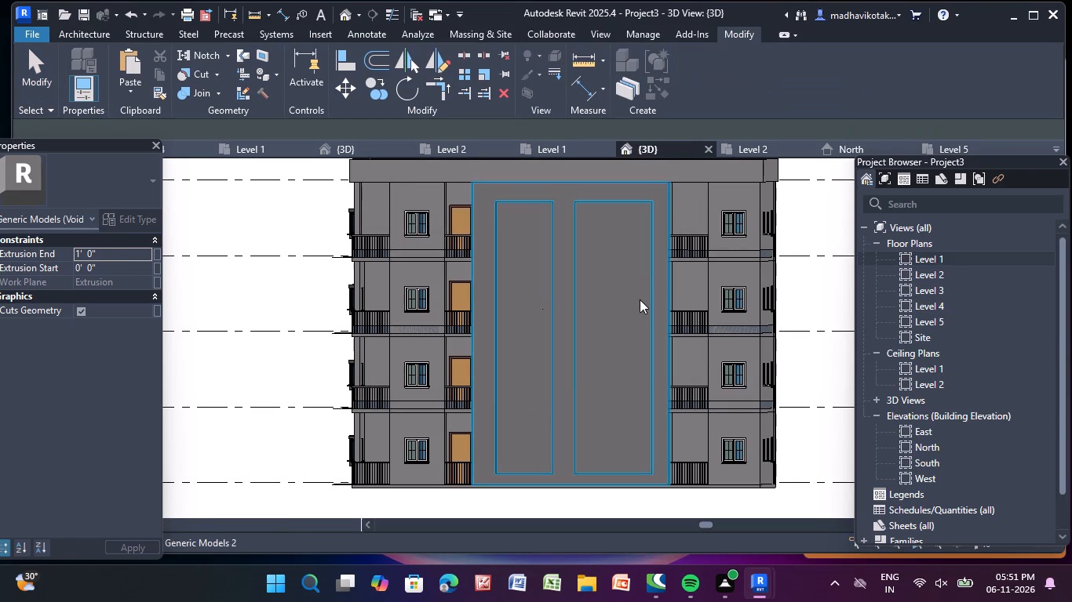
Widen the two voids by stretching the first one's both side edges and the second one's outer edge, leaving narrow frame strips.
{"action": "left_click", "coordinate": [639, 302]}
{"action": "scroll", "coordinate": [587, 286], "scroll_direction": "up", "scroll_amount": 1}
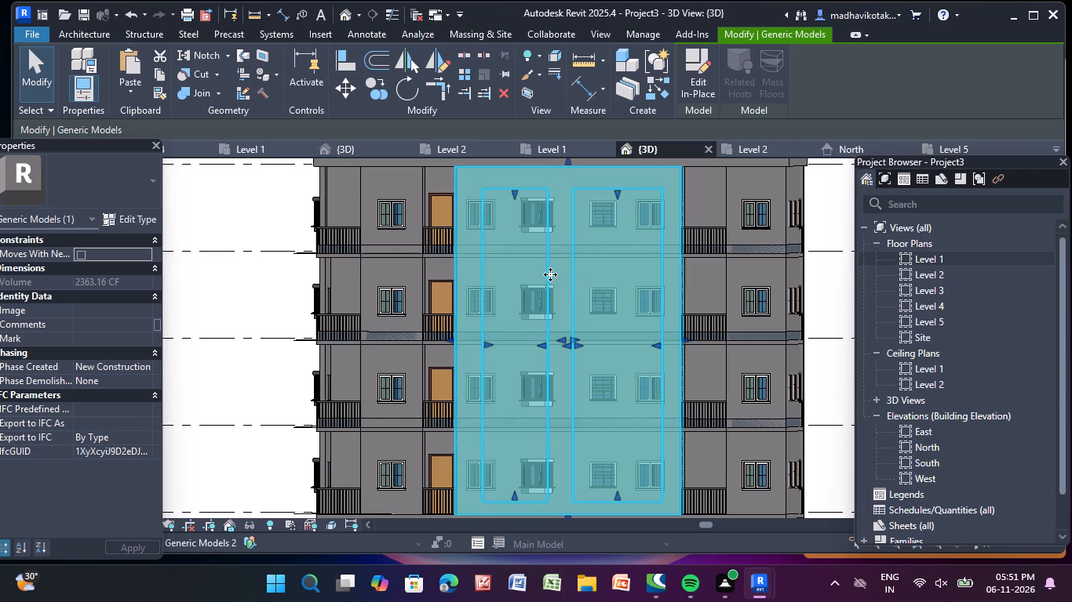
{"action": "scroll", "coordinate": [566, 337], "scroll_direction": "up", "scroll_amount": 3}
{"action": "left_click_drag", "start_coordinate": [533, 347], "coordinate": [541, 348]}
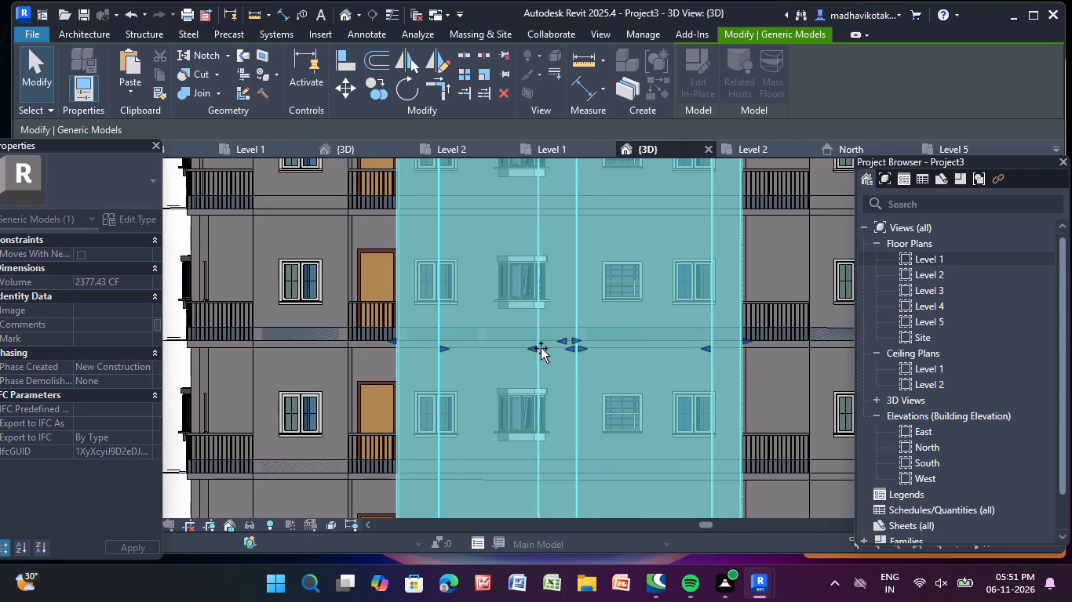
{"action": "left_click_drag", "start_coordinate": [541, 348], "coordinate": [553, 351]}
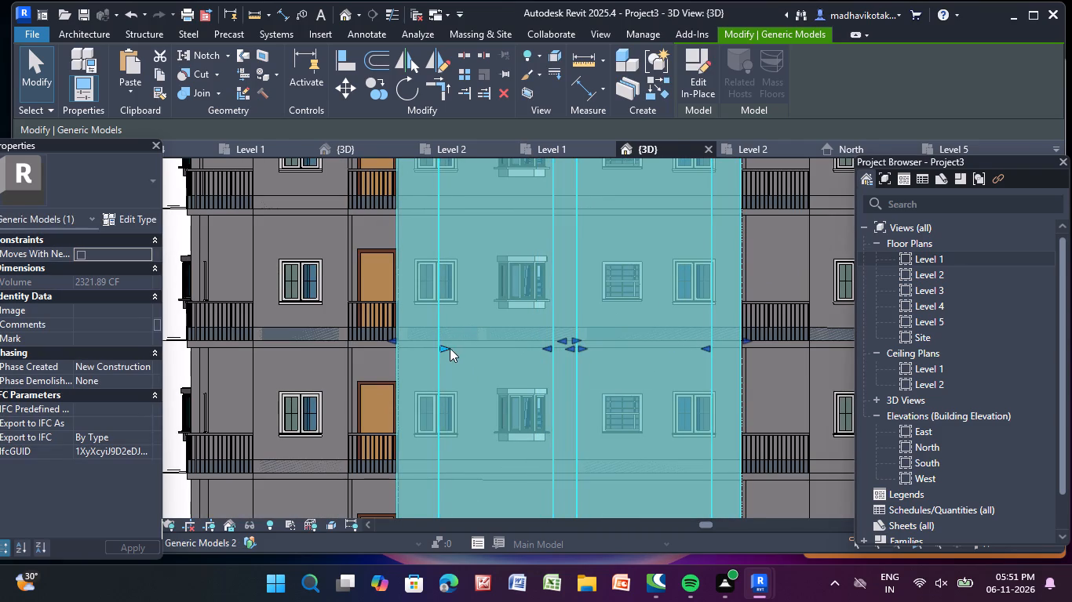
{"action": "left_click_drag", "start_coordinate": [439, 348], "coordinate": [410, 341]}
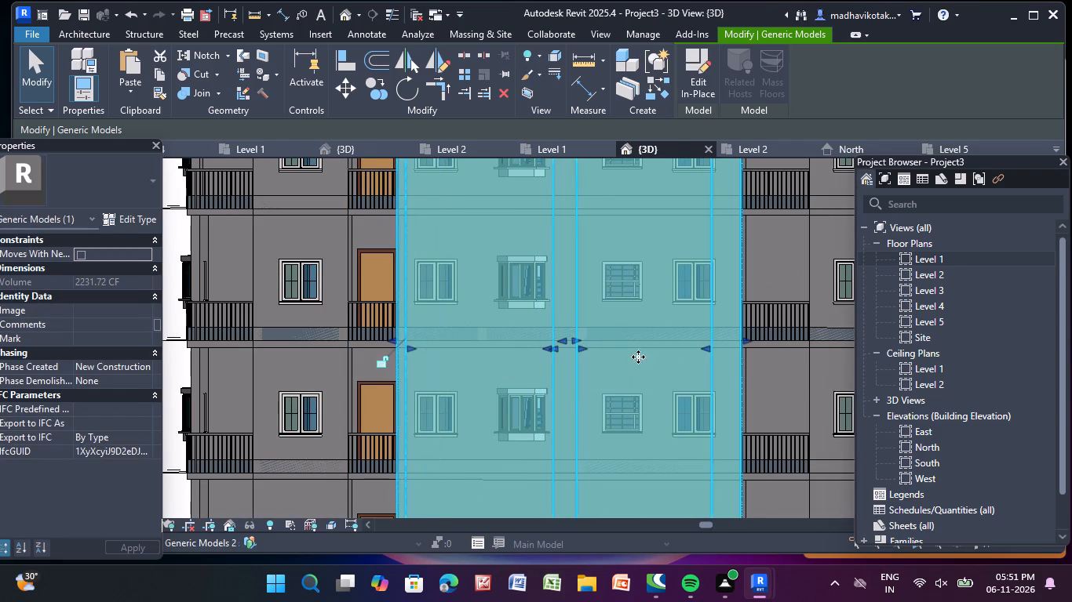
{"action": "left_click_drag", "start_coordinate": [709, 347], "coordinate": [735, 353]}
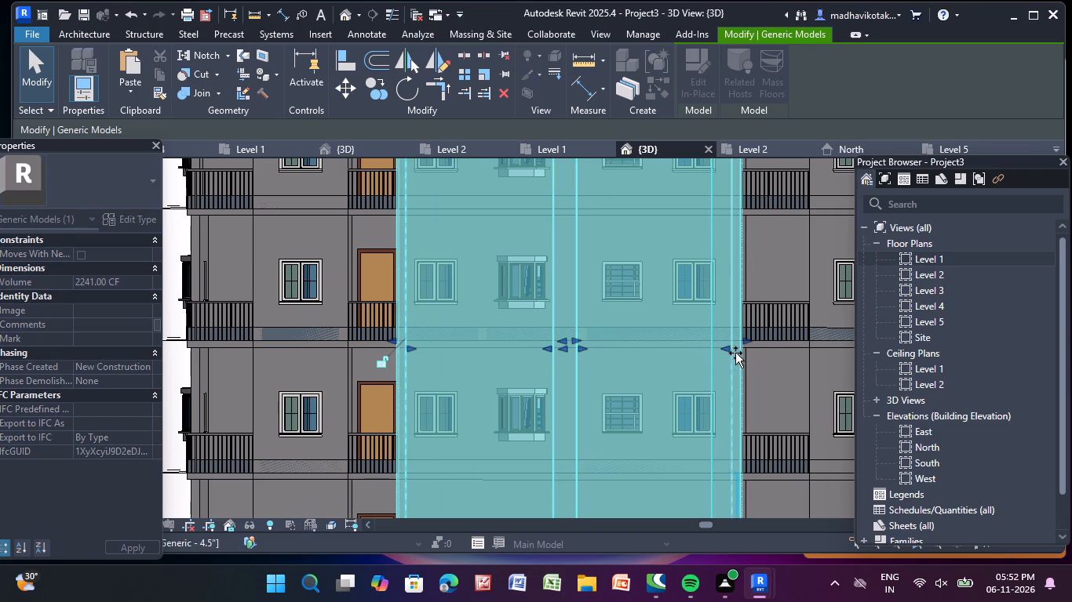
{"action": "left_click_drag", "start_coordinate": [735, 353], "coordinate": [731, 354]}
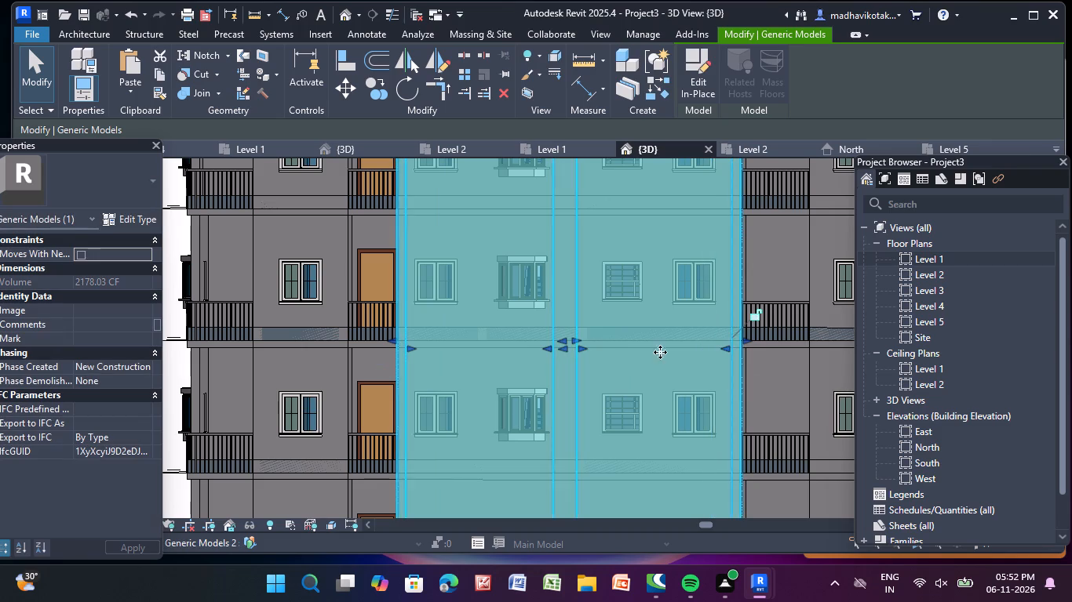
{"action": "scroll", "coordinate": [575, 353], "scroll_direction": "up", "scroll_amount": 2}
{"action": "key", "text": "Escape"}
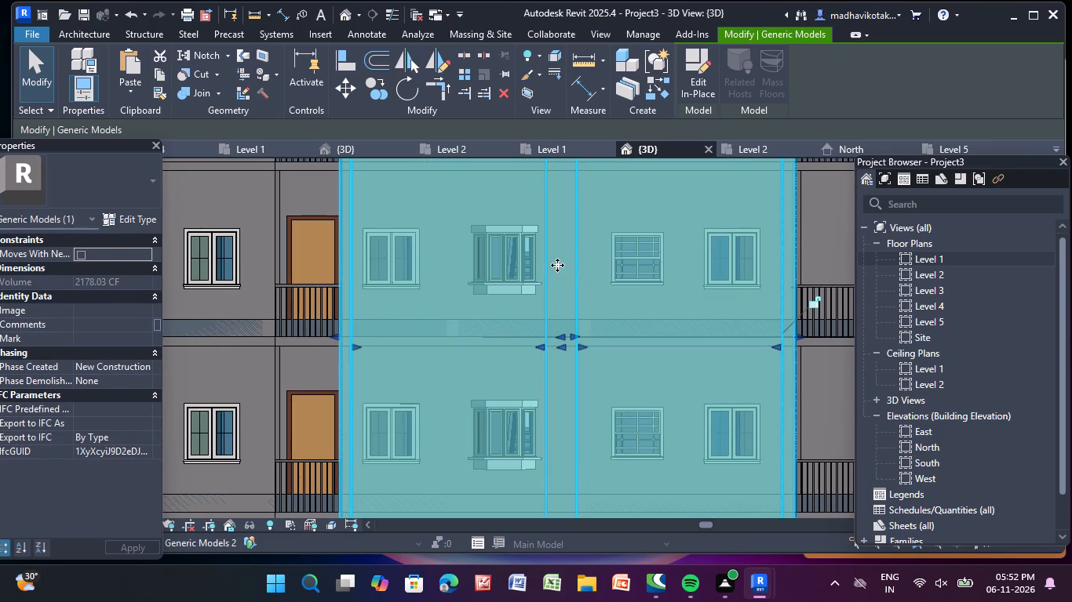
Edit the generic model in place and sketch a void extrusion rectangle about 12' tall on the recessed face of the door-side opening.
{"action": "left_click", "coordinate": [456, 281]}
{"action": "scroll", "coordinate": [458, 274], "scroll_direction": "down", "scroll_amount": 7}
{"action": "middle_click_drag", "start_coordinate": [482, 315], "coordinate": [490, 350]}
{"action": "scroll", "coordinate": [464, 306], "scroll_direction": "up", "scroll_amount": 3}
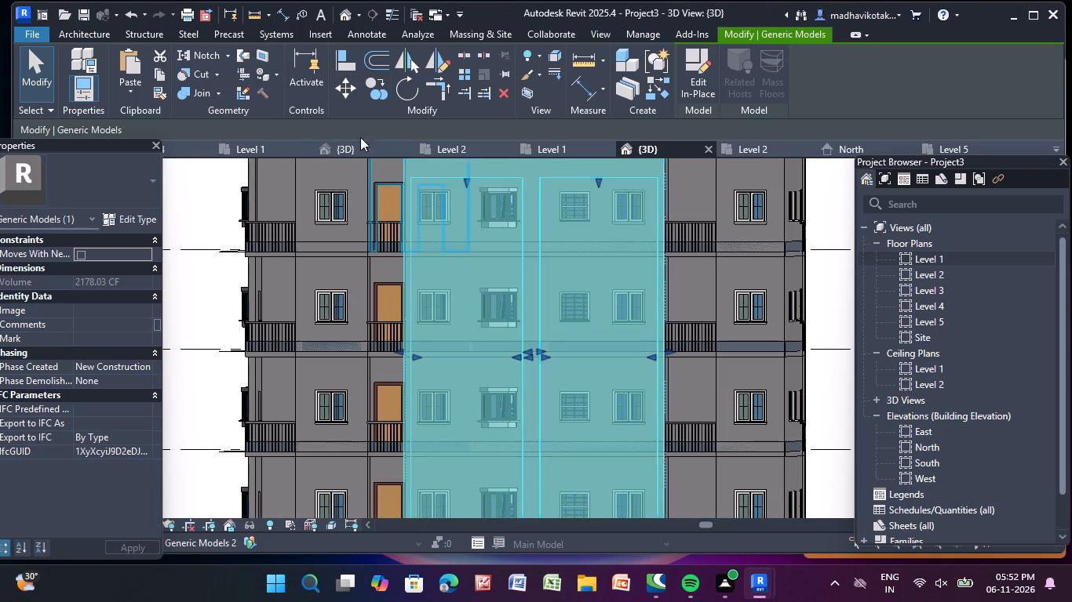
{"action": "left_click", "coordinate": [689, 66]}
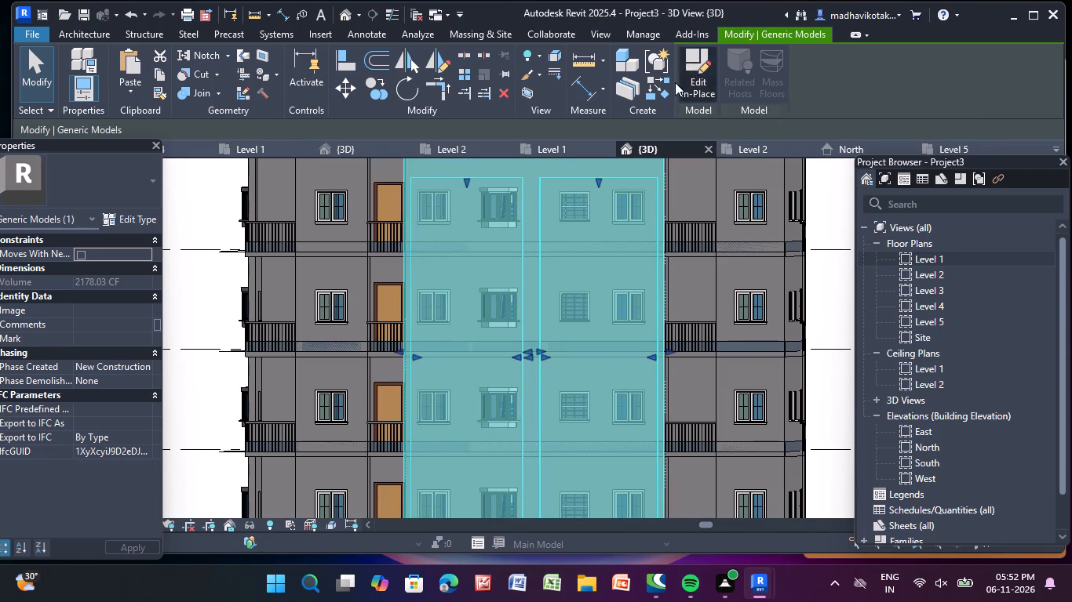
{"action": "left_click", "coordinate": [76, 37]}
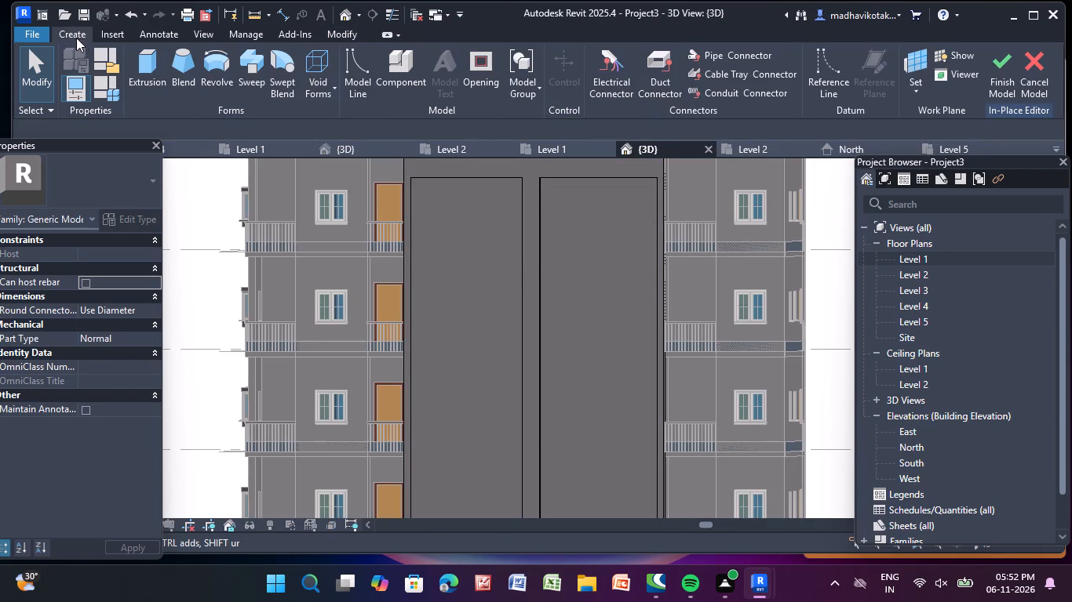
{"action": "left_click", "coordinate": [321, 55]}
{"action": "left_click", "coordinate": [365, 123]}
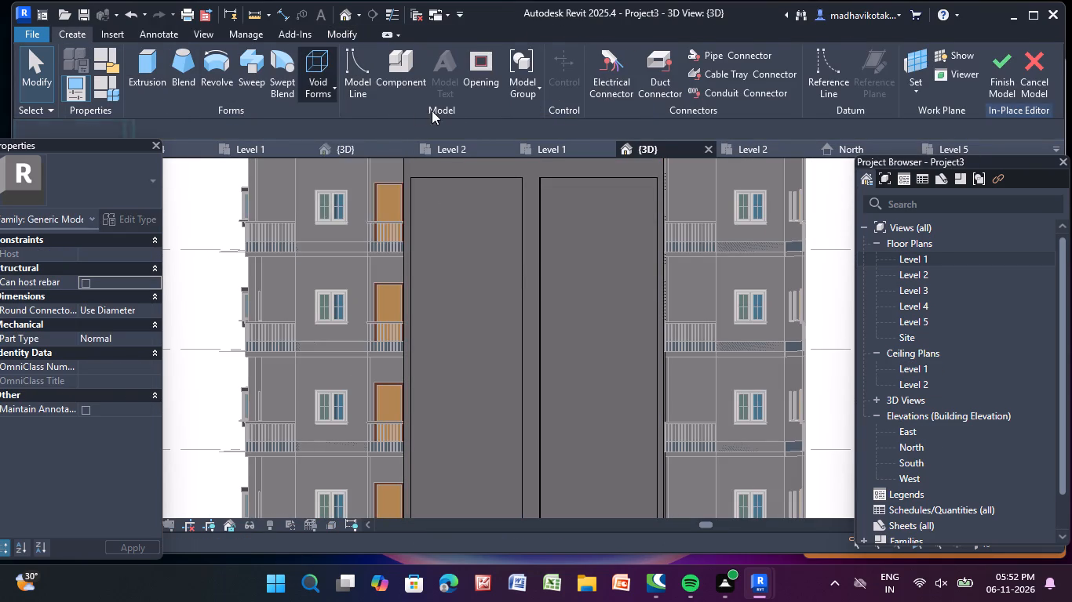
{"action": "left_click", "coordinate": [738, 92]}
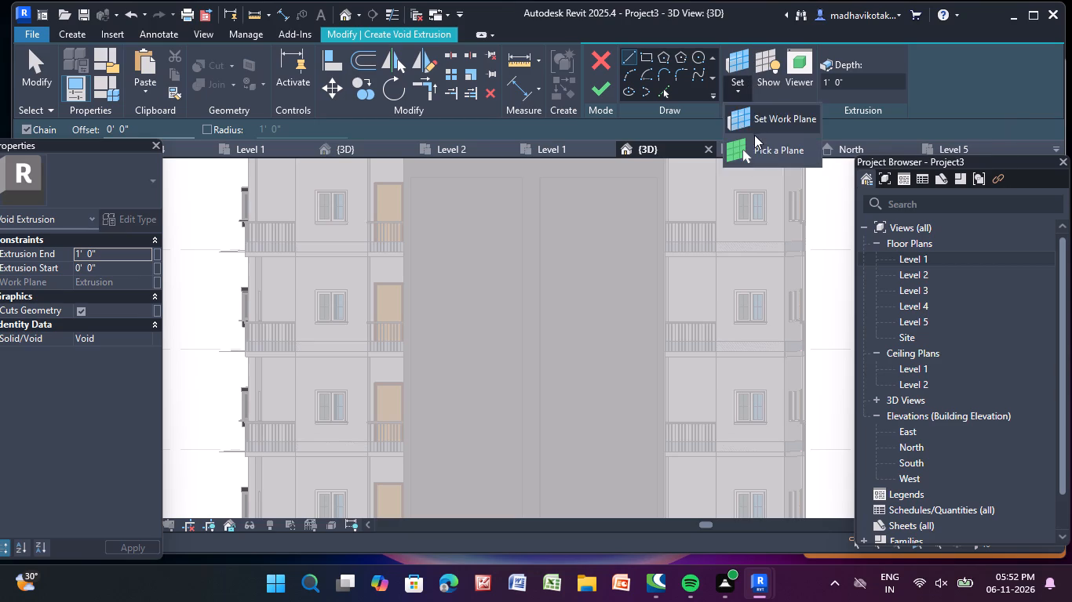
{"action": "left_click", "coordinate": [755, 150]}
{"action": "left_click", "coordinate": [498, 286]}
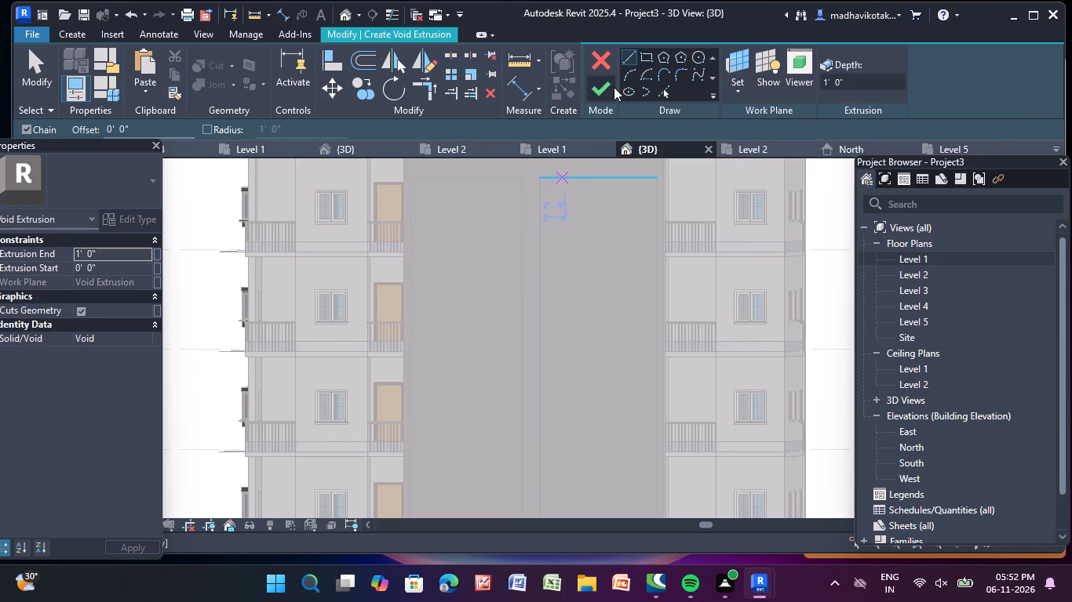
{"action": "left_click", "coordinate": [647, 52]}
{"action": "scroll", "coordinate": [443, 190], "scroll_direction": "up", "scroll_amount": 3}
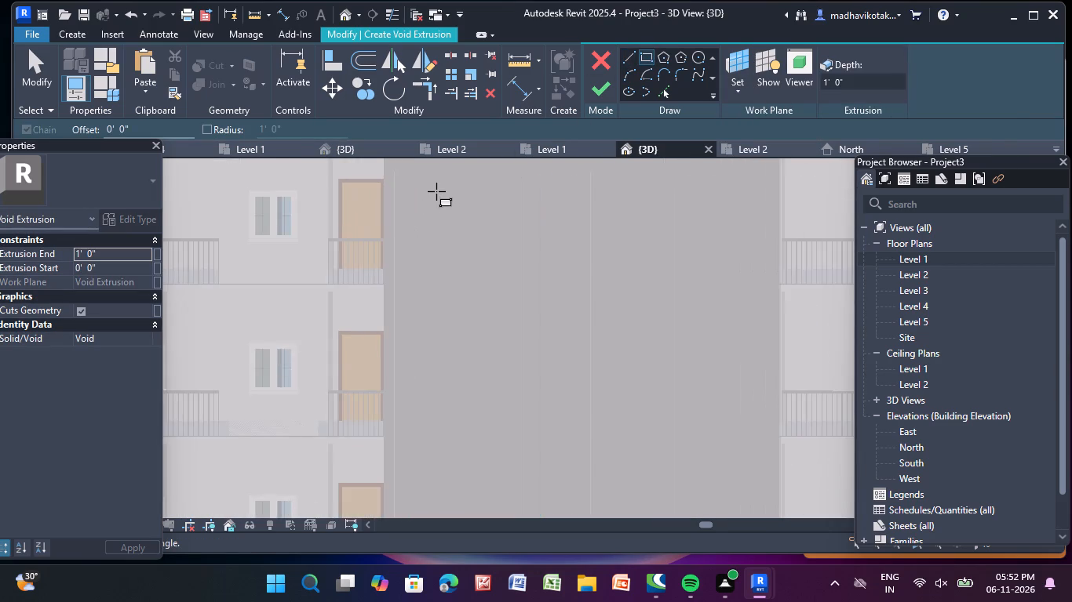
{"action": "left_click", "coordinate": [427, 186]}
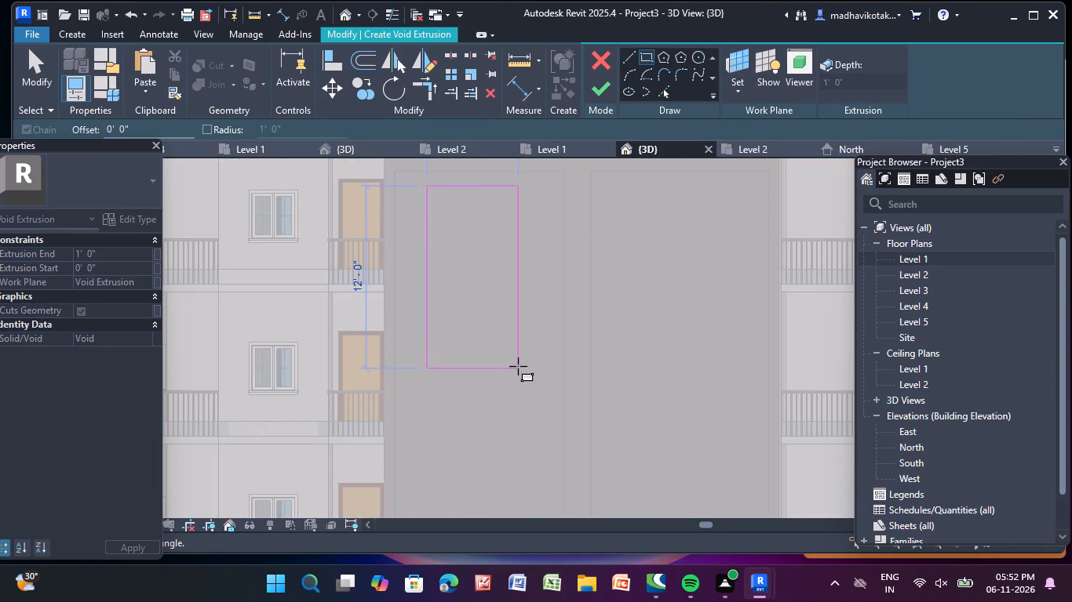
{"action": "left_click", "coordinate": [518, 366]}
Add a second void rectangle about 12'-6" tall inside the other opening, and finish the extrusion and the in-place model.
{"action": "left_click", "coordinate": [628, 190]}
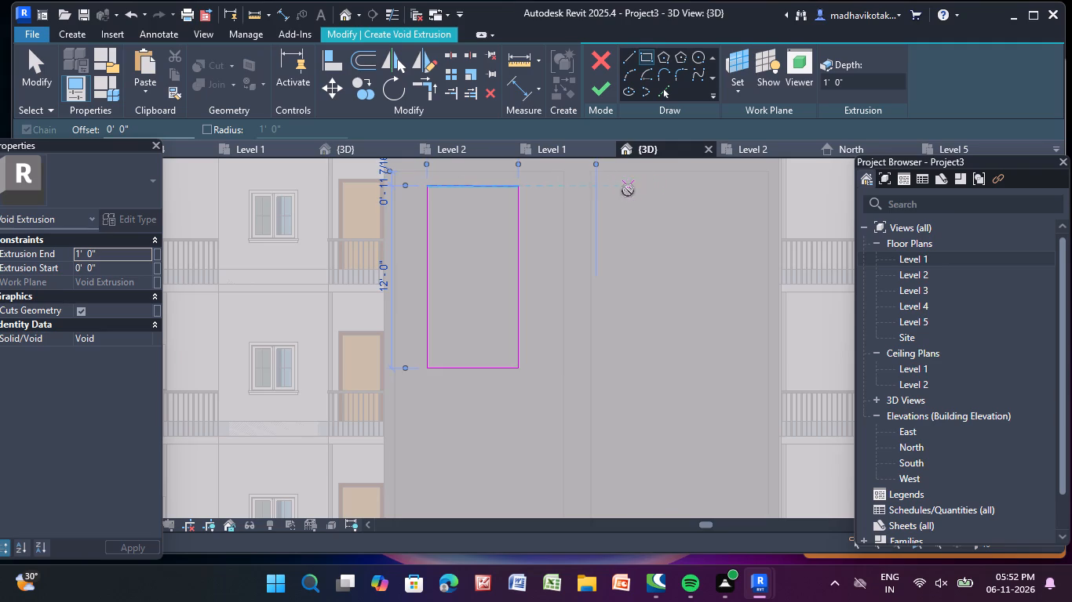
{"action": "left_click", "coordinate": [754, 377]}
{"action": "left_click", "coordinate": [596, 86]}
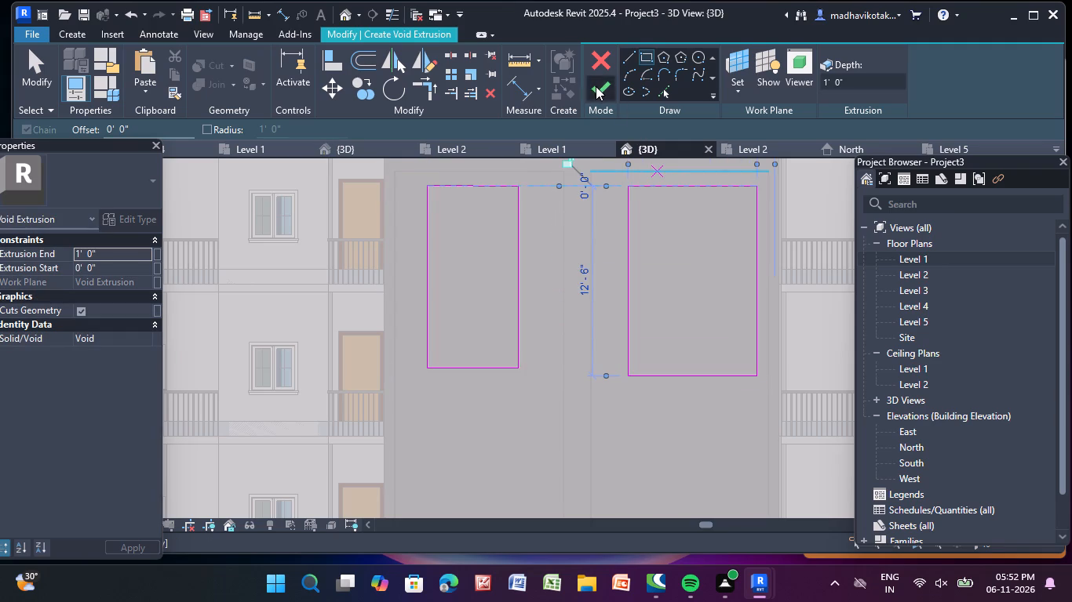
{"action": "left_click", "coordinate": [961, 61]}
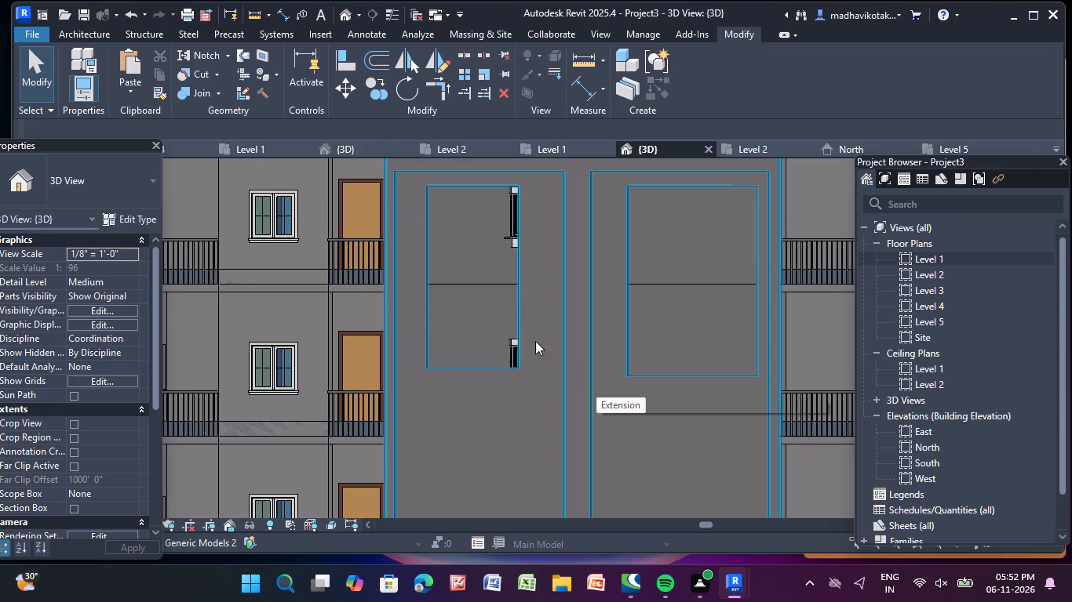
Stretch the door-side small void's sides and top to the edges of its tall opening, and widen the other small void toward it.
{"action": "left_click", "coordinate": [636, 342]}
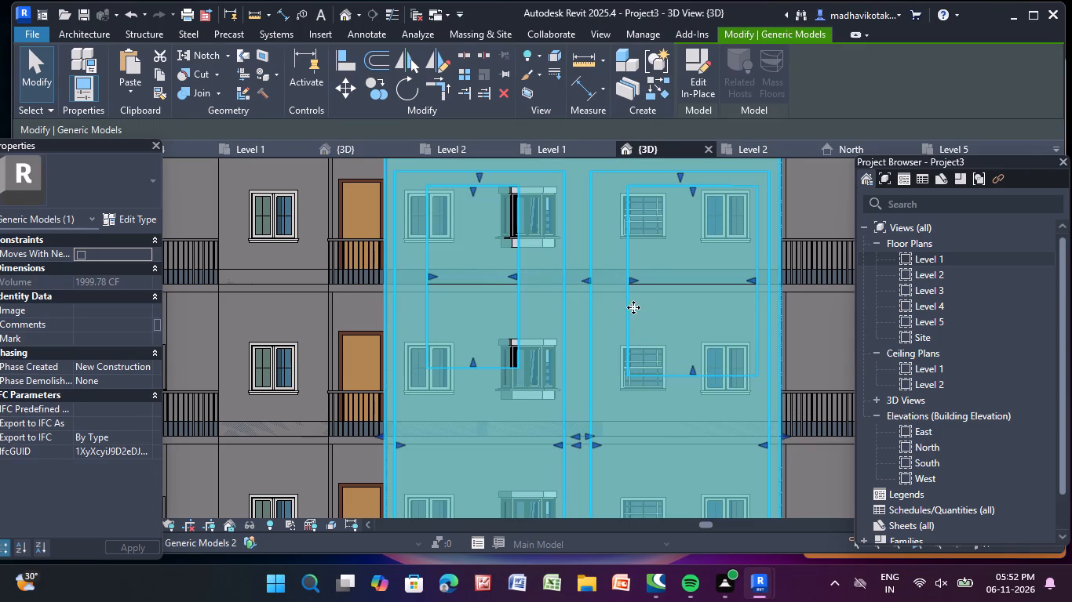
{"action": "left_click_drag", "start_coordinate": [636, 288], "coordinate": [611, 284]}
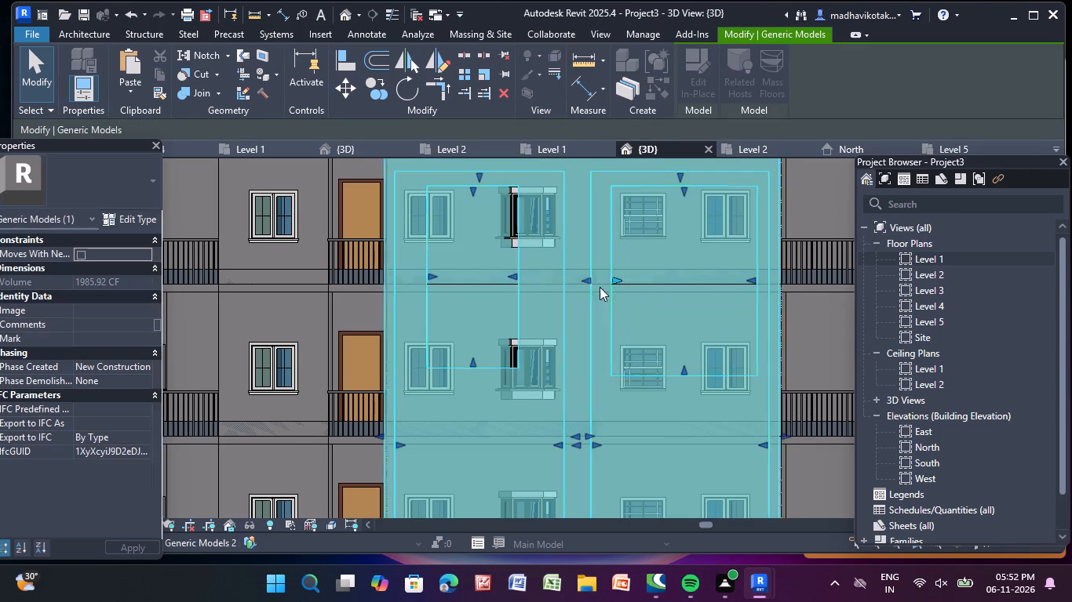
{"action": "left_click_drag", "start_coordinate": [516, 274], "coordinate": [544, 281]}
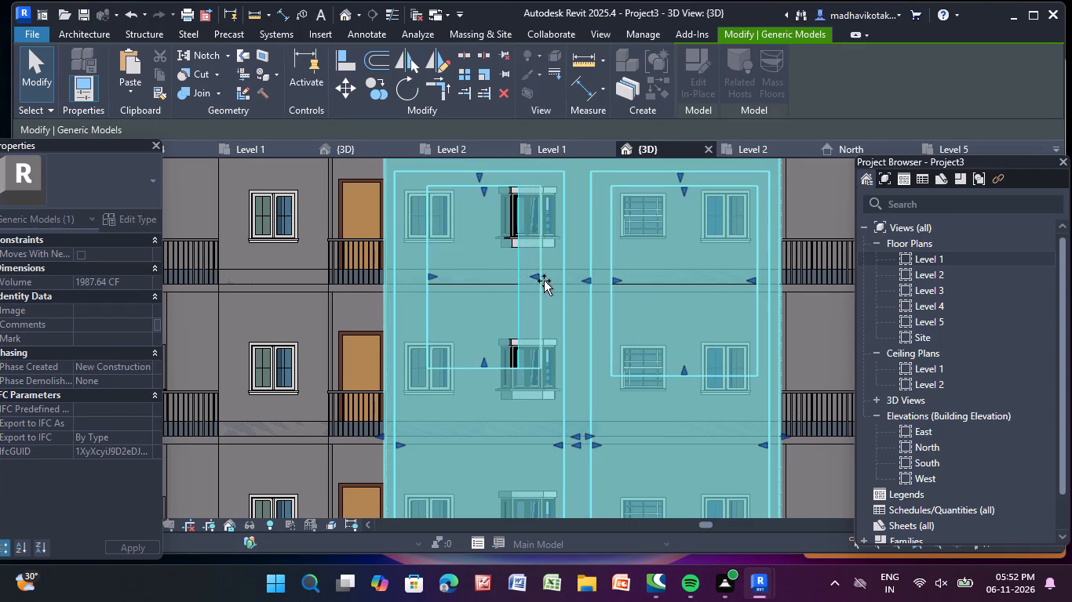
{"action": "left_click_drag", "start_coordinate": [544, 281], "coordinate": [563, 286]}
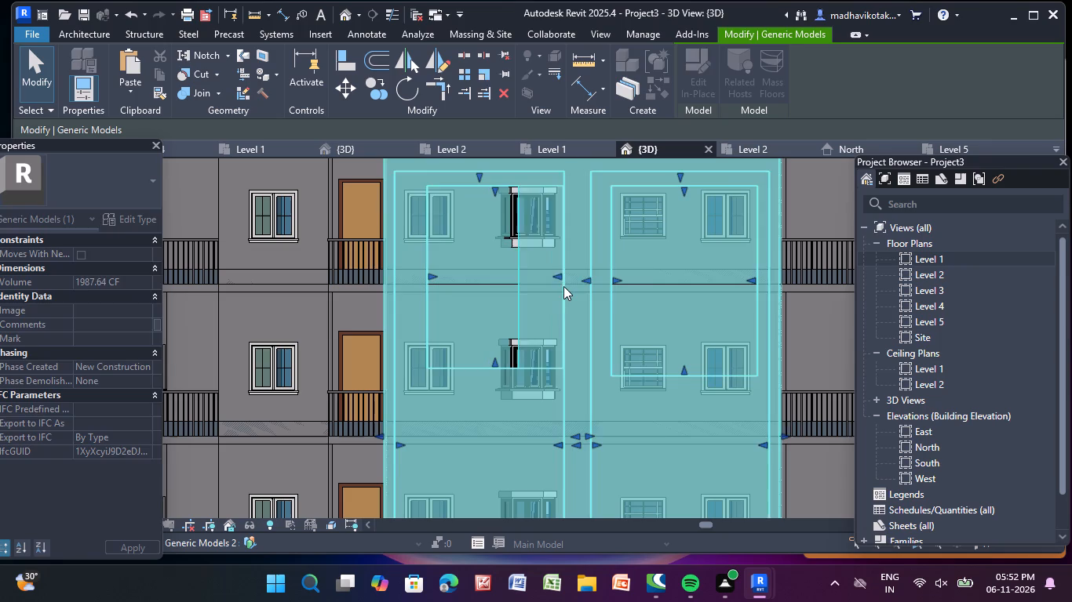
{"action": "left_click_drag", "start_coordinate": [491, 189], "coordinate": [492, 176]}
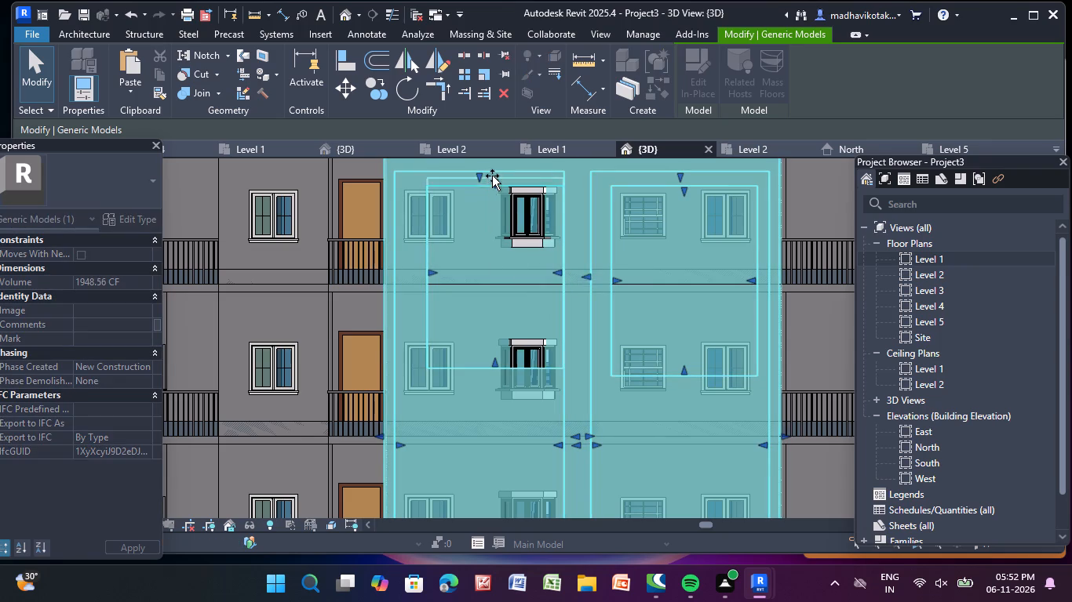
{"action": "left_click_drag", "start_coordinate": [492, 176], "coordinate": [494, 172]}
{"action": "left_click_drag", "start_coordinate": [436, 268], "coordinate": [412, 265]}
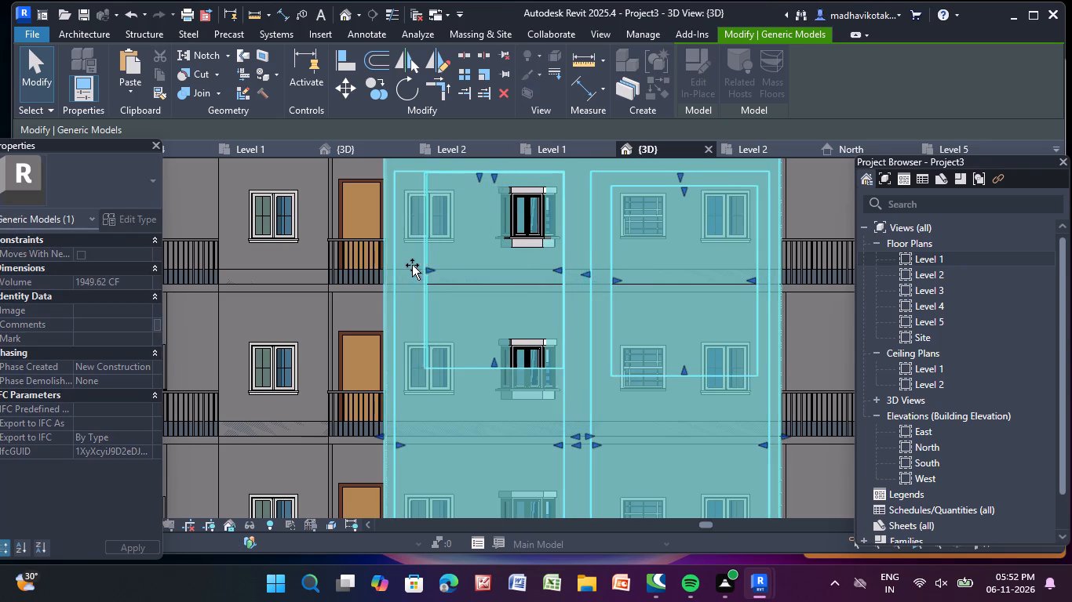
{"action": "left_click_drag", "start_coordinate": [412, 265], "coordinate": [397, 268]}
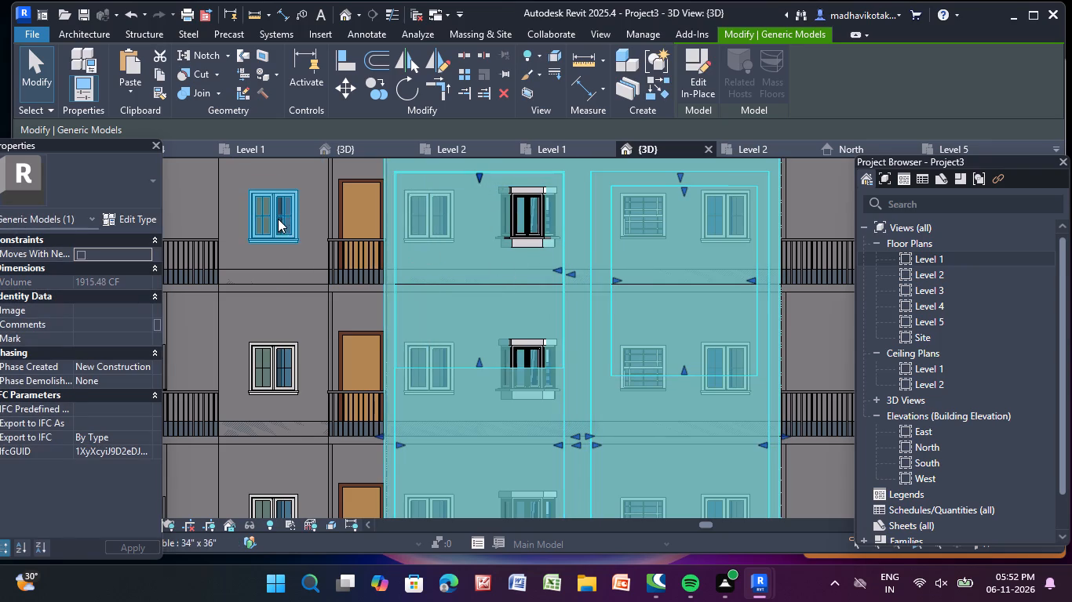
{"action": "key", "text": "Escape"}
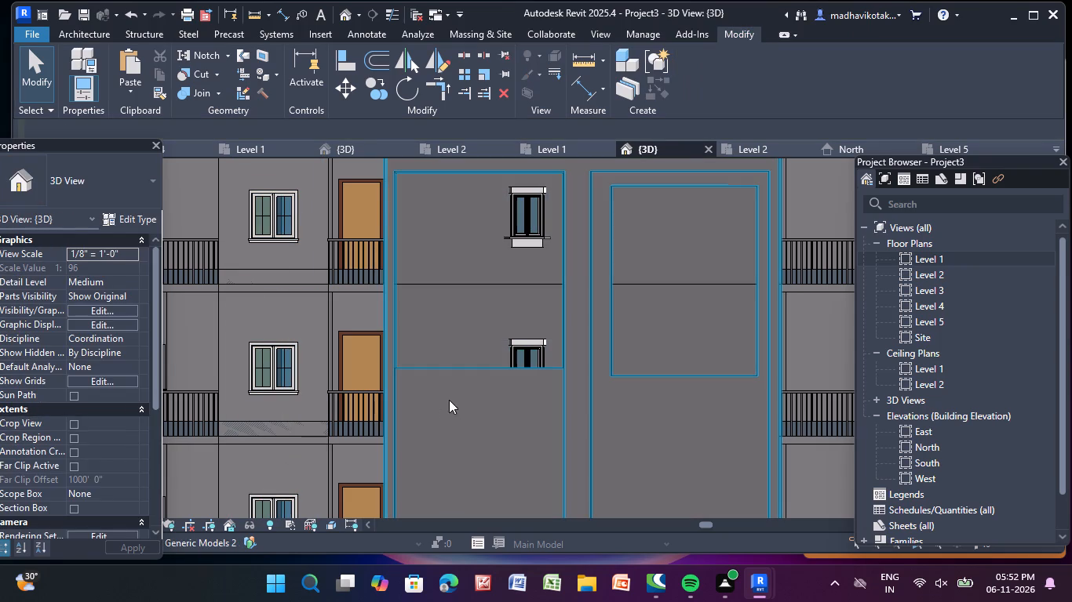
Delete the in-place generic model frame from the facade.
{"action": "left_click", "coordinate": [469, 313]}
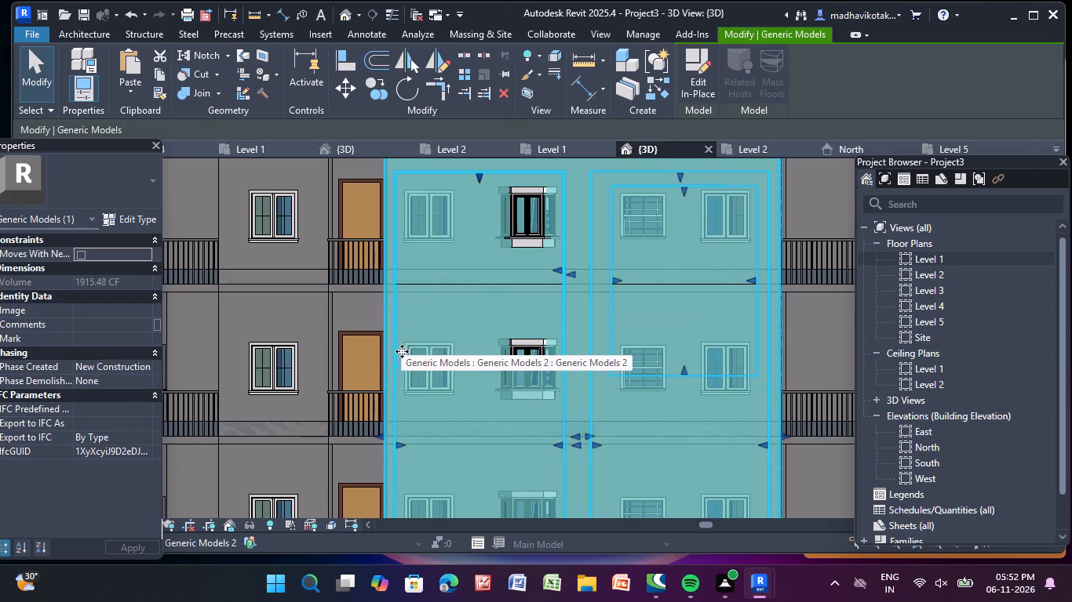
{"action": "key", "text": "Delete"}
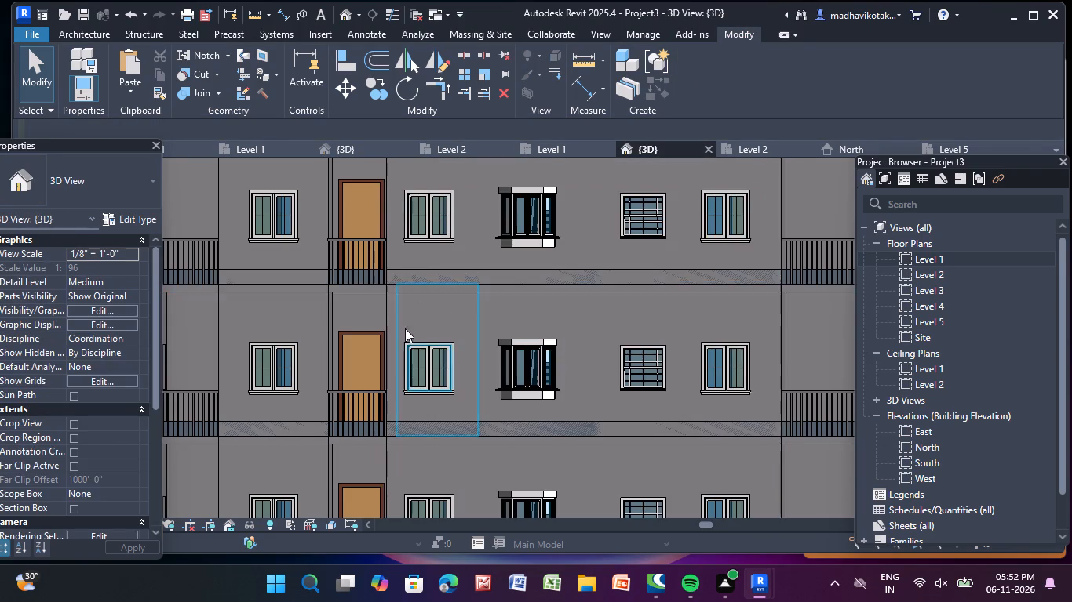
Examine the facade's walls, windows and balconies, and the roof edge from the front and from above.
{"action": "scroll", "coordinate": [410, 332], "scroll_direction": "down", "scroll_amount": 4}
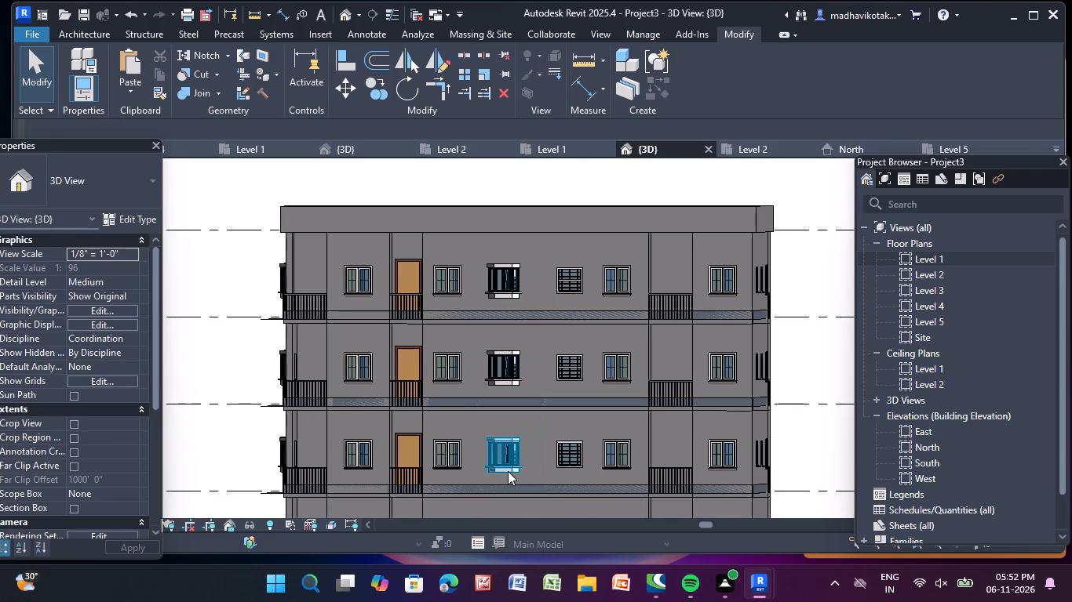
{"action": "left_click", "coordinate": [542, 342]}
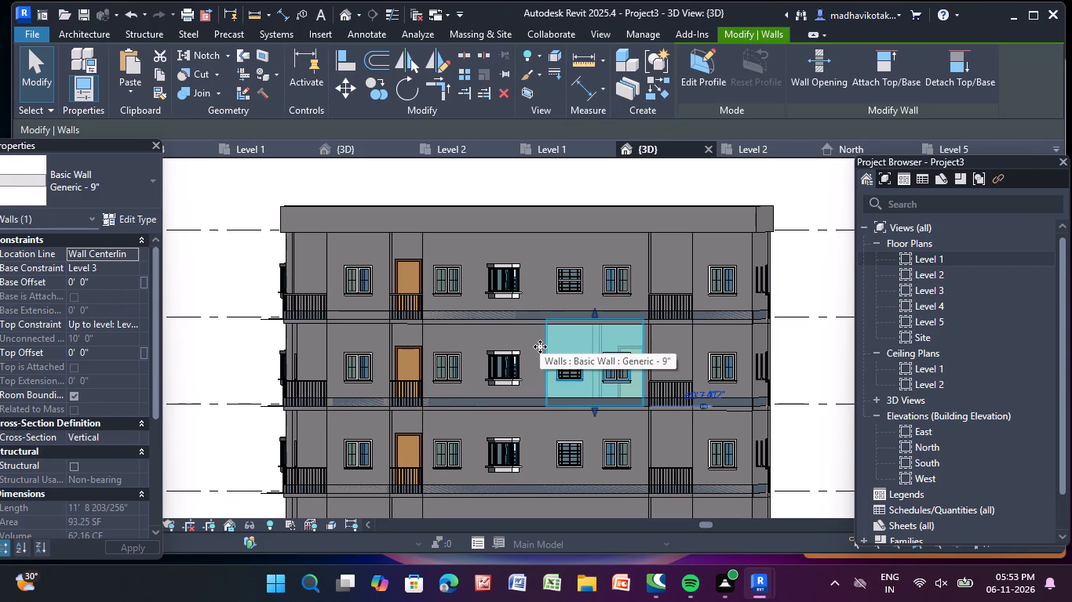
{"action": "key", "text": "Escape"}
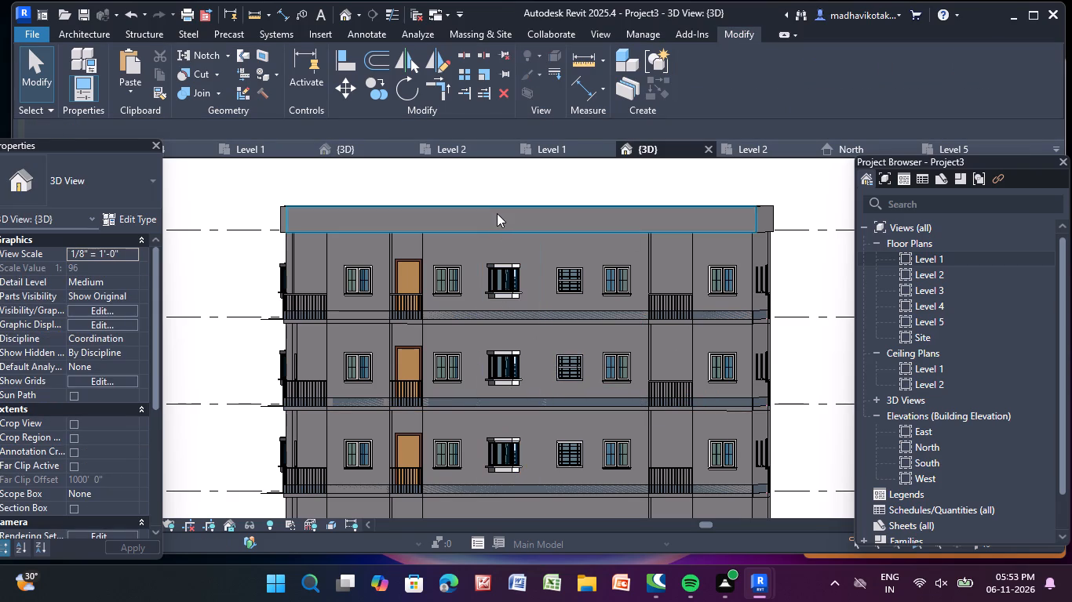
{"action": "middle_click_drag", "start_coordinate": [498, 212], "coordinate": [495, 396], "text": "shift"}
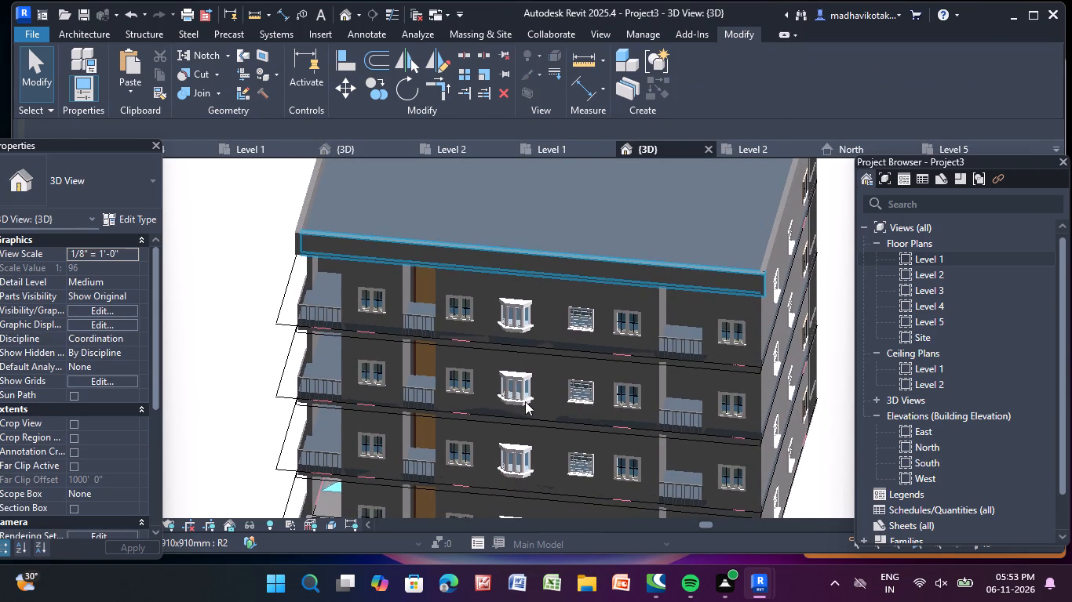
{"action": "middle_click", "coordinate": [523, 390]}
{"action": "scroll", "coordinate": [523, 390], "scroll_direction": "up", "scroll_amount": 1}
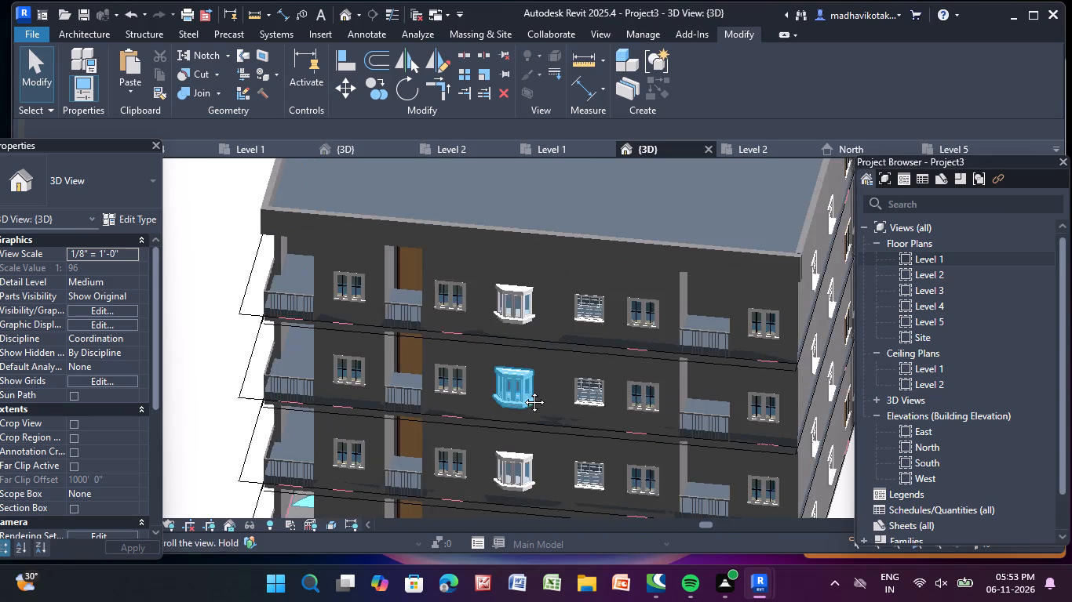
{"action": "middle_click_drag", "start_coordinate": [523, 390], "coordinate": [543, 372], "text": "shift"}
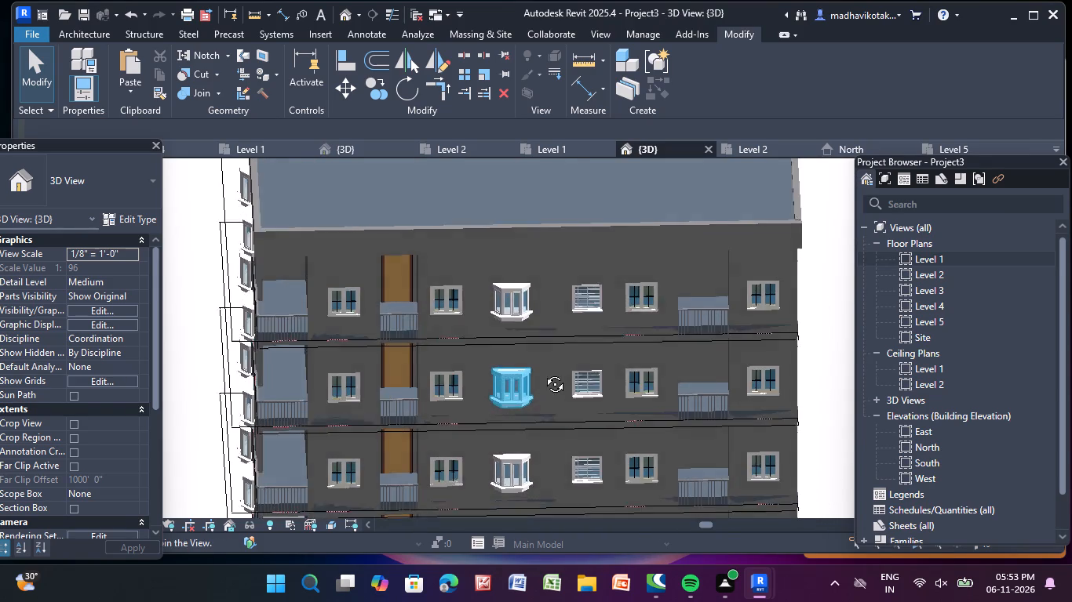
{"action": "middle_click_drag", "start_coordinate": [543, 372], "coordinate": [533, 339], "text": "shift"}
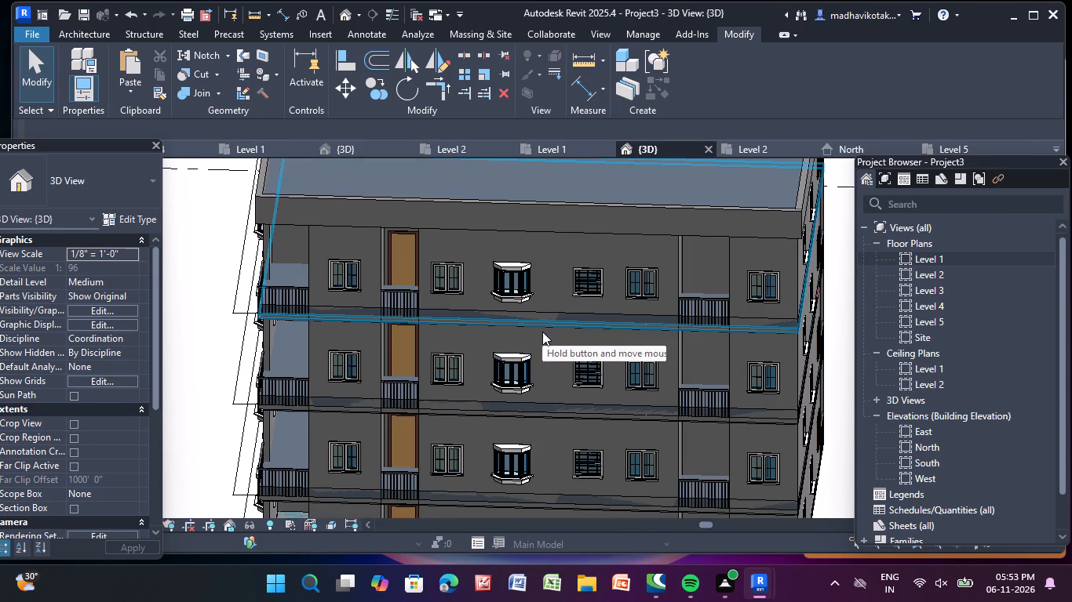
{"action": "left_click", "coordinate": [330, 342]}
{"action": "key", "text": "Escape"}
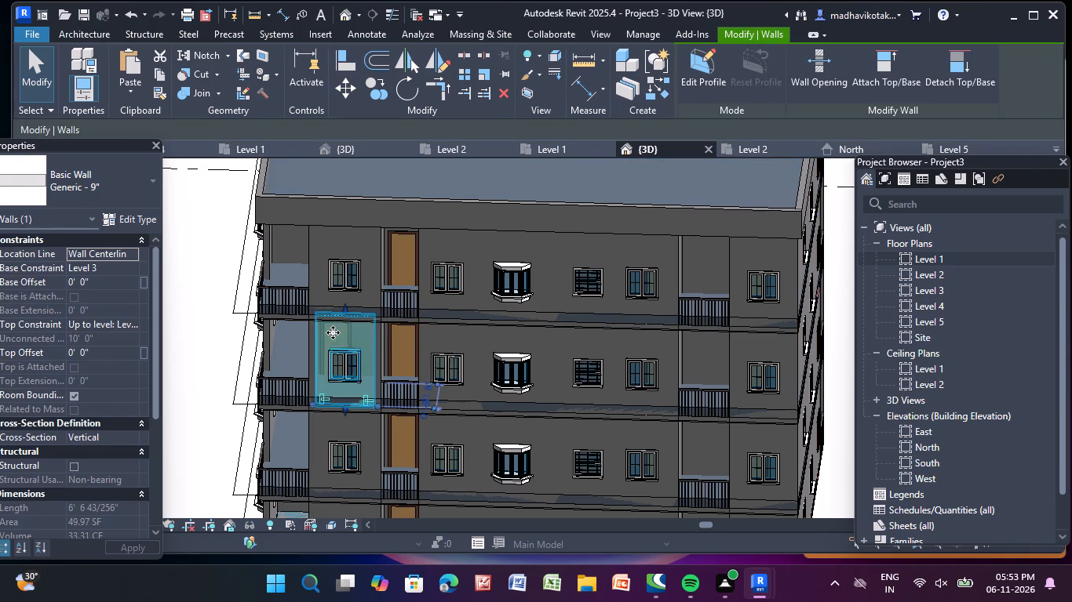
{"action": "scroll", "coordinate": [460, 301], "scroll_direction": "down", "scroll_amount": 3}
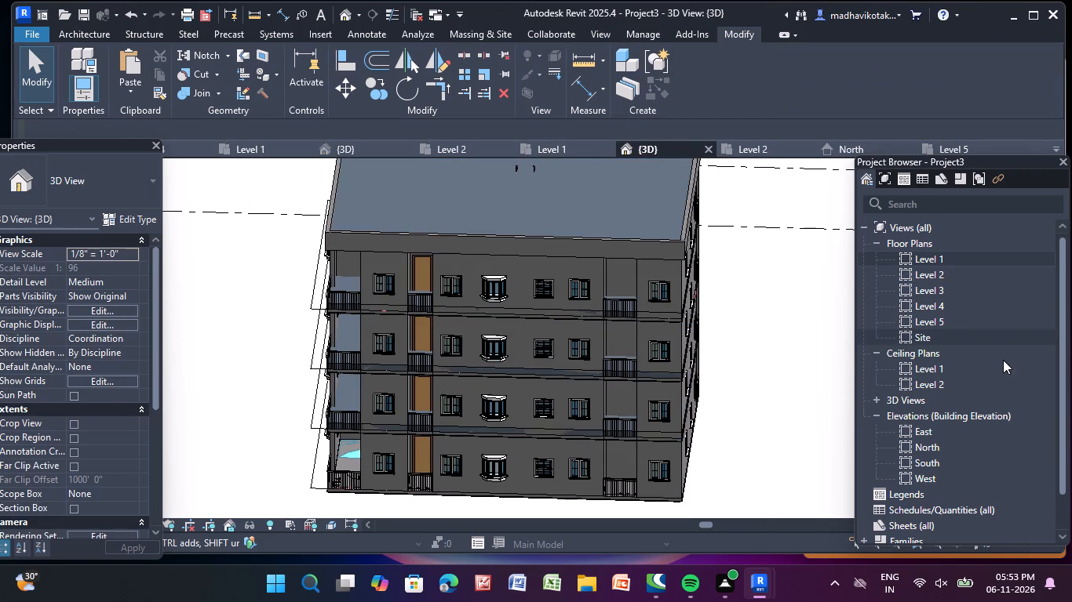
Open the Level 5 floor plan and examine the outline of the roof-level walls.
{"action": "double_click", "coordinate": [927, 317]}
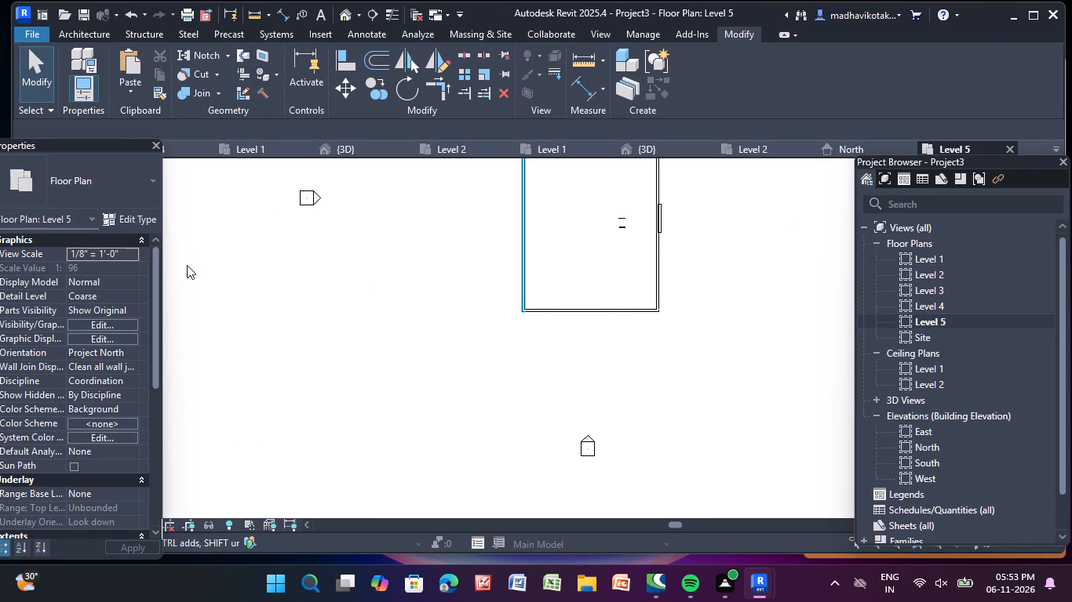
{"action": "scroll", "coordinate": [188, 260], "scroll_direction": "down", "scroll_amount": 2}
{"action": "middle_click_drag", "start_coordinate": [505, 352], "coordinate": [464, 422]}
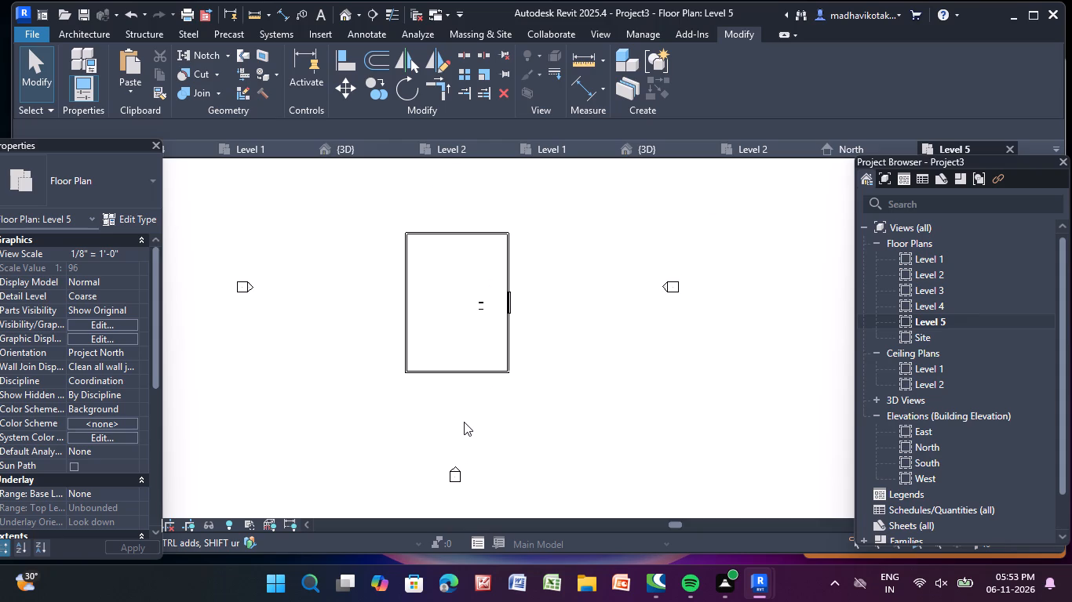
{"action": "scroll", "coordinate": [459, 407], "scroll_direction": "up", "scroll_amount": 4}
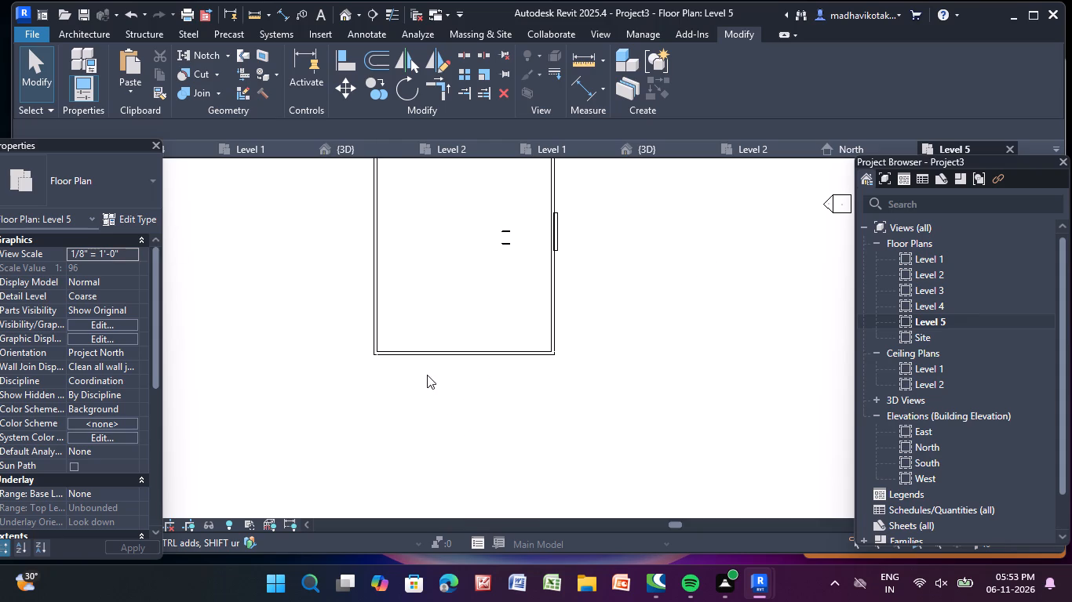
{"action": "middle_click_drag", "start_coordinate": [425, 378], "coordinate": [414, 404]}
{"action": "scroll", "coordinate": [526, 416], "scroll_direction": "up", "scroll_amount": 5}
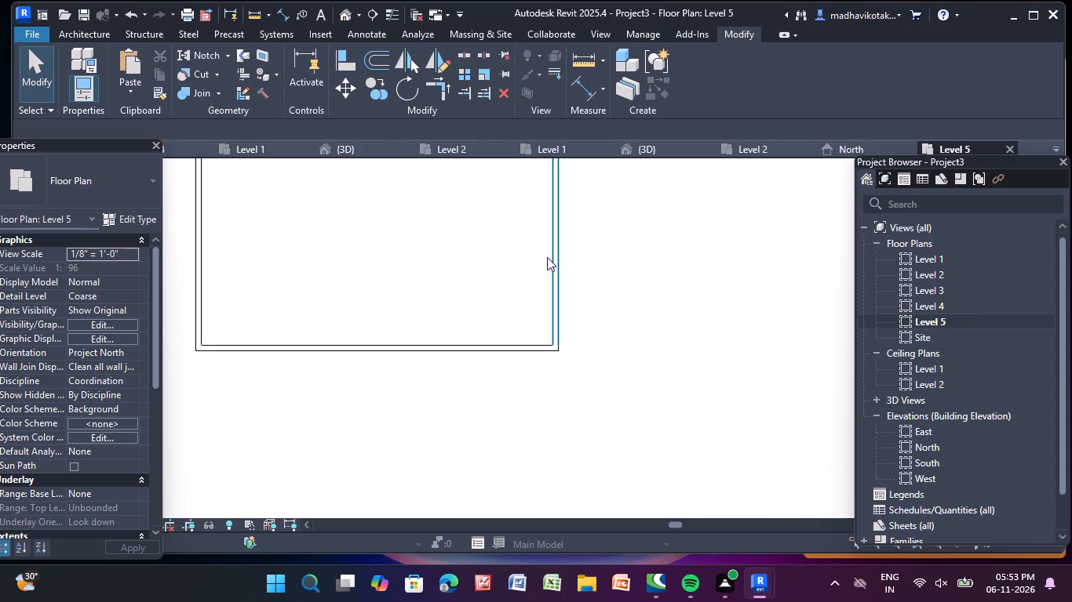
{"action": "scroll", "coordinate": [547, 257], "scroll_direction": "down", "scroll_amount": 5}
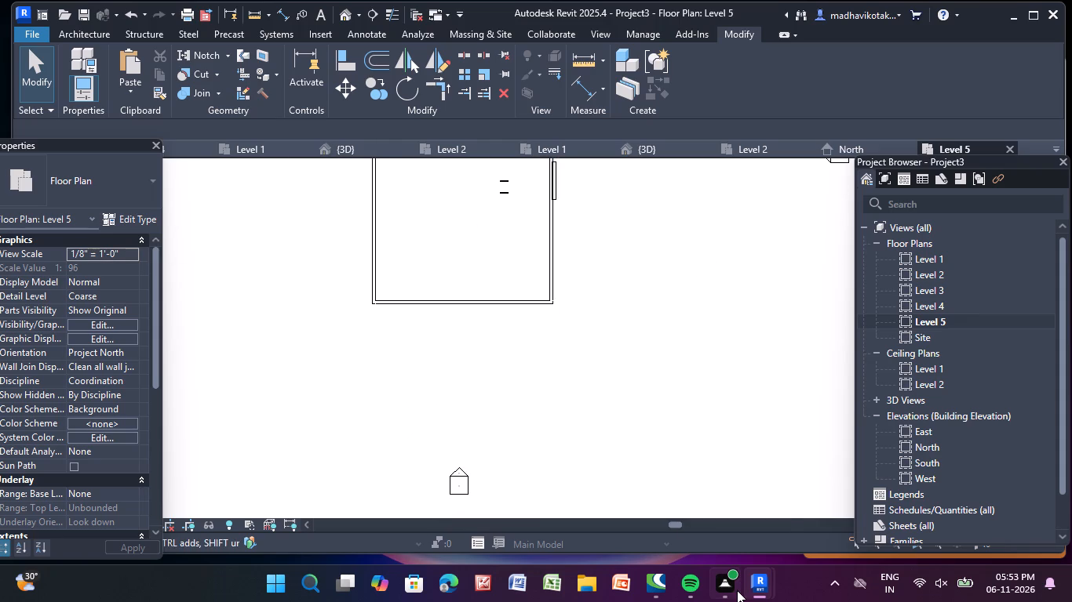
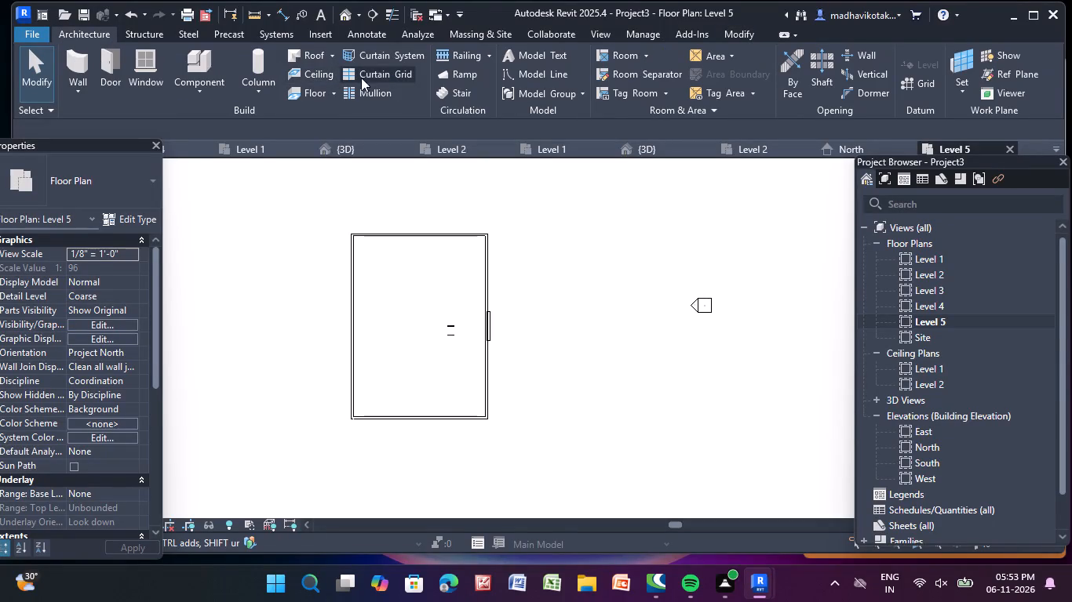
Create a Handrail - Rectangular railing on Level 5 with a rectangular path along the centrelines of the four roof-level walls.
{"action": "left_click", "coordinate": [473, 57]}
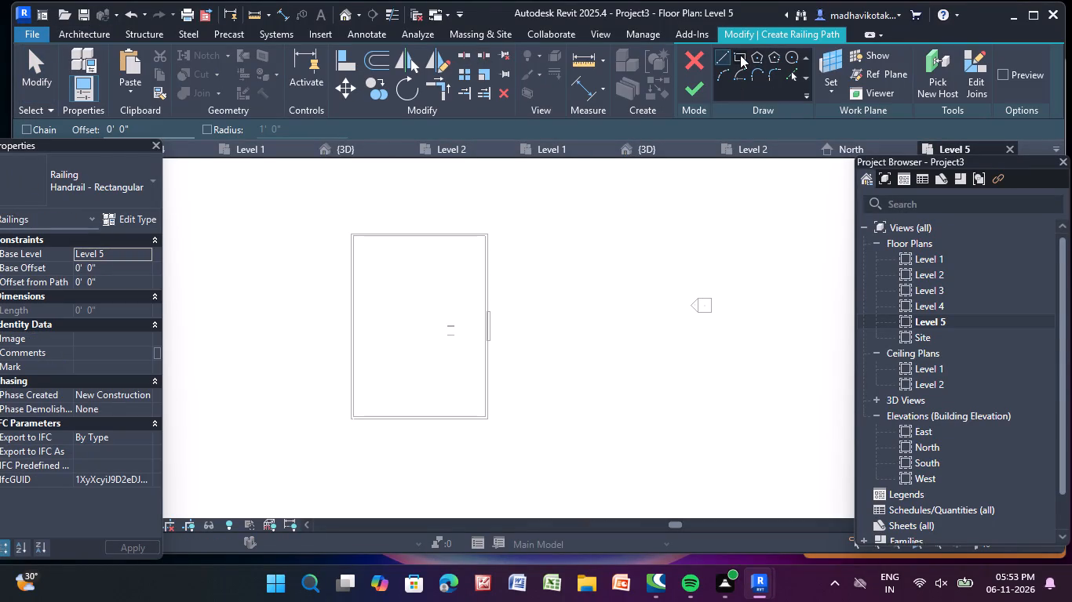
{"action": "left_click", "coordinate": [740, 55]}
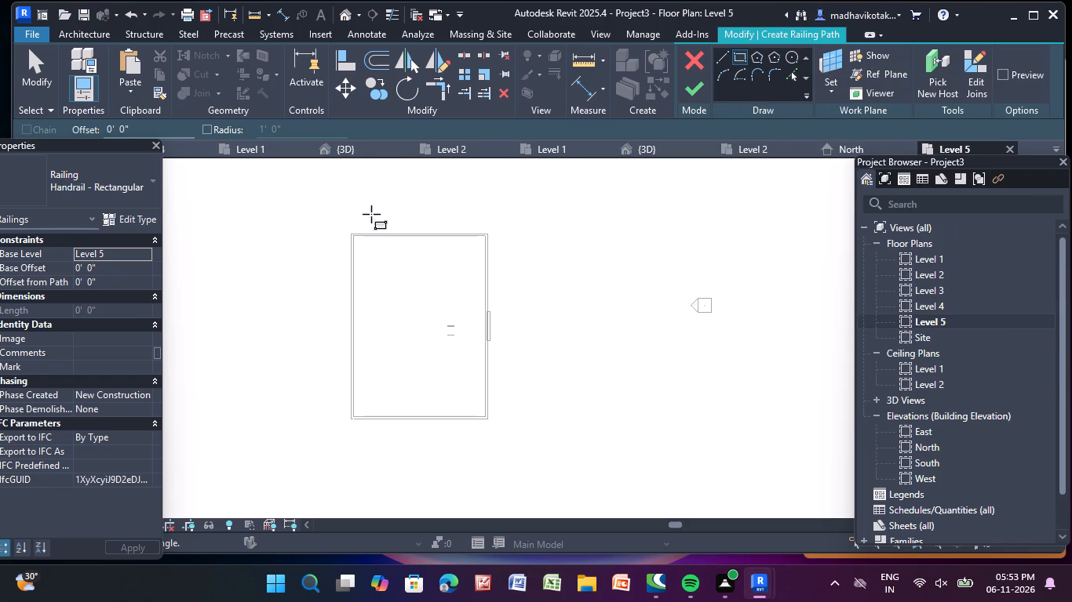
{"action": "scroll", "coordinate": [342, 245], "scroll_direction": "up", "scroll_amount": 12}
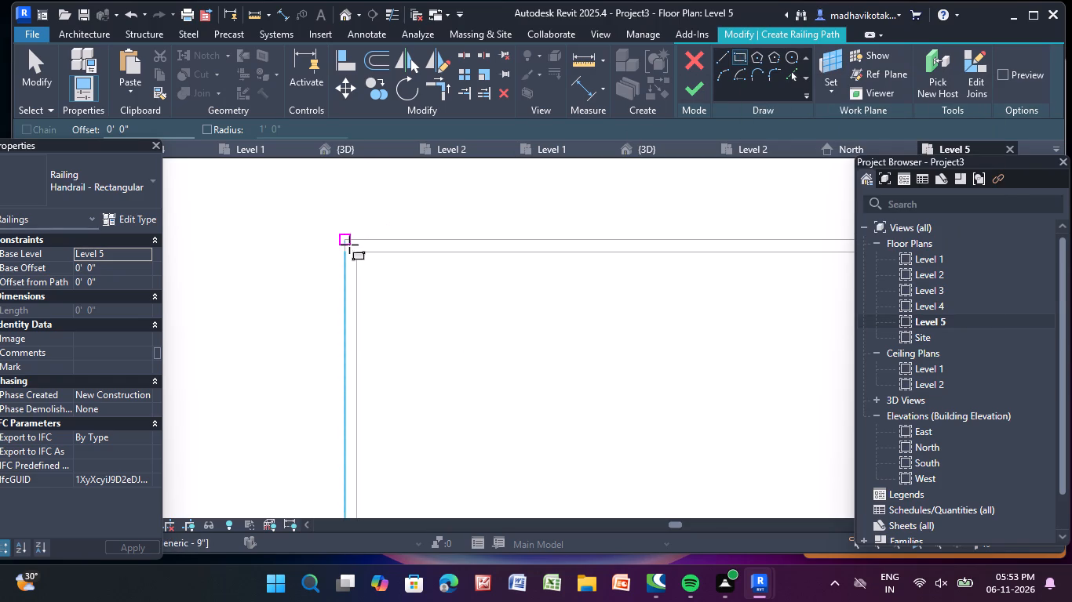
{"action": "left_click", "coordinate": [349, 245]}
{"action": "middle_click_drag", "start_coordinate": [709, 436], "coordinate": [706, 433]}
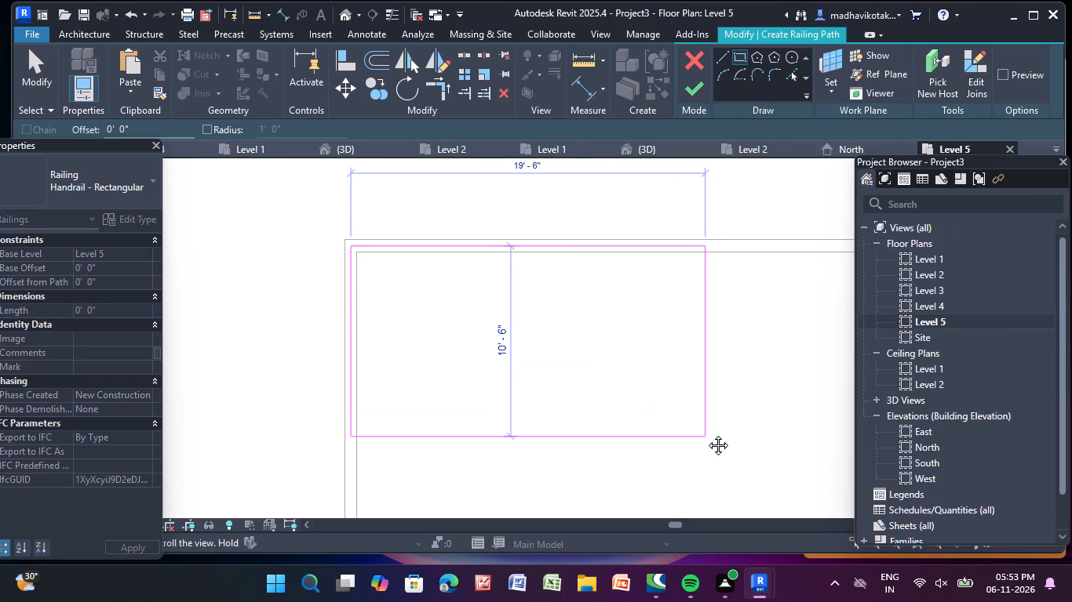
{"action": "middle_click_drag", "start_coordinate": [706, 433], "coordinate": [521, 67]}
{"action": "scroll", "coordinate": [685, 419], "scroll_direction": "down", "scroll_amount": 5}
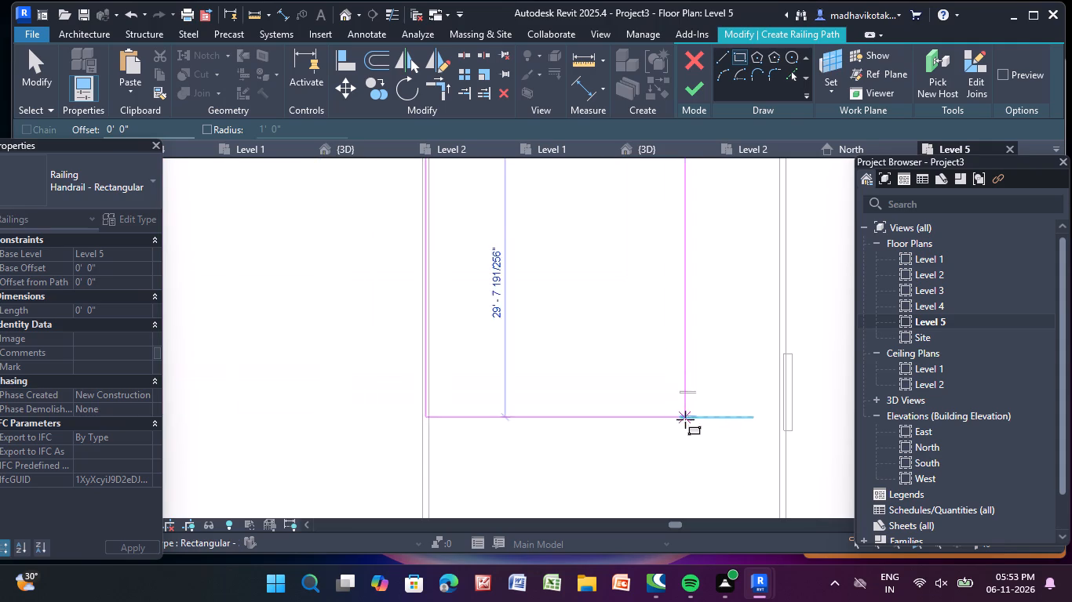
{"action": "middle_click_drag", "start_coordinate": [711, 467], "coordinate": [609, 124]}
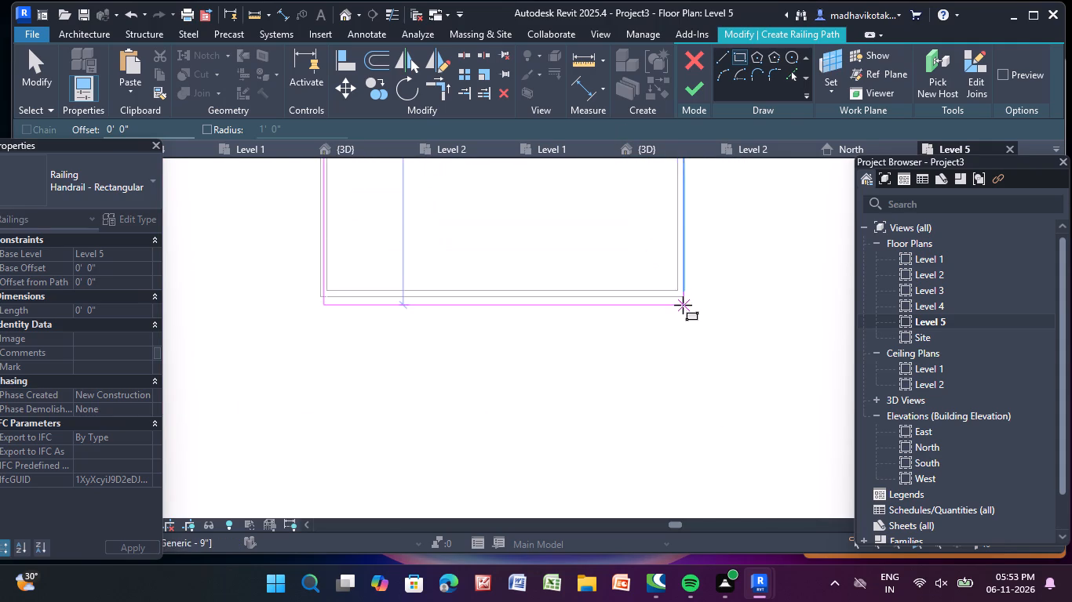
{"action": "scroll", "coordinate": [683, 305], "scroll_direction": "up", "scroll_amount": 8}
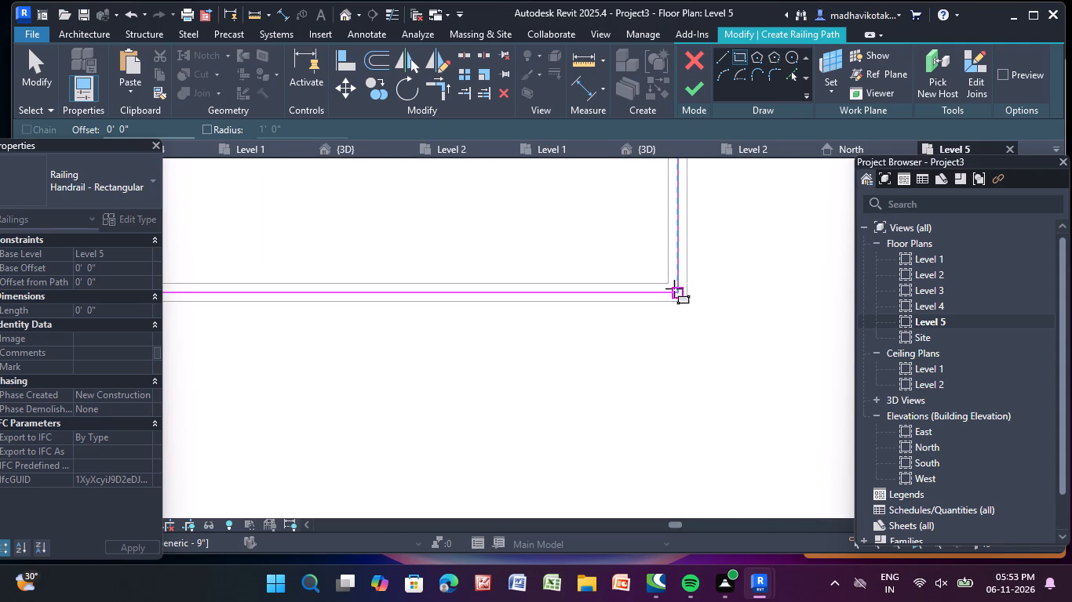
{"action": "left_click", "coordinate": [674, 288]}
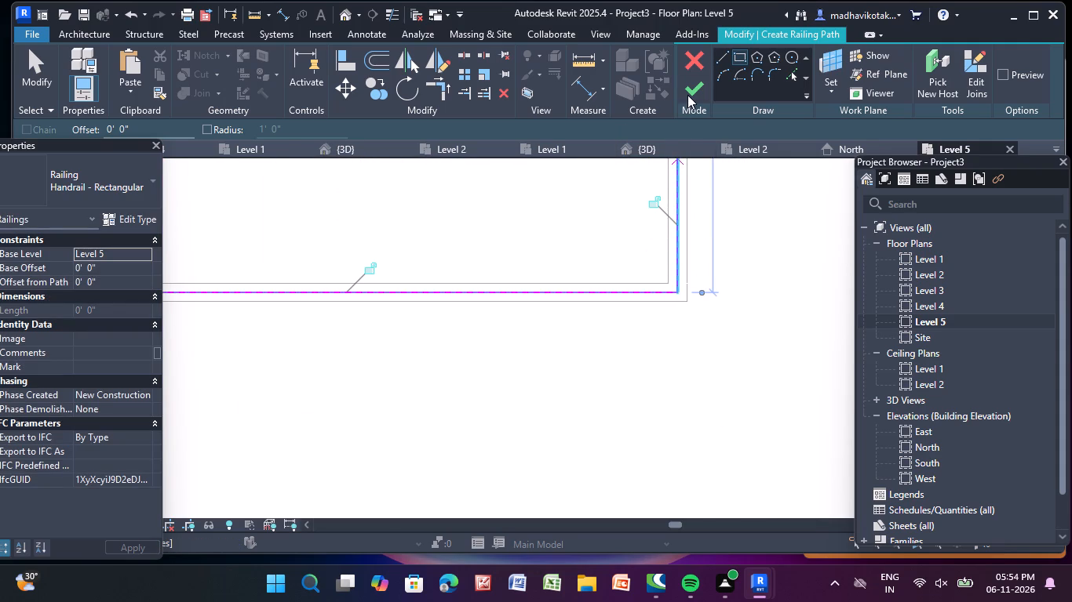
{"action": "left_click", "coordinate": [687, 95]}
{"action": "left_click", "coordinate": [794, 326]}
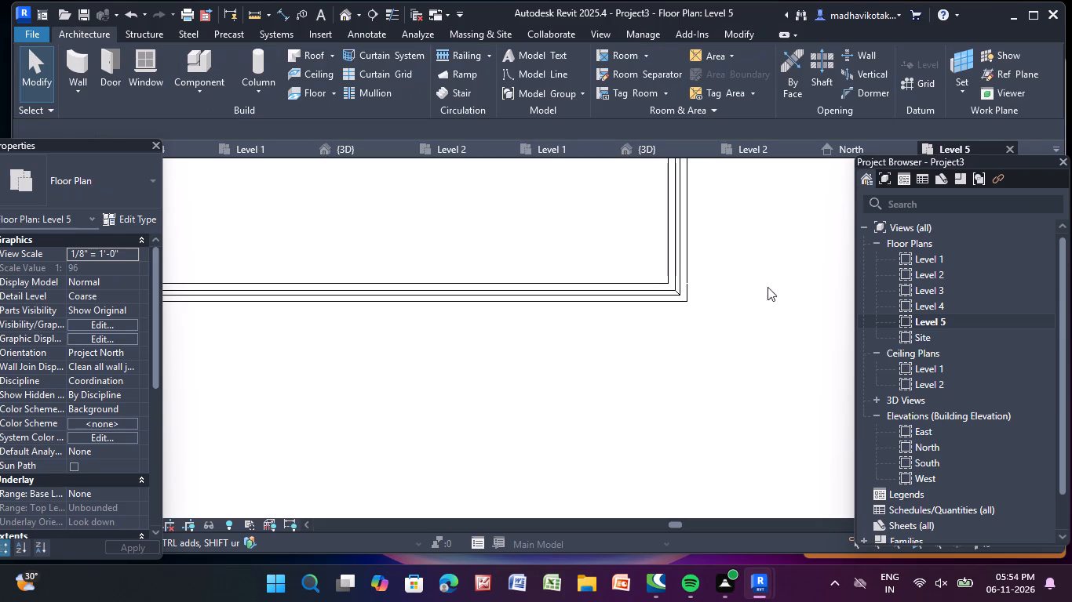
In the 3D view, set the unconnected height of the long roof parapet wall opposite the staircase side to 1'.
{"action": "scroll", "coordinate": [748, 262], "scroll_direction": "down", "scroll_amount": 9}
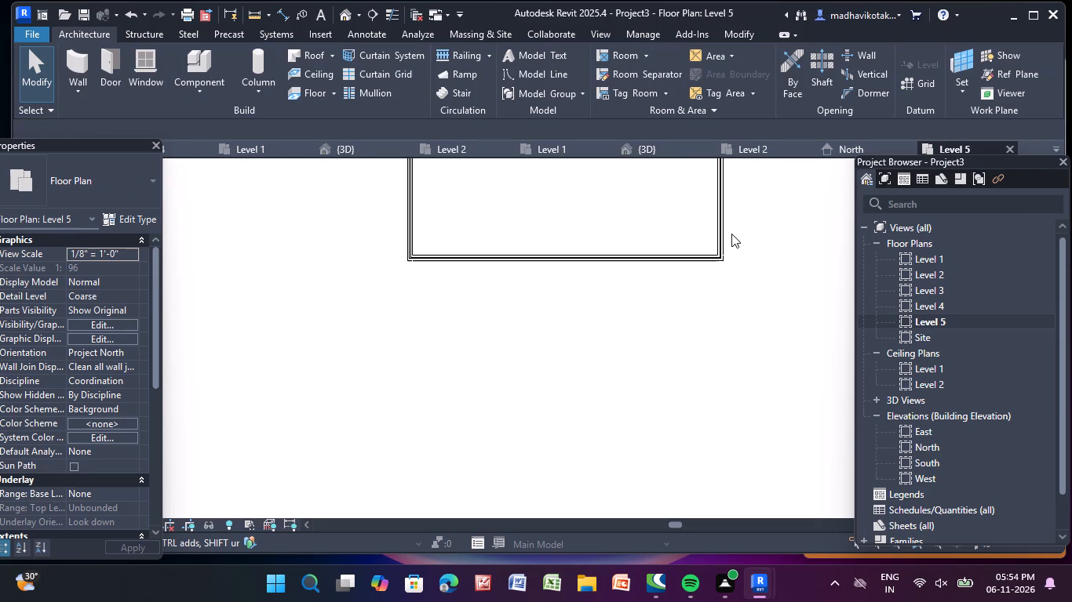
{"action": "scroll", "coordinate": [731, 234], "scroll_direction": "down", "scroll_amount": 5}
{"action": "middle_click_drag", "start_coordinate": [723, 220], "coordinate": [583, 427]}
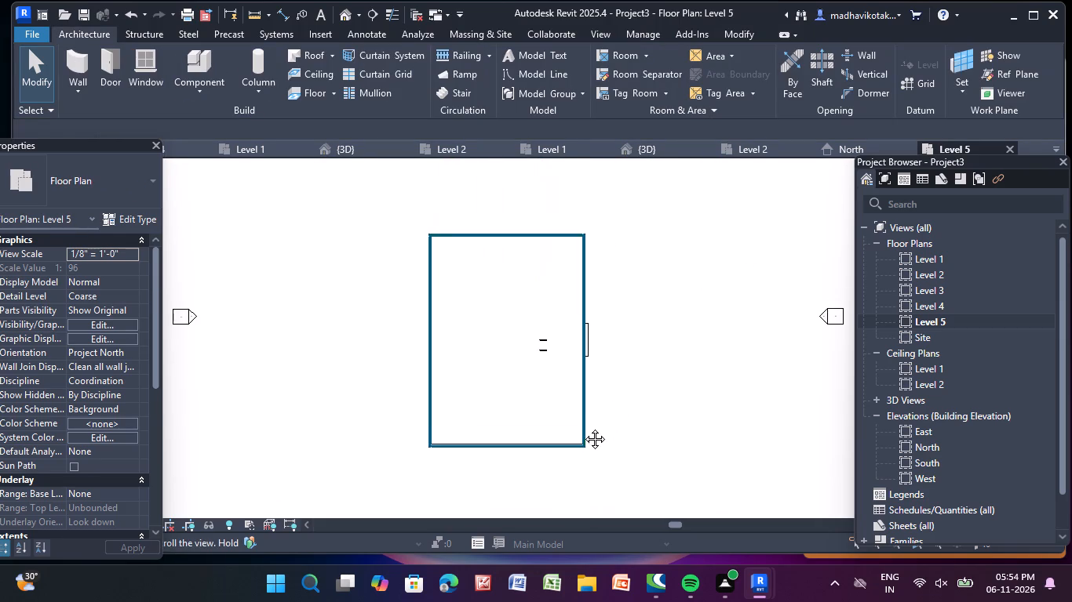
{"action": "middle_click_drag", "start_coordinate": [583, 427], "coordinate": [580, 427]}
{"action": "middle_click", "coordinate": [580, 427]}
{"action": "scroll", "coordinate": [580, 427], "scroll_direction": "down", "scroll_amount": 1}
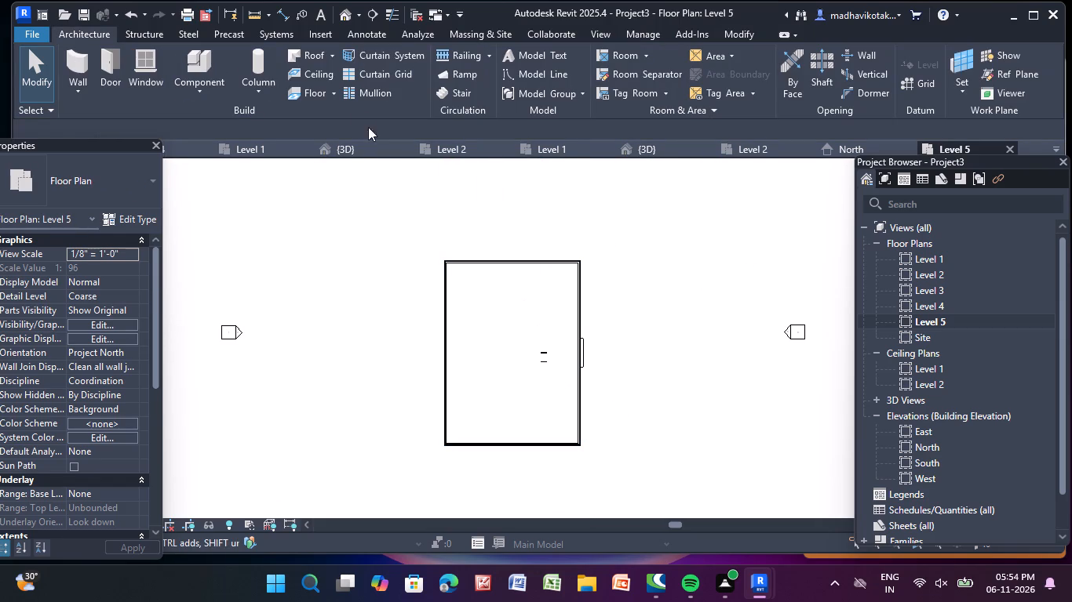
{"action": "left_click", "coordinate": [347, 16]}
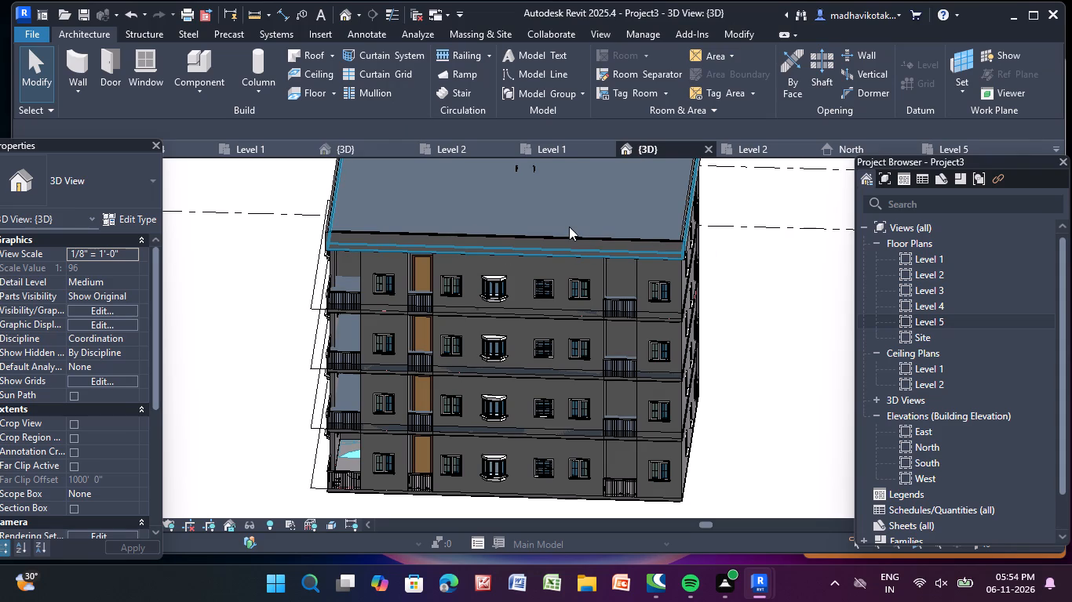
{"action": "middle_click_drag", "start_coordinate": [566, 228], "coordinate": [500, 223], "text": "shift"}
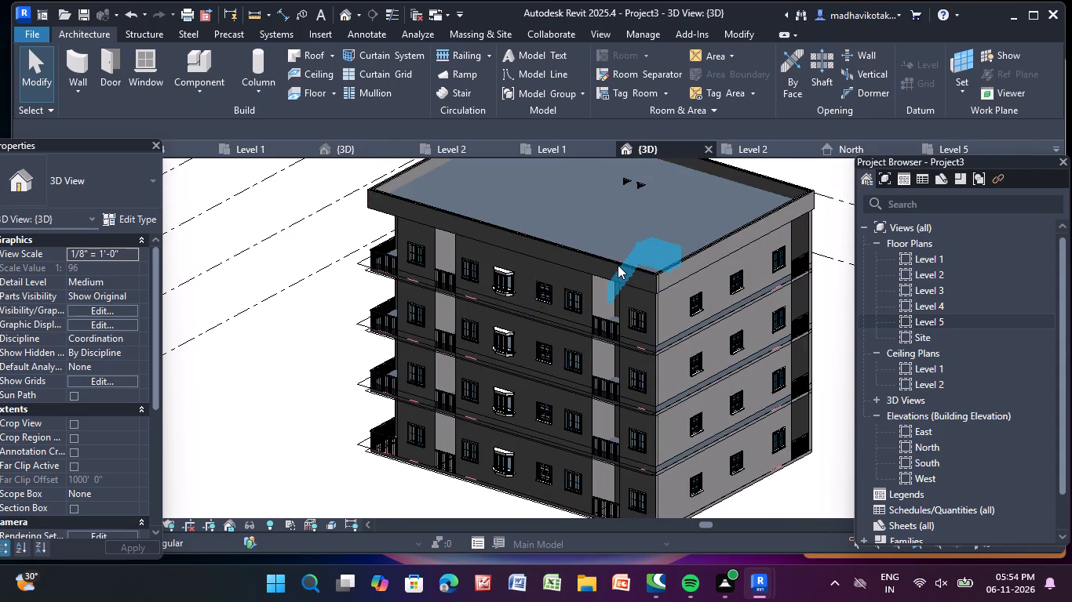
{"action": "scroll", "coordinate": [616, 263], "scroll_direction": "up", "scroll_amount": 3}
{"action": "middle_click_drag", "start_coordinate": [614, 266], "coordinate": [598, 286]}
{"action": "left_click", "coordinate": [593, 289]}
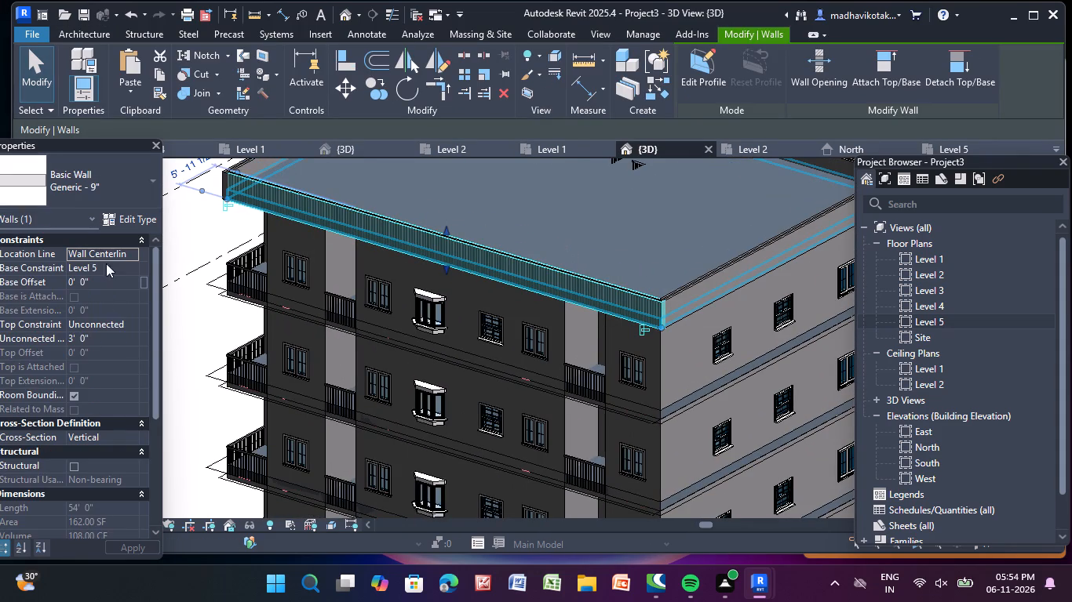
{"action": "left_click", "coordinate": [104, 336]}
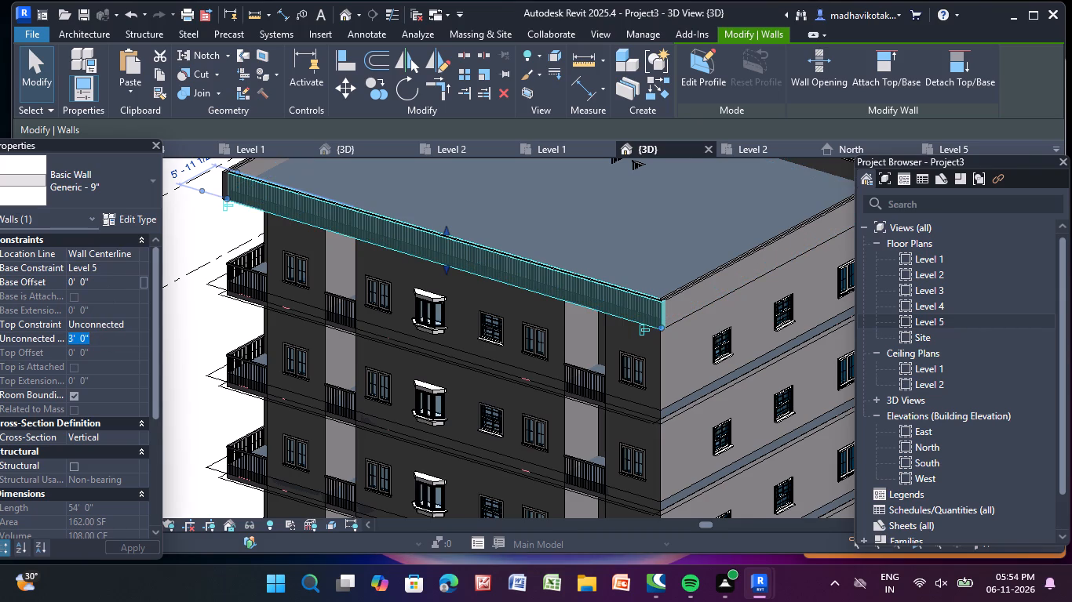
{"action": "key", "text": "BackSpace"}
{"action": "key", "text": "BackSpace"}
{"action": "key", "text": "BackSpace"}
{"action": "key", "text": "BackSpace"}
{"action": "key", "text": "BackSpace"}
{"action": "key", "text": "BackSpace"}
{"action": "key", "text": "BackSpace"}
{"action": "key", "text": "BackSpace"}
{"action": "key", "text": "BackSpace"}
{"action": "key", "text": "BackSpace"}
{"action": "key", "text": "BackSpace"}
{"action": "key", "text": "BackSpace"}
{"action": "key", "text": "BackSpace"}
{"action": "key", "text": "BackSpace"}
{"action": "key", "text": "BackSpace"}
{"action": "key", "text": "BackSpace"}
{"action": "key", "text": "BackSpace"}
{"action": "key", "text": "1"}
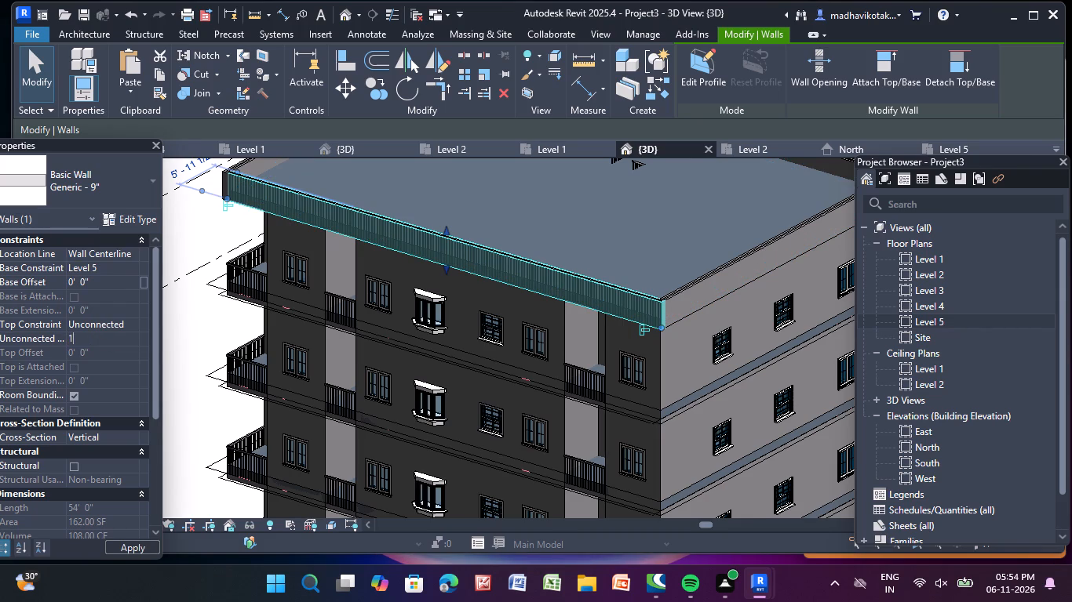
{"action": "key", "text": "apostrophe"}
{"action": "key", "text": "Return"}
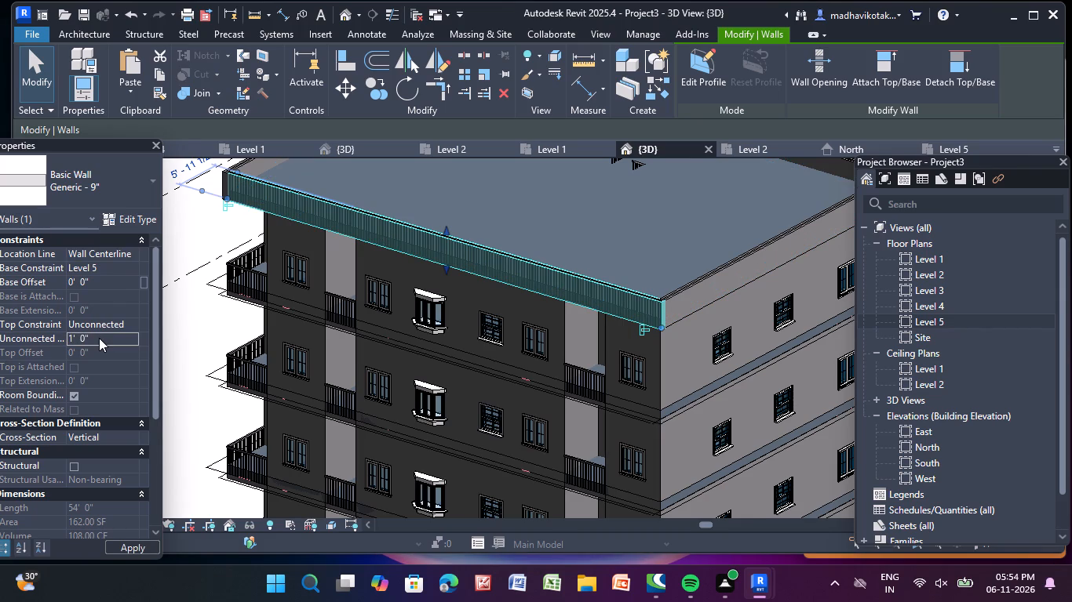
{"action": "left_click", "coordinate": [211, 235]}
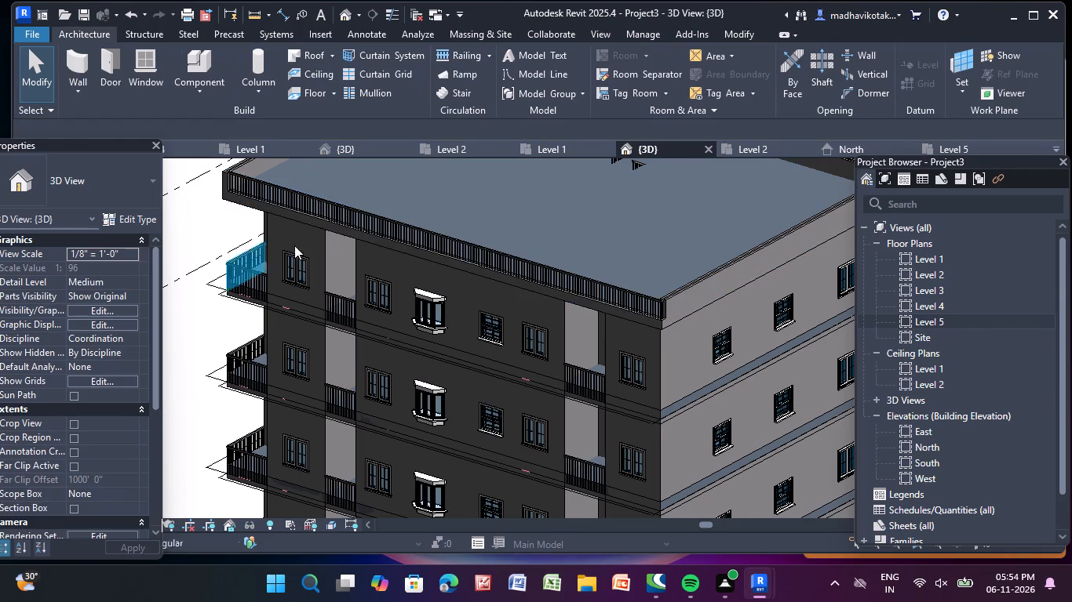
Set the unconnected height of the adjoining short parapet wall, above the plain-window end facade, to 1'.
{"action": "scroll", "coordinate": [714, 286], "scroll_direction": "up", "scroll_amount": 2}
{"action": "left_click", "coordinate": [713, 285]}
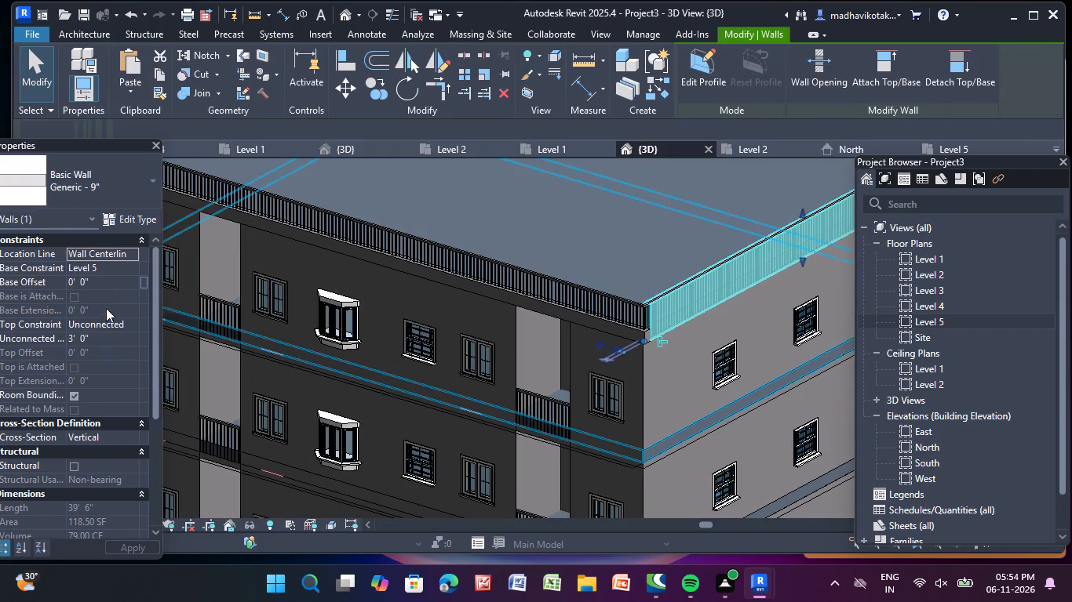
{"action": "left_click", "coordinate": [103, 336]}
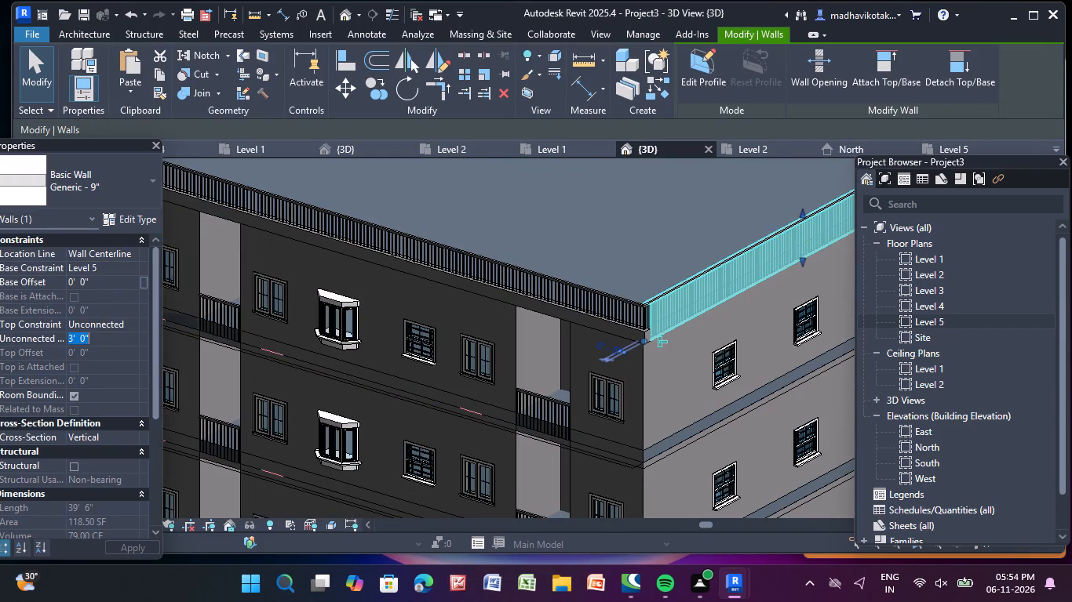
{"action": "key", "text": "BackSpace"}
{"action": "key", "text": "1"}
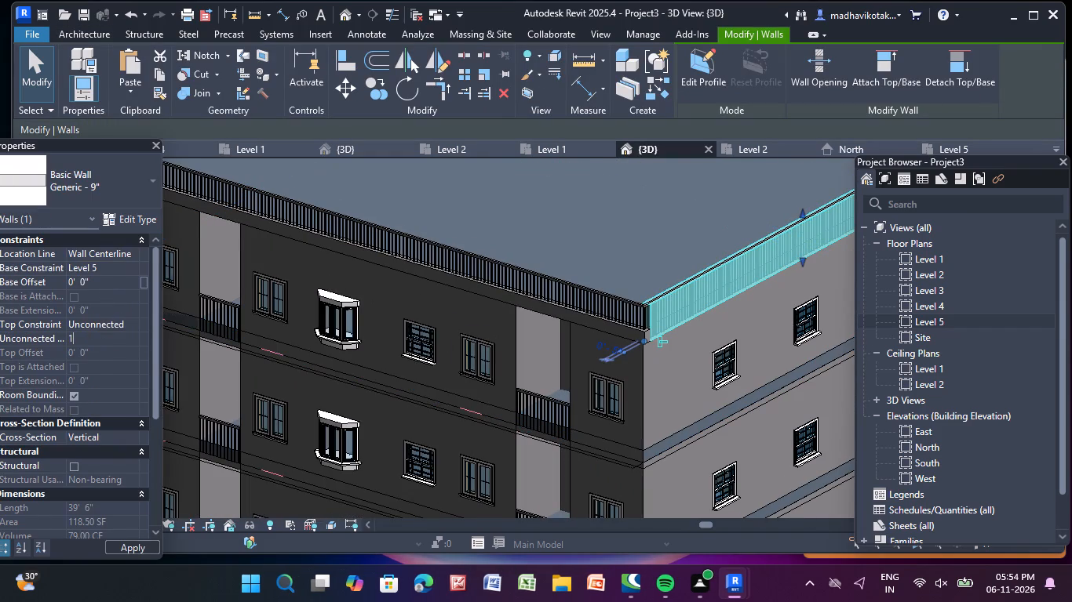
{"action": "key", "text": "apostrophe"}
{"action": "key", "text": "Return"}
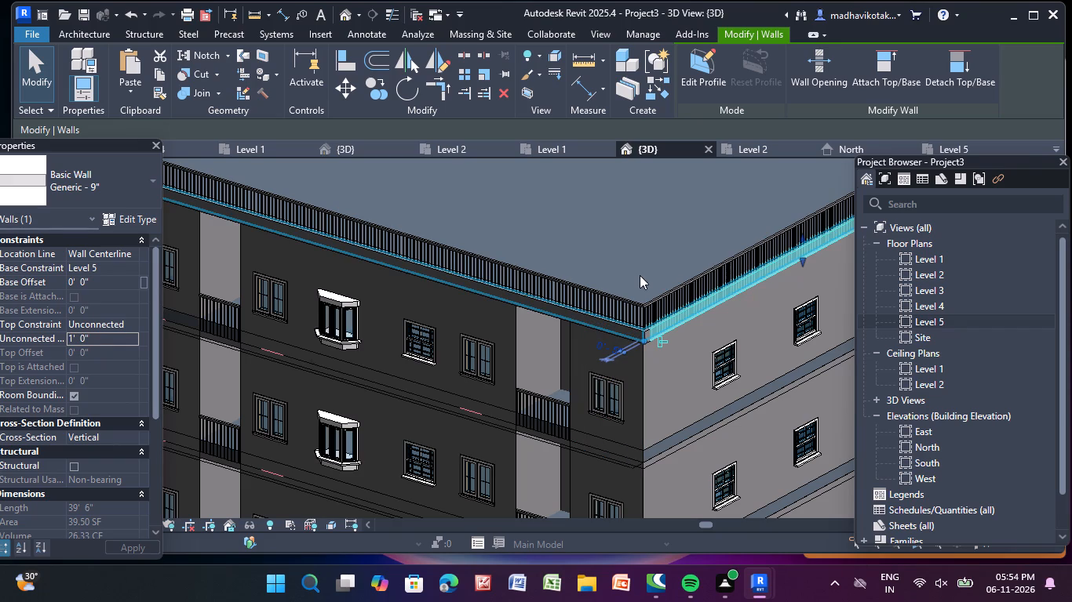
Set the unconnected height of the long parapet wall on the staircase side of the roof to 1'.
{"action": "middle_click_drag", "start_coordinate": [677, 338], "coordinate": [421, 311], "text": "shift"}
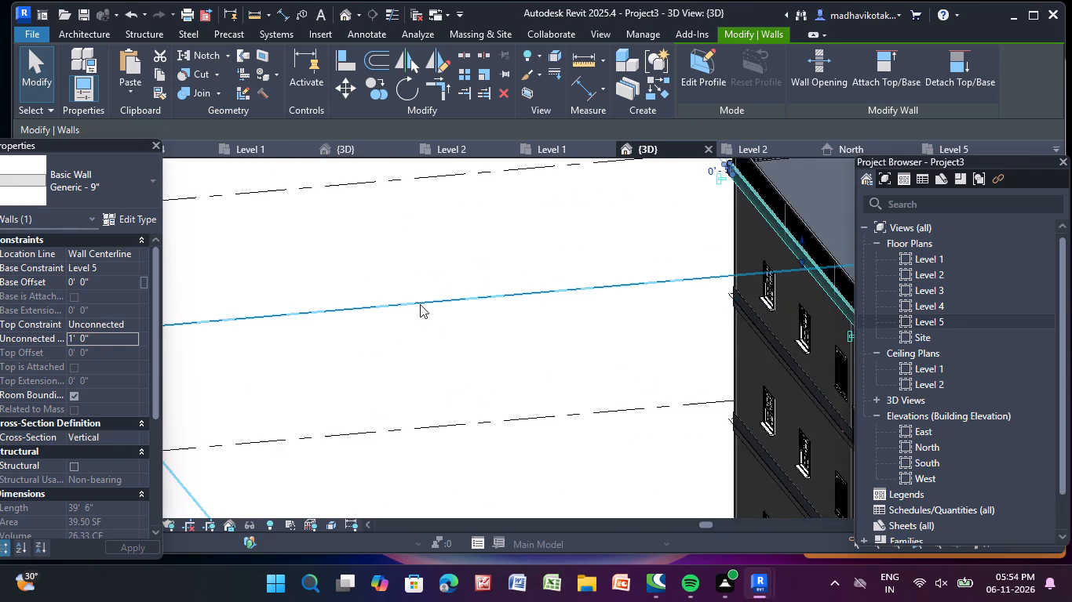
{"action": "scroll", "coordinate": [420, 304], "scroll_direction": "down", "scroll_amount": 3}
{"action": "middle_click_drag", "start_coordinate": [417, 303], "coordinate": [228, 196]}
{"action": "scroll", "coordinate": [572, 250], "scroll_direction": "up", "scroll_amount": 4}
{"action": "left_click", "coordinate": [582, 174]}
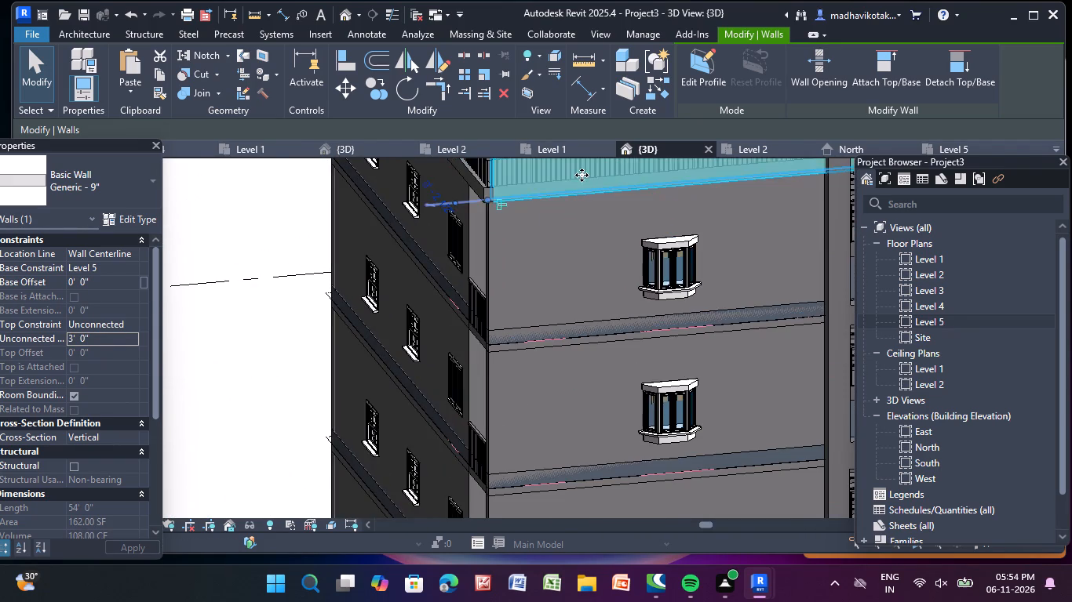
{"action": "middle_click_drag", "start_coordinate": [580, 177], "coordinate": [549, 288]}
{"action": "left_click", "coordinate": [112, 339]}
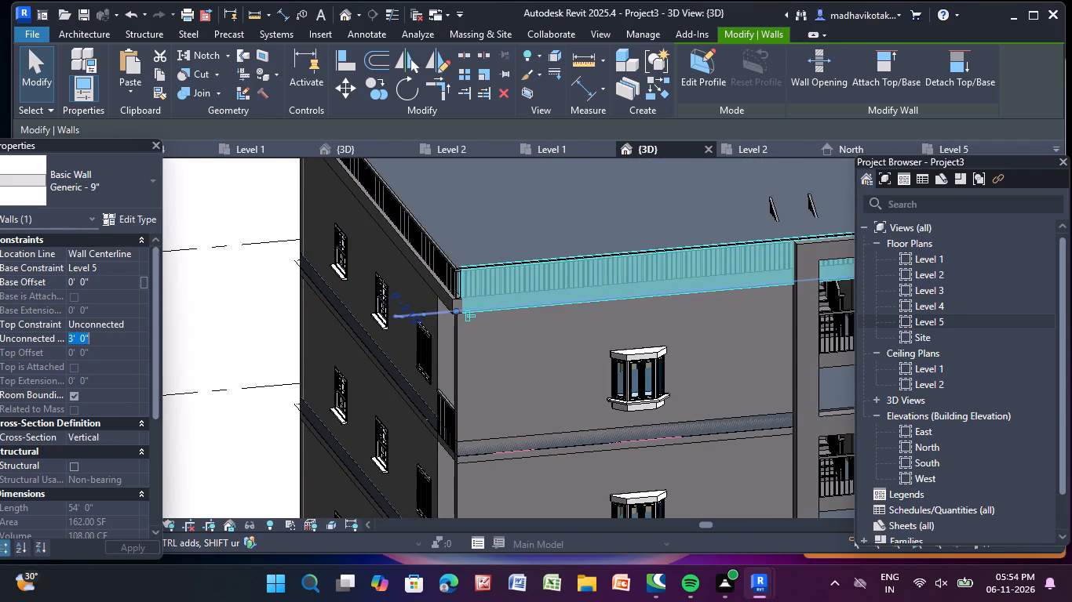
{"action": "key", "text": "BackSpace"}
{"action": "key", "text": "BackSpace"}
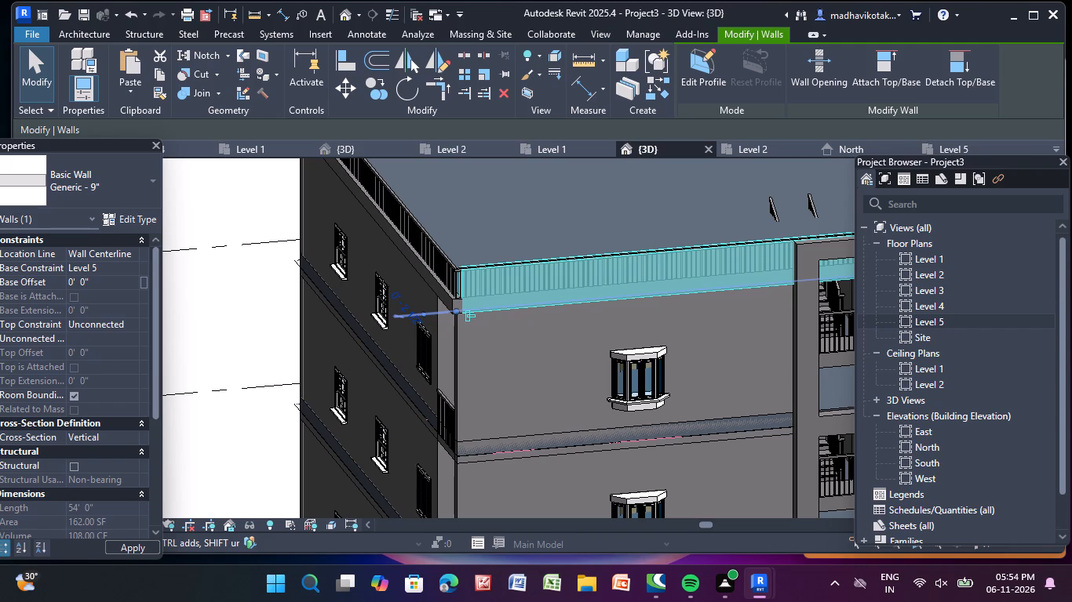
{"action": "type", "text": "1'"}
{"action": "key", "text": "Return"}
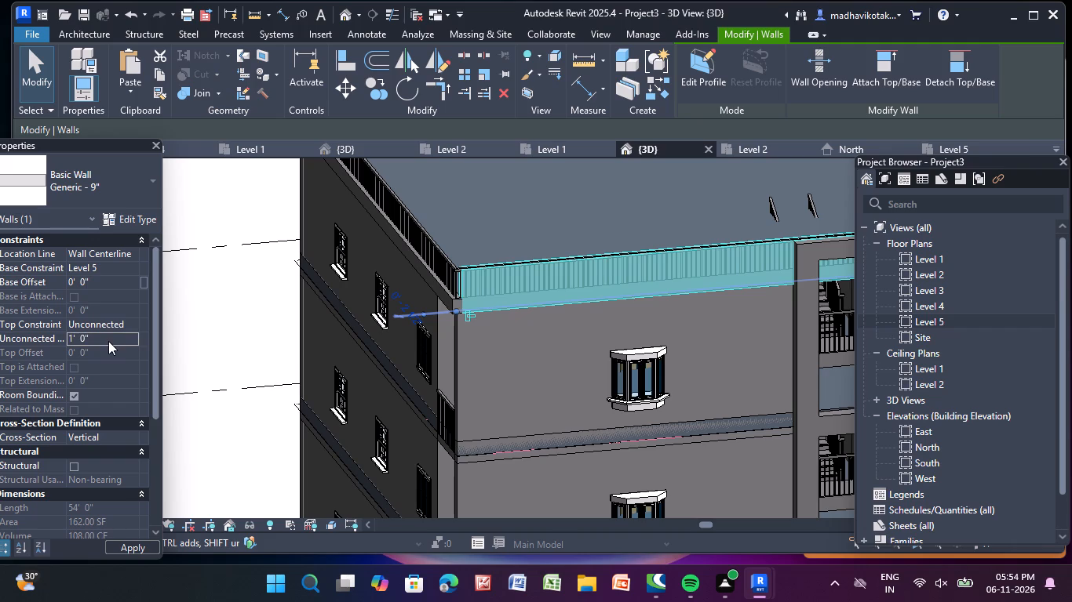
{"action": "left_click", "coordinate": [210, 321]}
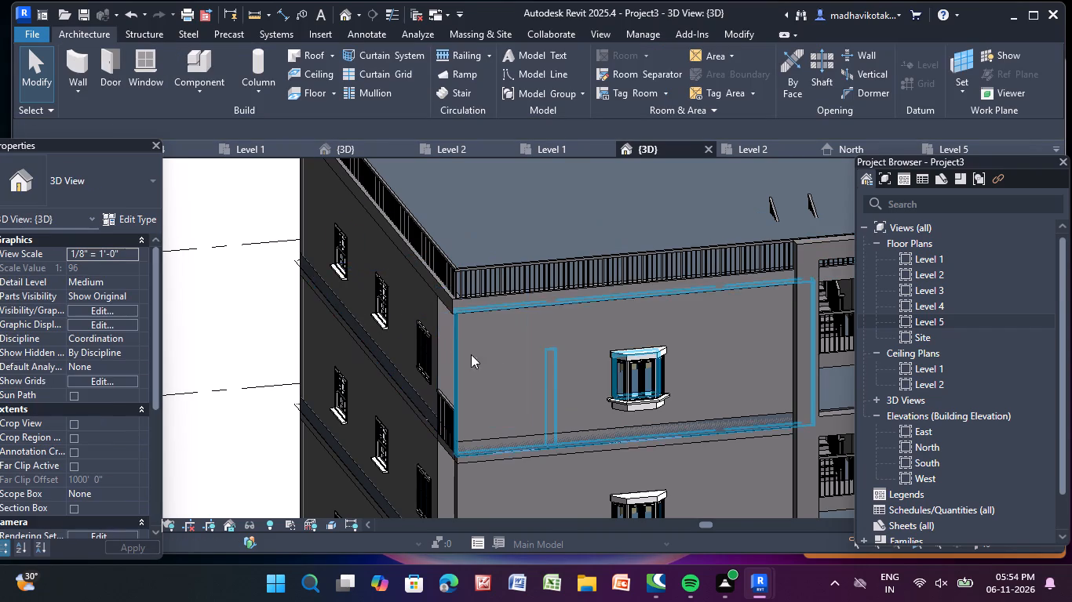
Set the unconnected height of the remaining short parapet wall, above the end facade with bay windows and a door, to 1'.
{"action": "scroll", "coordinate": [547, 376], "scroll_direction": "down", "scroll_amount": 4}
{"action": "middle_click_drag", "start_coordinate": [541, 379], "coordinate": [388, 398]}
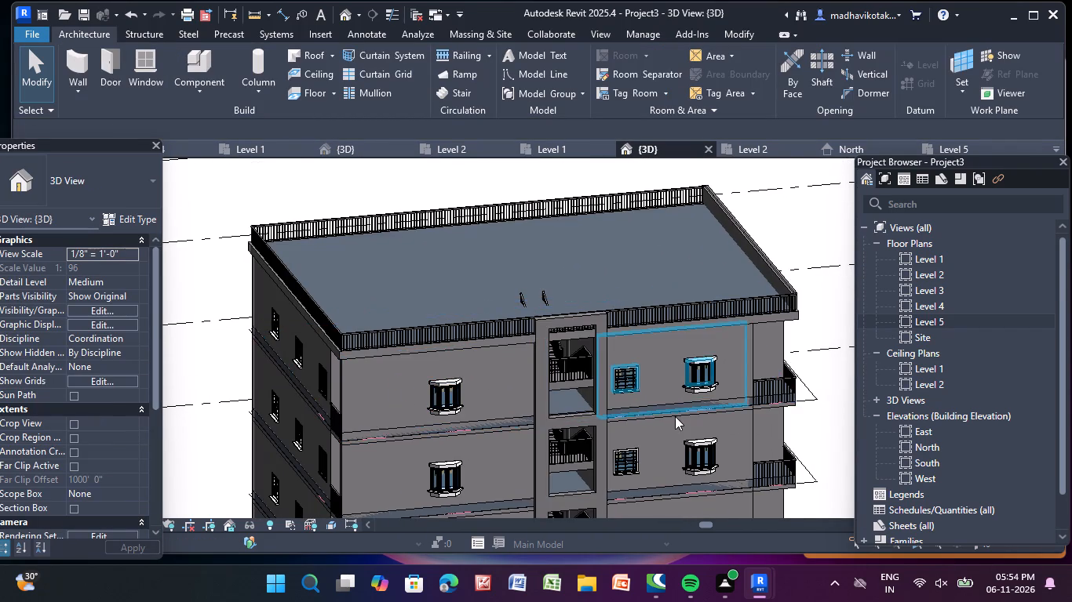
{"action": "middle_click_drag", "start_coordinate": [675, 416], "coordinate": [532, 390]}
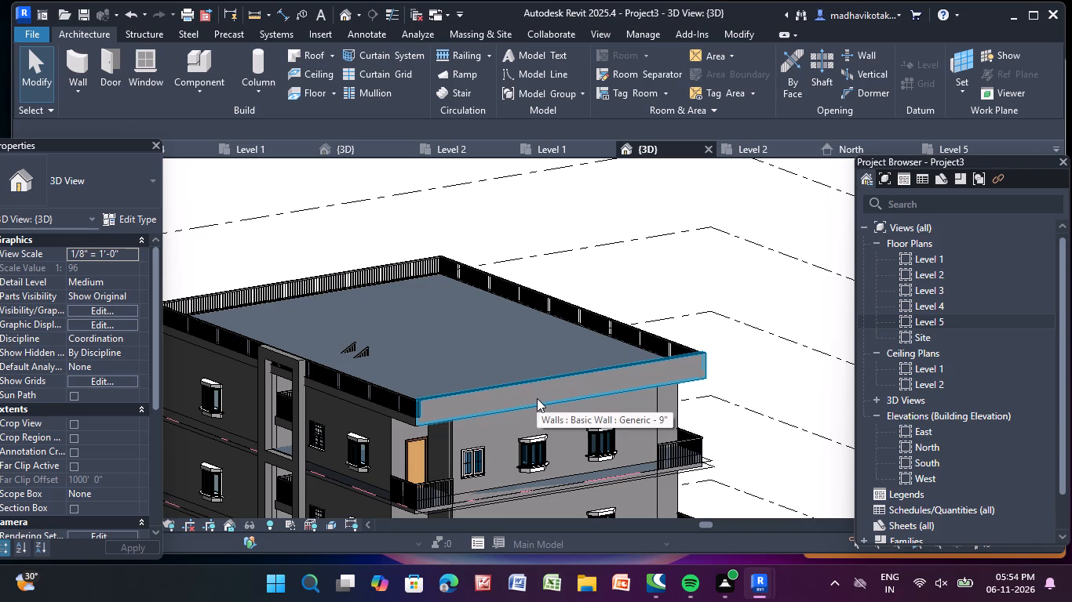
{"action": "left_click", "coordinate": [537, 398]}
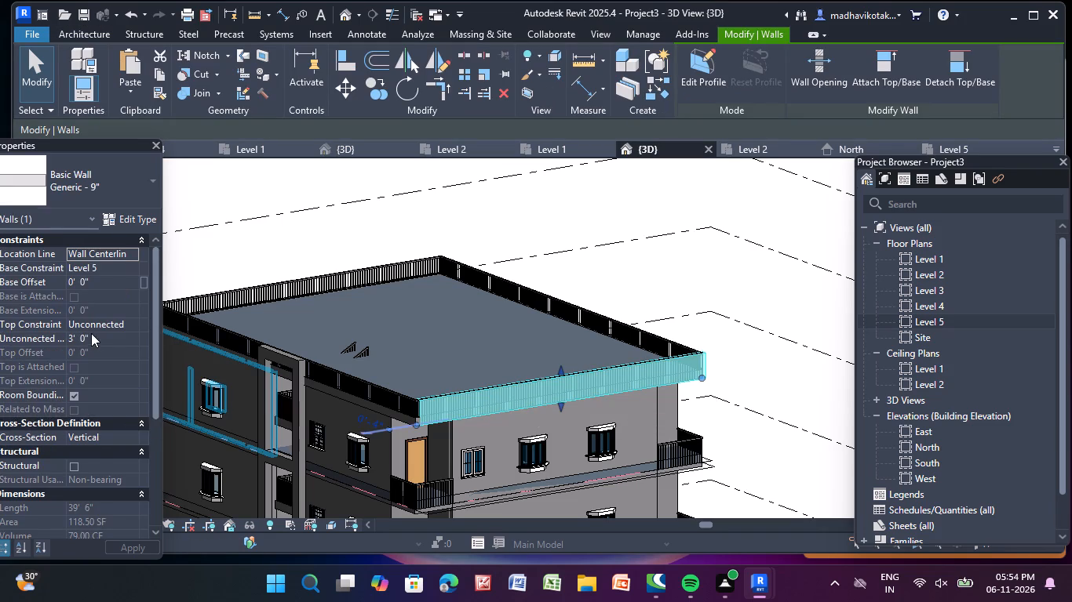
{"action": "left_click", "coordinate": [116, 335]}
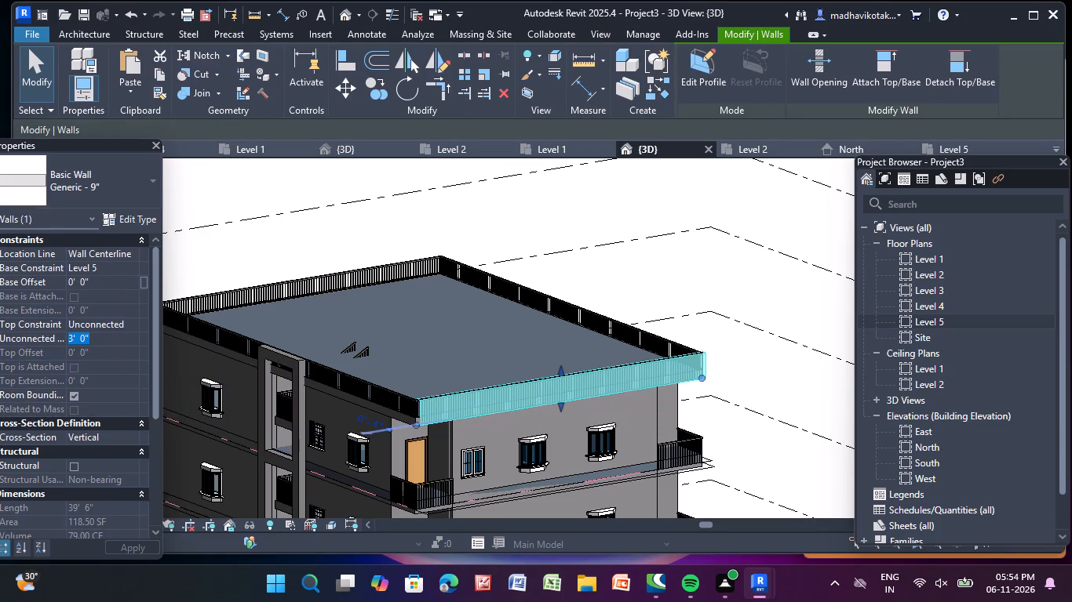
{"action": "key", "text": "BackSpace"}
{"action": "key", "text": "1"}
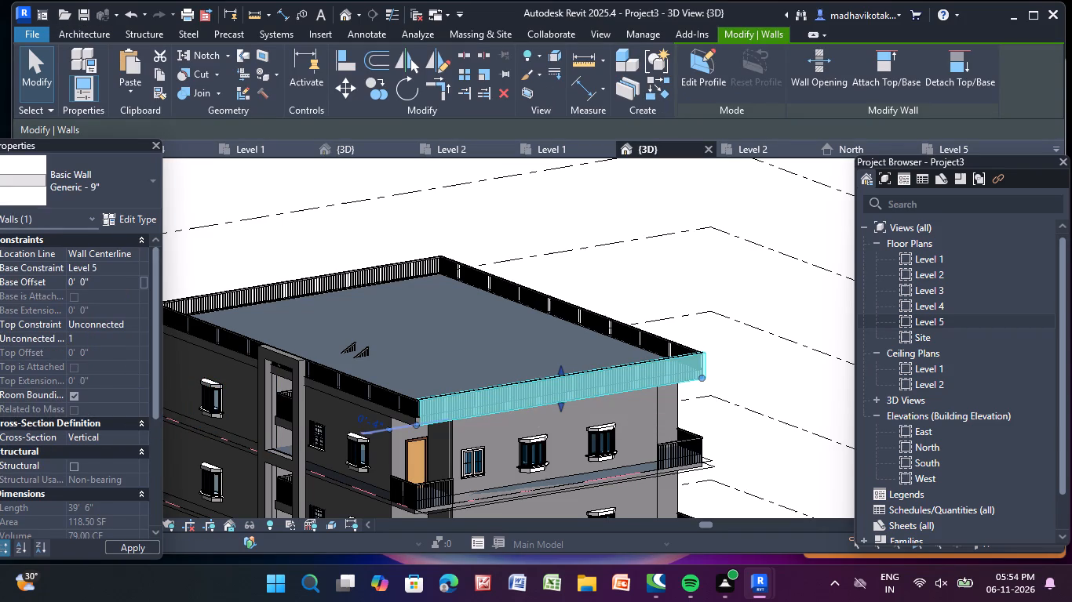
{"action": "key", "text": "apostrophe"}
{"action": "key", "text": "Return"}
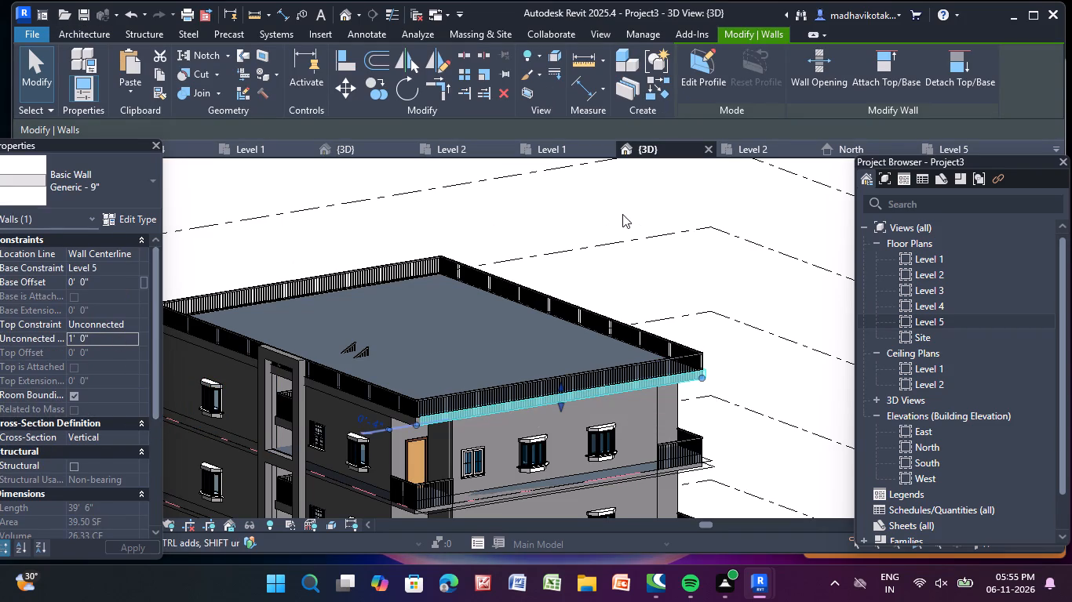
Open the in-place generic model framing the staircase openings for editing and start the Paint tool.
{"action": "left_click", "coordinate": [587, 205]}
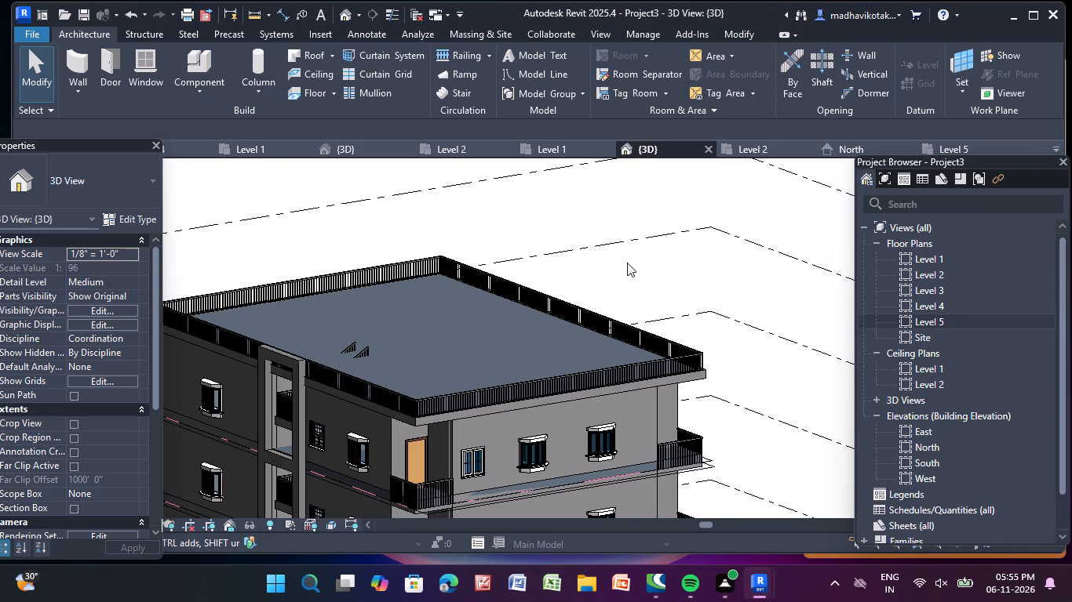
{"action": "scroll", "coordinate": [626, 258], "scroll_direction": "up", "scroll_amount": 1}
{"action": "scroll", "coordinate": [618, 226], "scroll_direction": "down", "scroll_amount": 4}
{"action": "middle_click_drag", "start_coordinate": [530, 462], "coordinate": [664, 416], "text": "shift"}
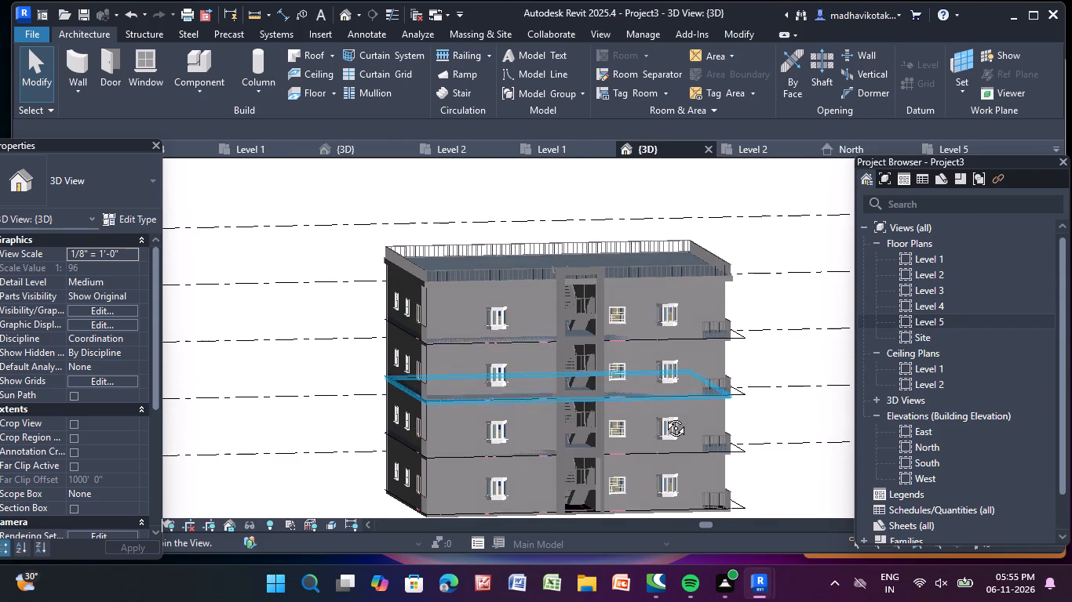
{"action": "middle_click_drag", "start_coordinate": [664, 416], "coordinate": [655, 433], "text": "shift"}
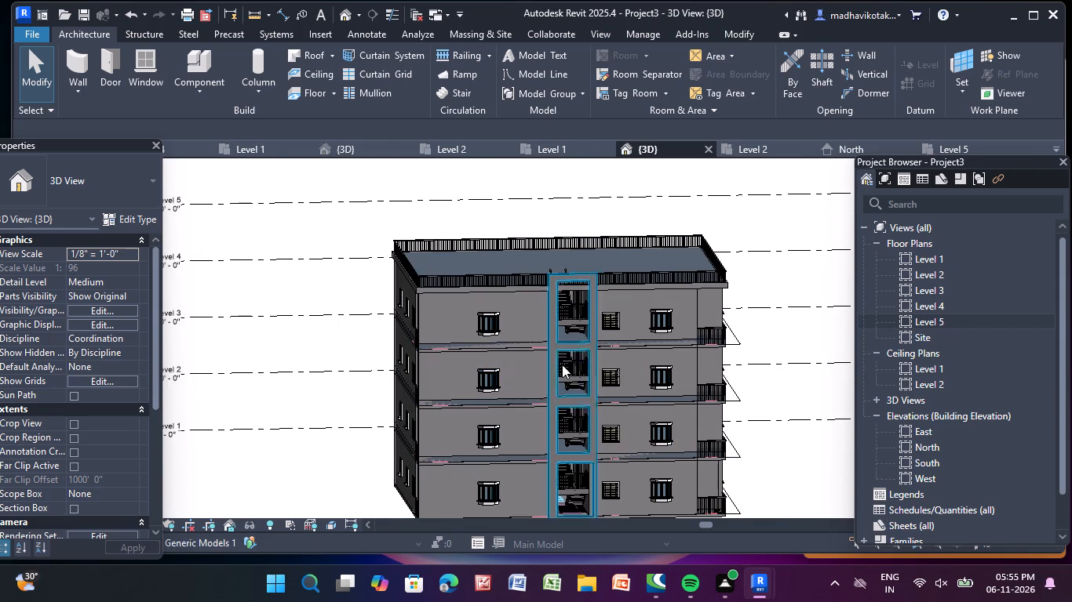
{"action": "left_click", "coordinate": [552, 357]}
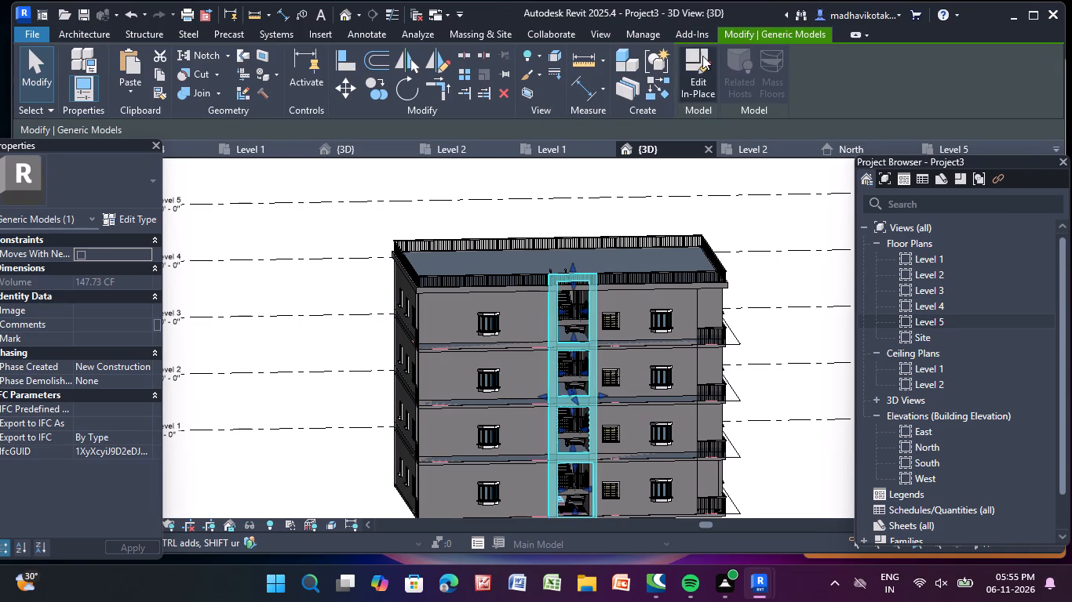
{"action": "left_click", "coordinate": [700, 58]}
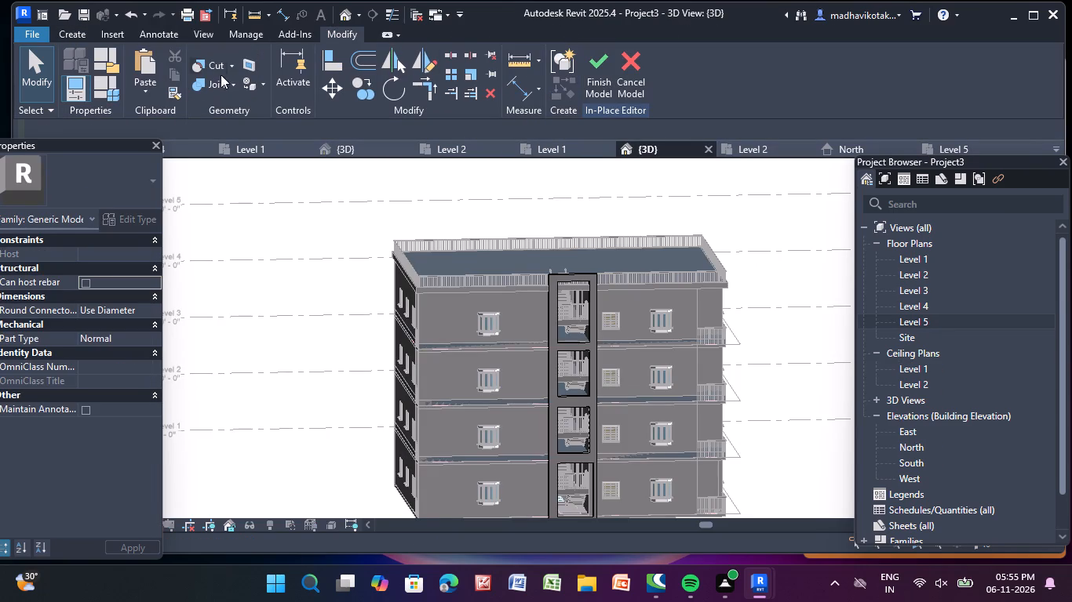
{"action": "left_click", "coordinate": [260, 83]}
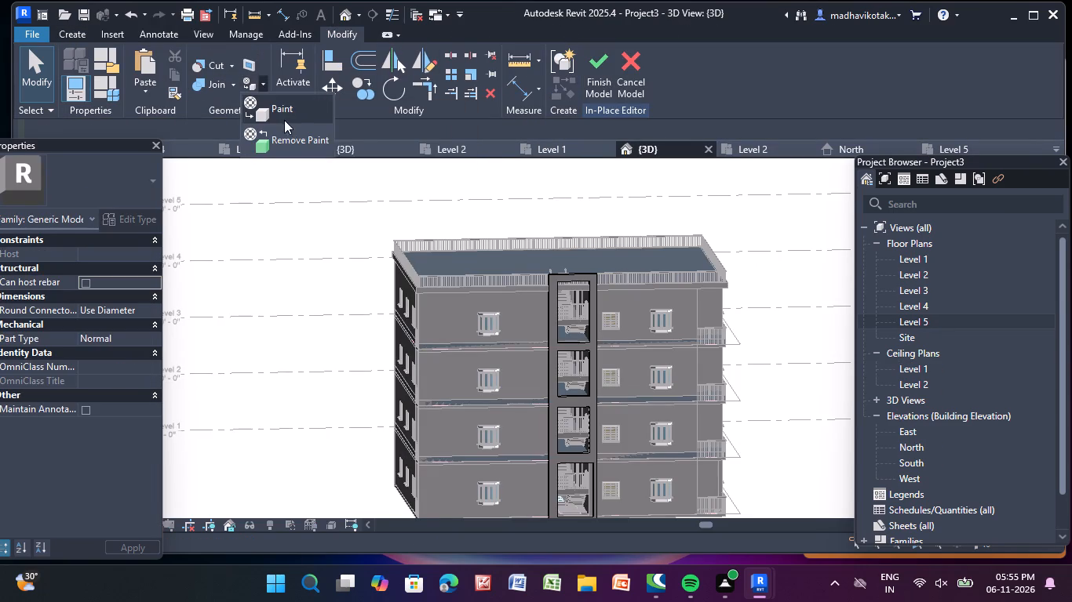
{"action": "left_click", "coordinate": [287, 109]}
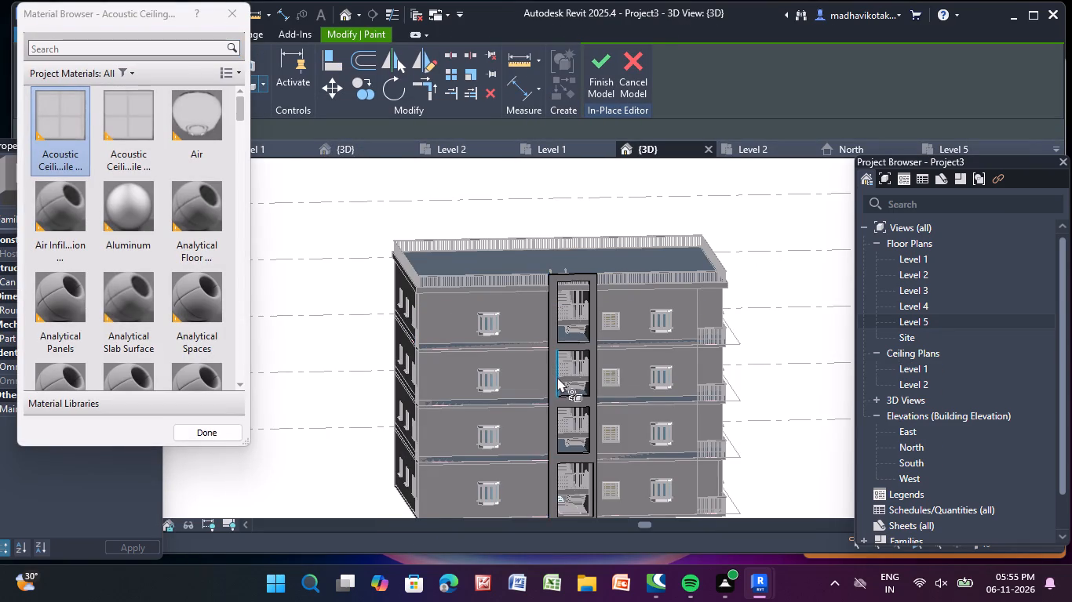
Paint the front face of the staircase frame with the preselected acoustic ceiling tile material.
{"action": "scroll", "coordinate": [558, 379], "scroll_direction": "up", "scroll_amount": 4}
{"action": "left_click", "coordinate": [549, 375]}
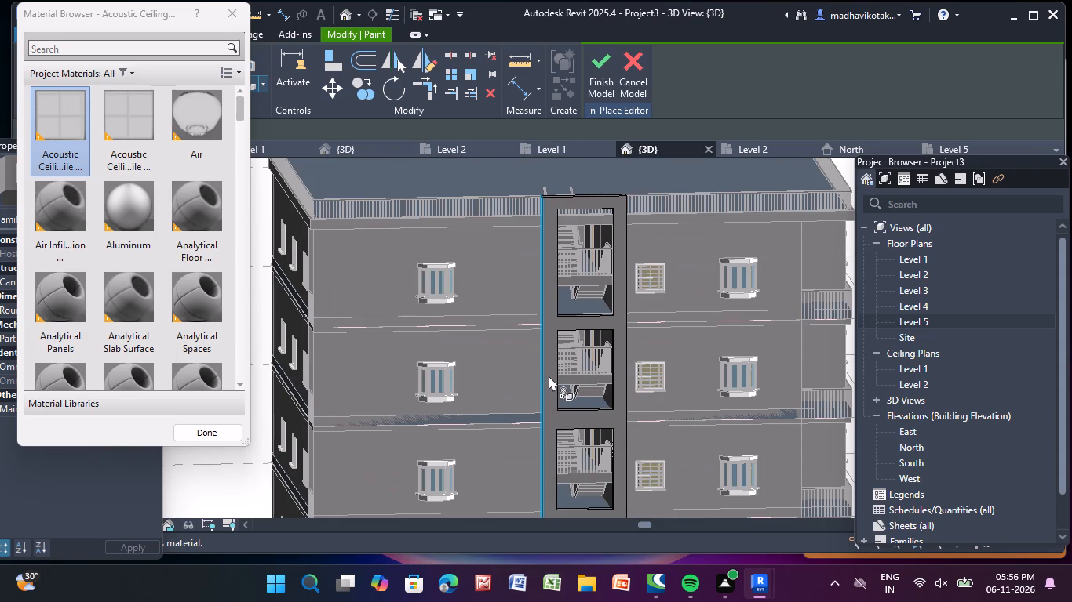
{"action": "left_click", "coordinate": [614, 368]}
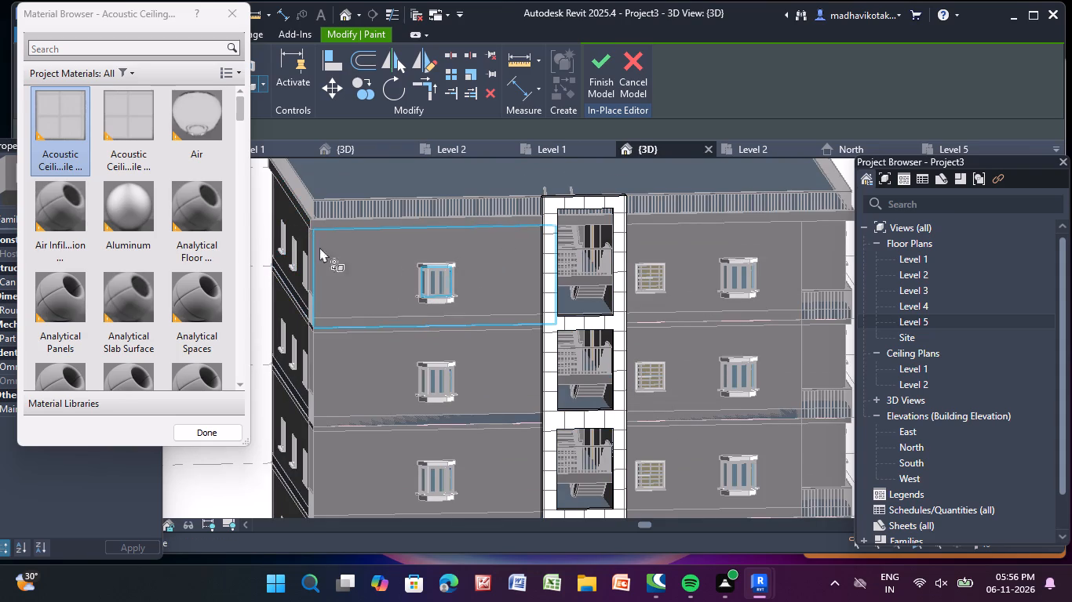
Paint the front face of the staircase frame with the Door - Frame material and finish the in-place model.
{"action": "scroll", "coordinate": [147, 215], "scroll_direction": "down", "scroll_amount": 5}
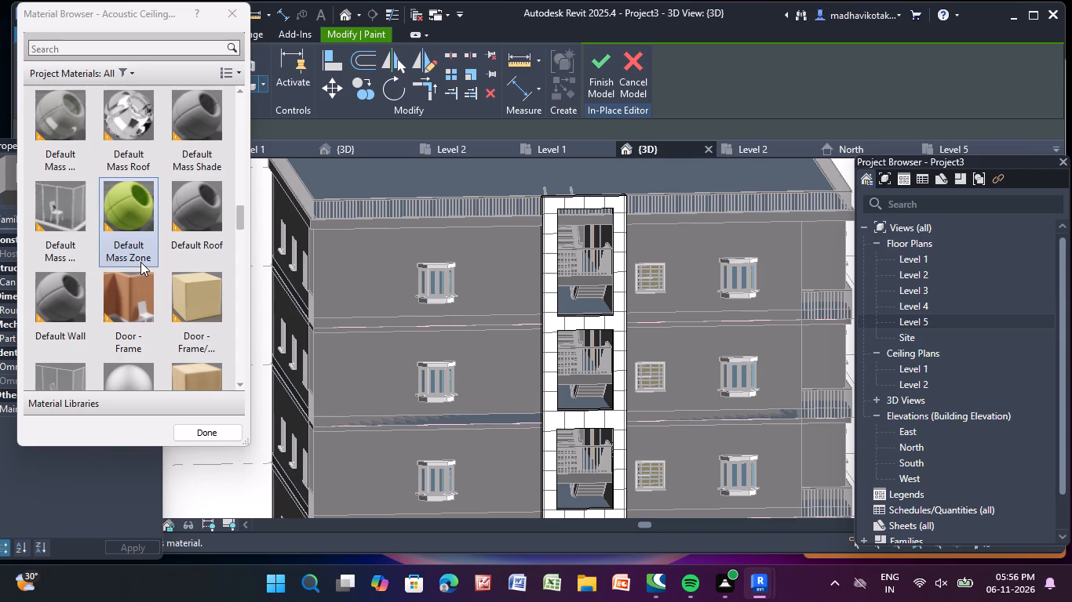
{"action": "left_click", "coordinate": [133, 276]}
{"action": "scroll", "coordinate": [533, 324], "scroll_direction": "up", "scroll_amount": 3}
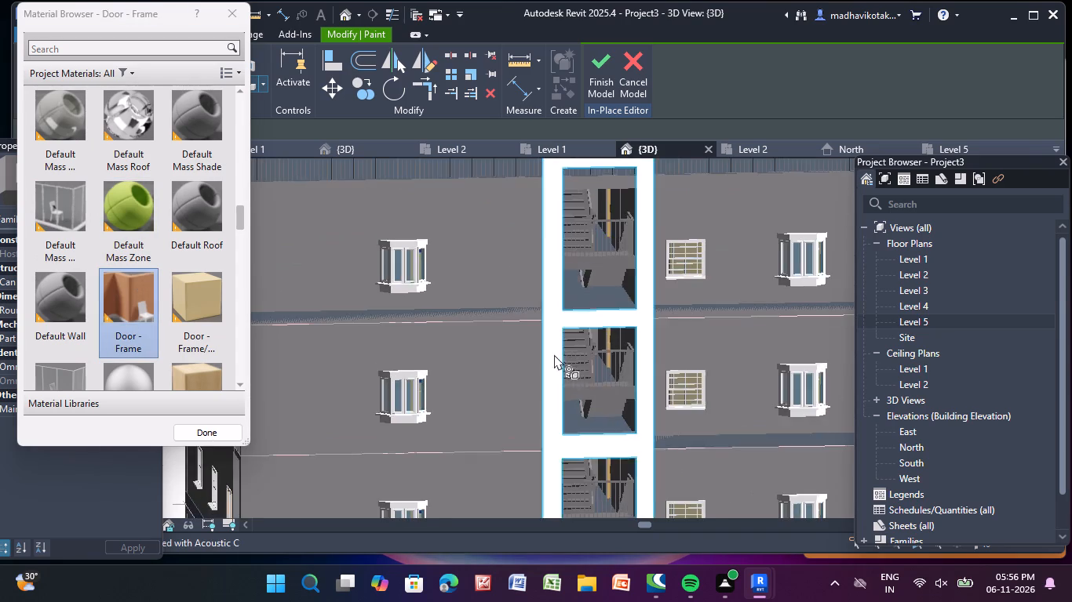
{"action": "scroll", "coordinate": [551, 341], "scroll_direction": "up", "scroll_amount": 1}
{"action": "left_click", "coordinate": [551, 339]}
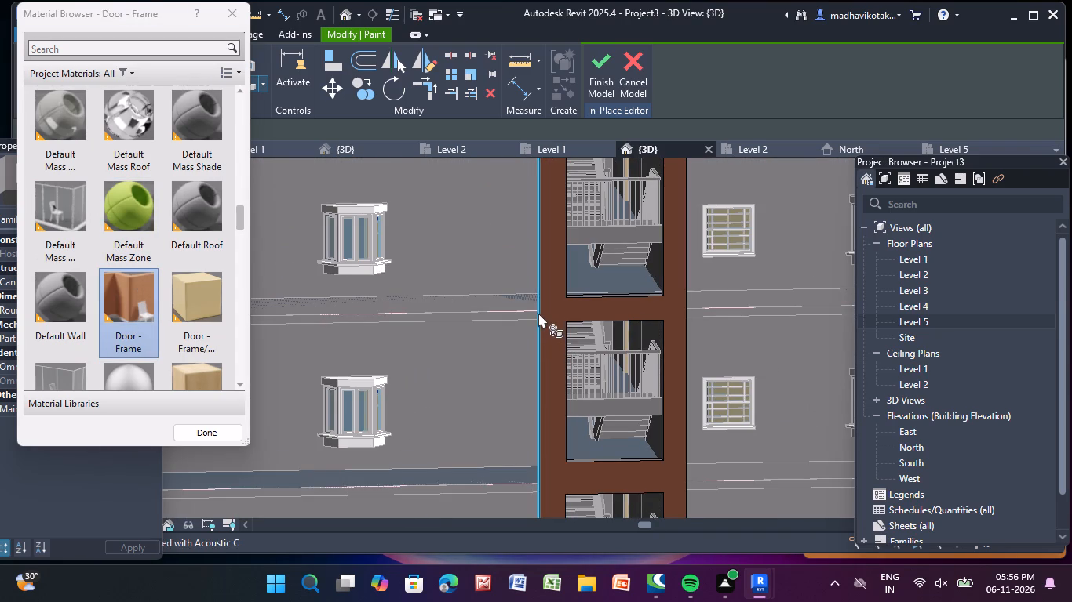
{"action": "left_click", "coordinate": [602, 65]}
{"action": "scroll", "coordinate": [520, 248], "scroll_direction": "down", "scroll_amount": 6}
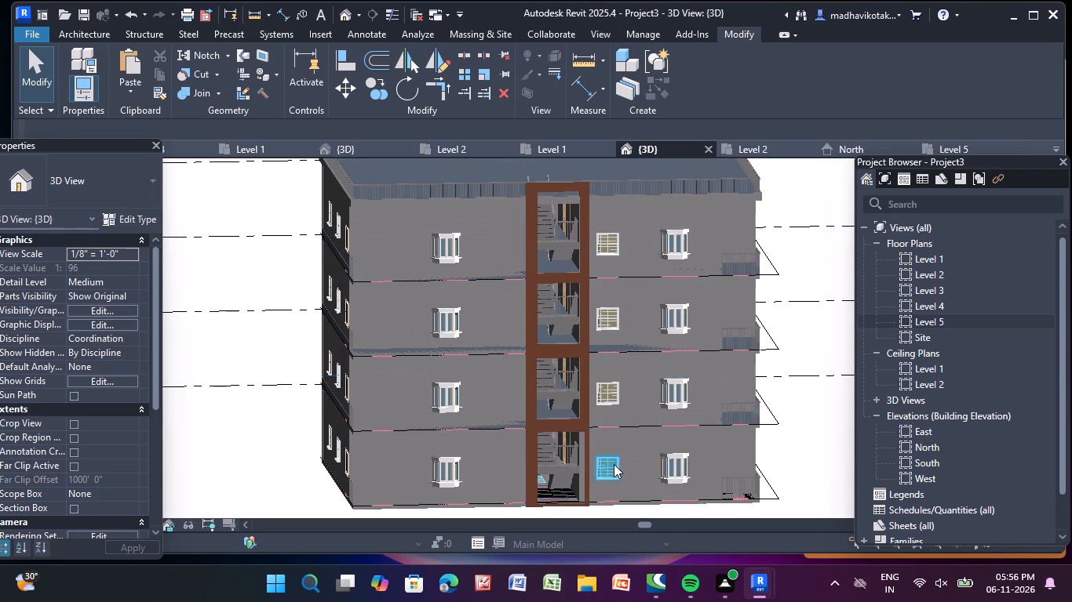
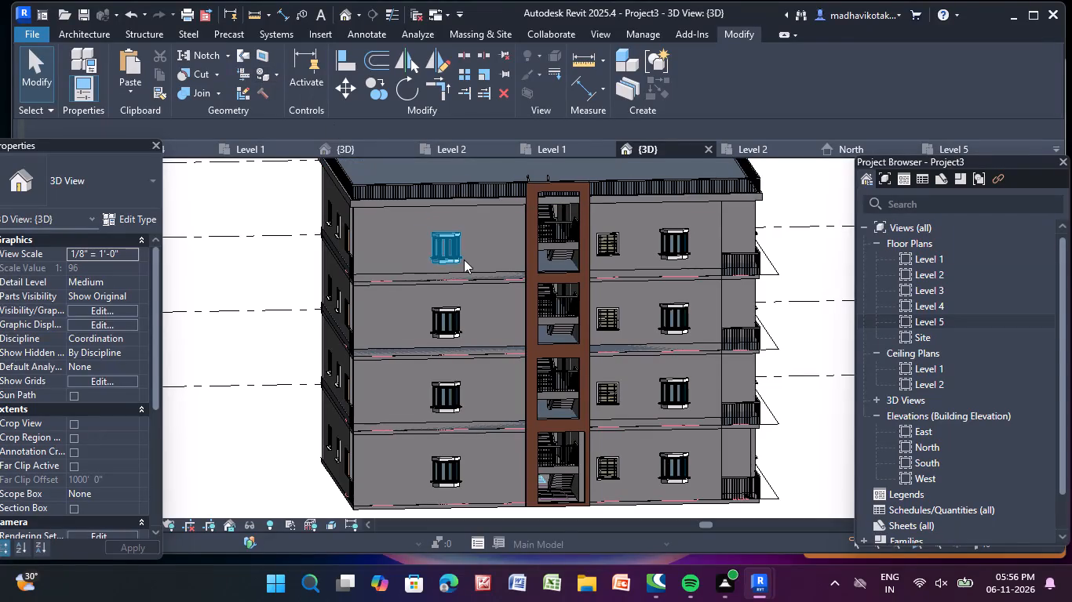
Paint the top storey's front wall on the near side of the staircase and the roof slab edge with the Door - Frame/M... material.
{"action": "left_click", "coordinate": [278, 77]}
{"action": "left_click", "coordinate": [303, 102]}
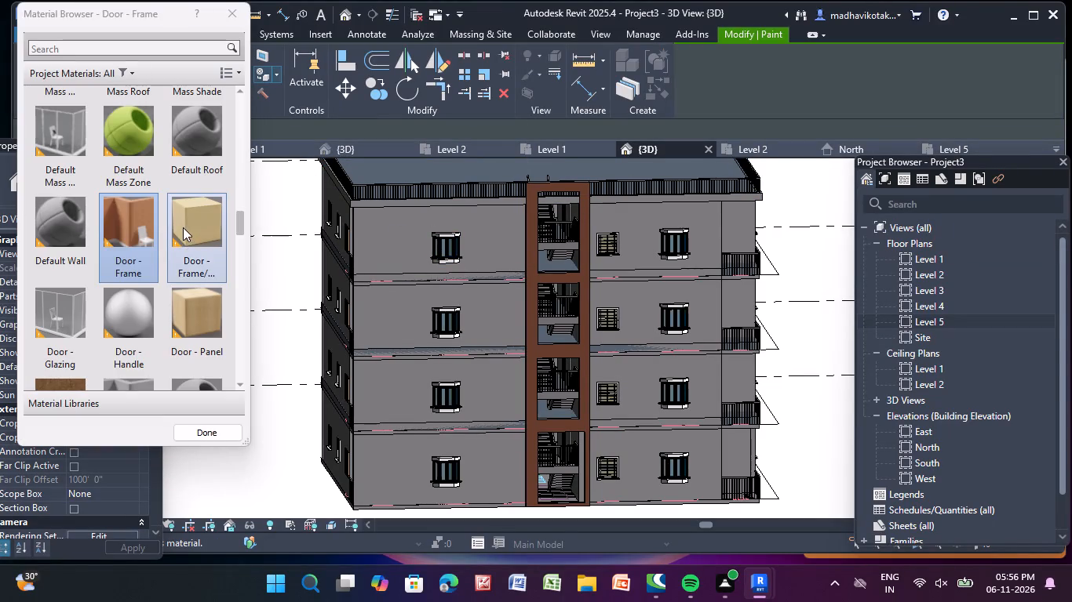
{"action": "left_click", "coordinate": [183, 220]}
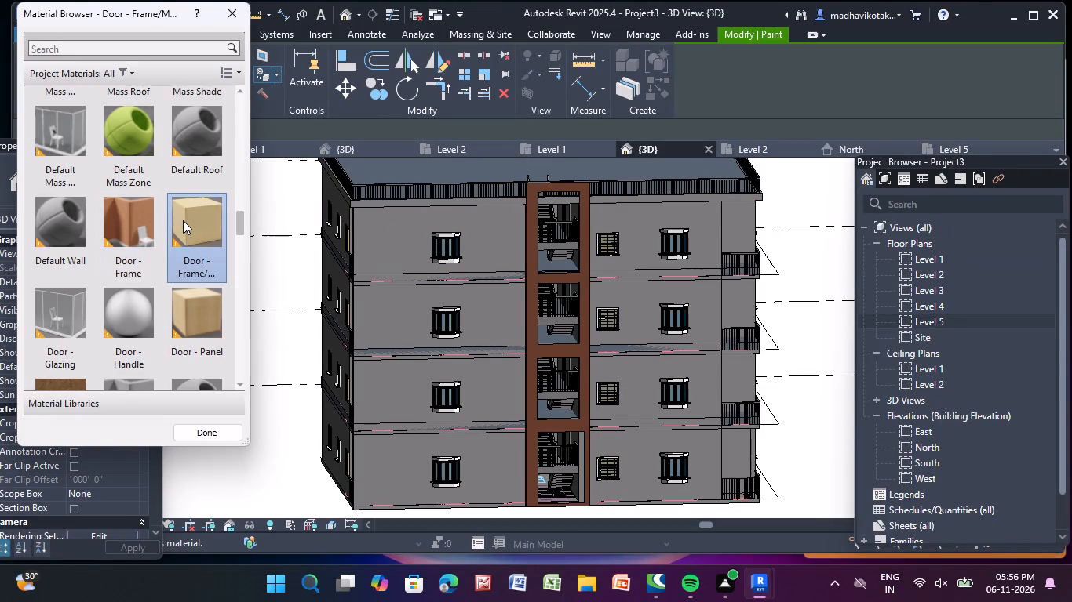
{"action": "left_click", "coordinate": [375, 257]}
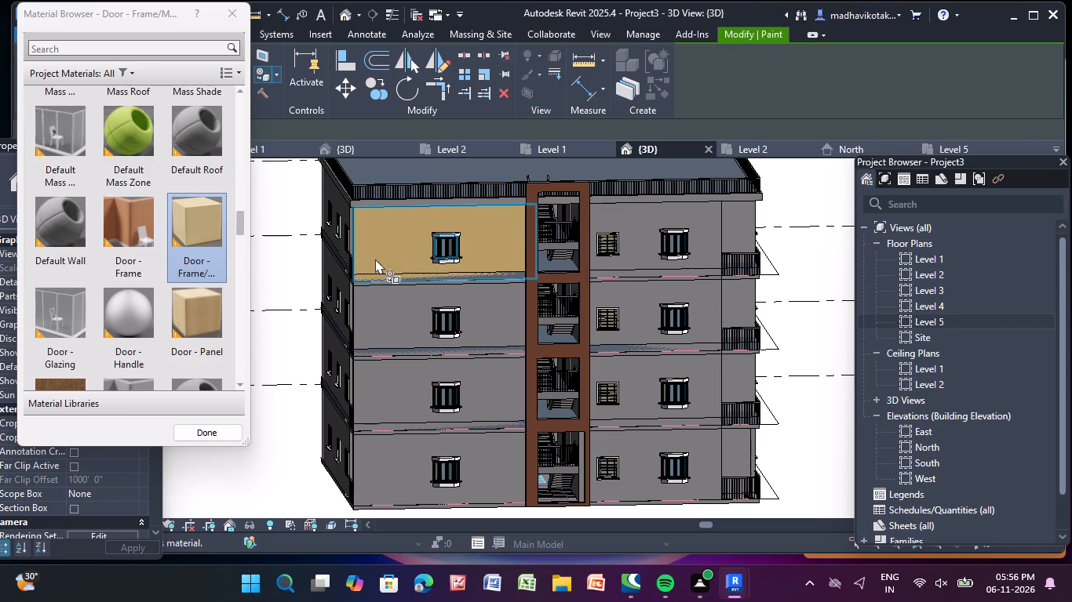
{"action": "scroll", "coordinate": [388, 199], "scroll_direction": "up", "scroll_amount": 9}
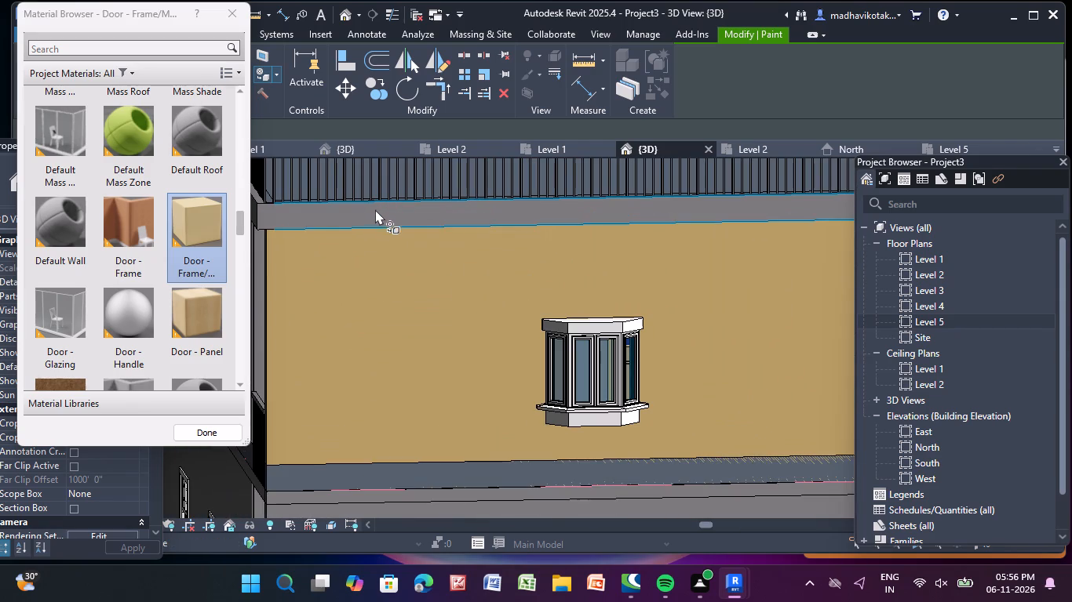
{"action": "left_click", "coordinate": [369, 213]}
Paint the front edge of the floor slab below the top storey with the Door - Frame/M... material.
{"action": "scroll", "coordinate": [365, 216], "scroll_direction": "down", "scroll_amount": 4}
{"action": "scroll", "coordinate": [613, 191], "scroll_direction": "down", "scroll_amount": 1}
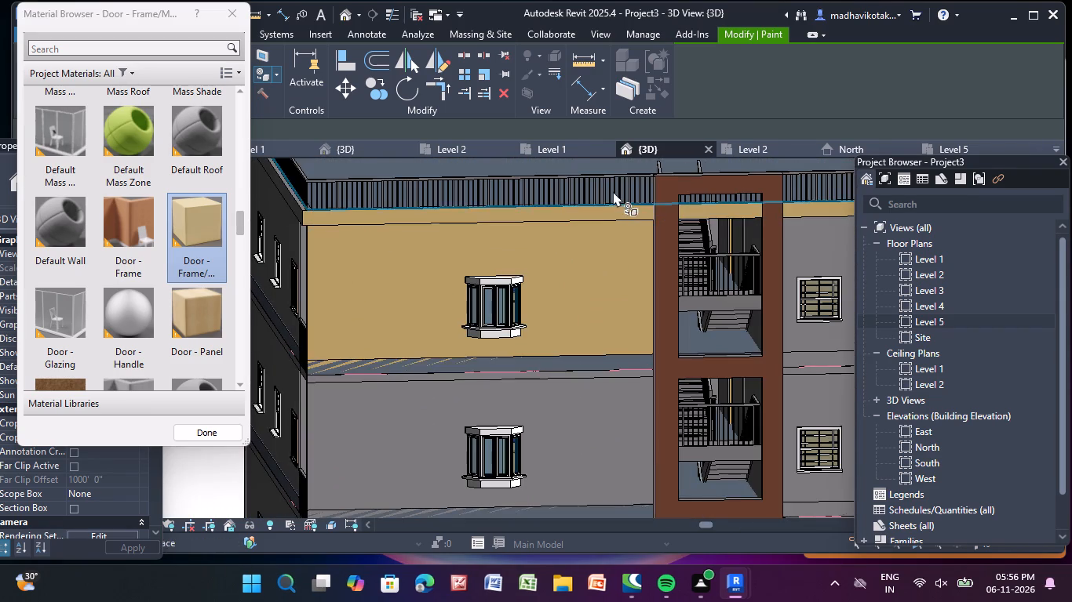
{"action": "scroll", "coordinate": [613, 191], "scroll_direction": "down", "scroll_amount": 2}
{"action": "scroll", "coordinate": [488, 291], "scroll_direction": "up", "scroll_amount": 4}
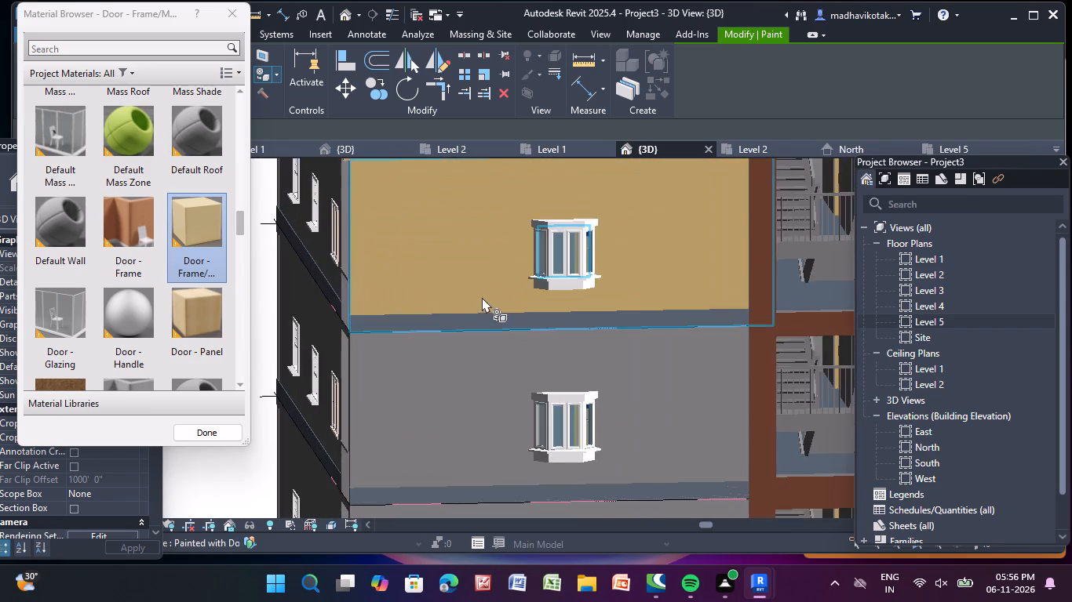
{"action": "scroll", "coordinate": [482, 299], "scroll_direction": "up", "scroll_amount": 4}
{"action": "left_click", "coordinate": [450, 340]}
{"action": "scroll", "coordinate": [447, 331], "scroll_direction": "up", "scroll_amount": 4}
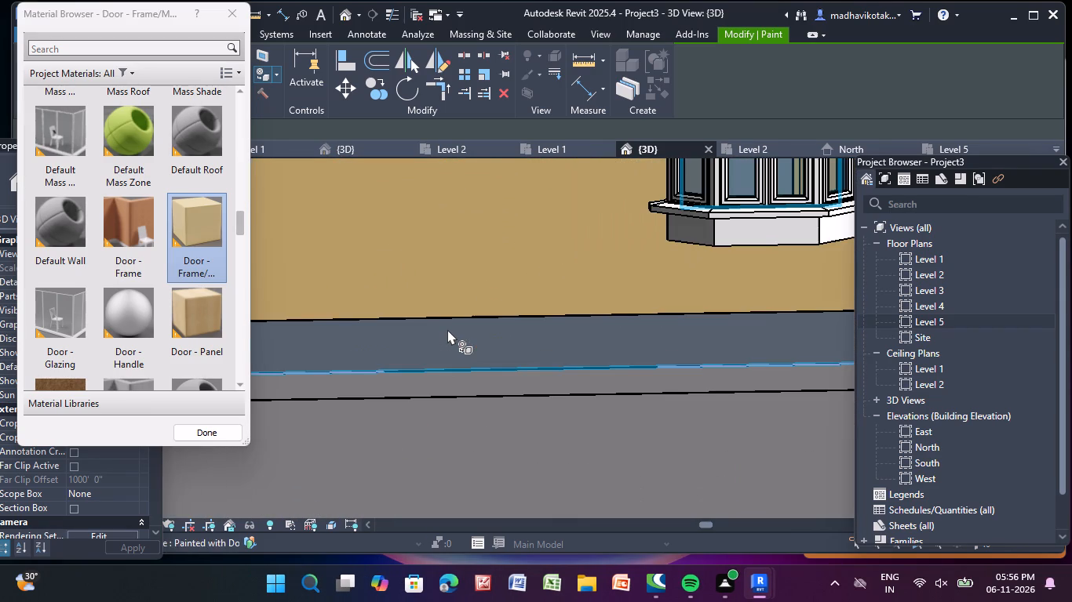
{"action": "left_click", "coordinate": [447, 329]}
{"action": "double_click", "coordinate": [442, 336]}
{"action": "left_click", "coordinate": [423, 379]}
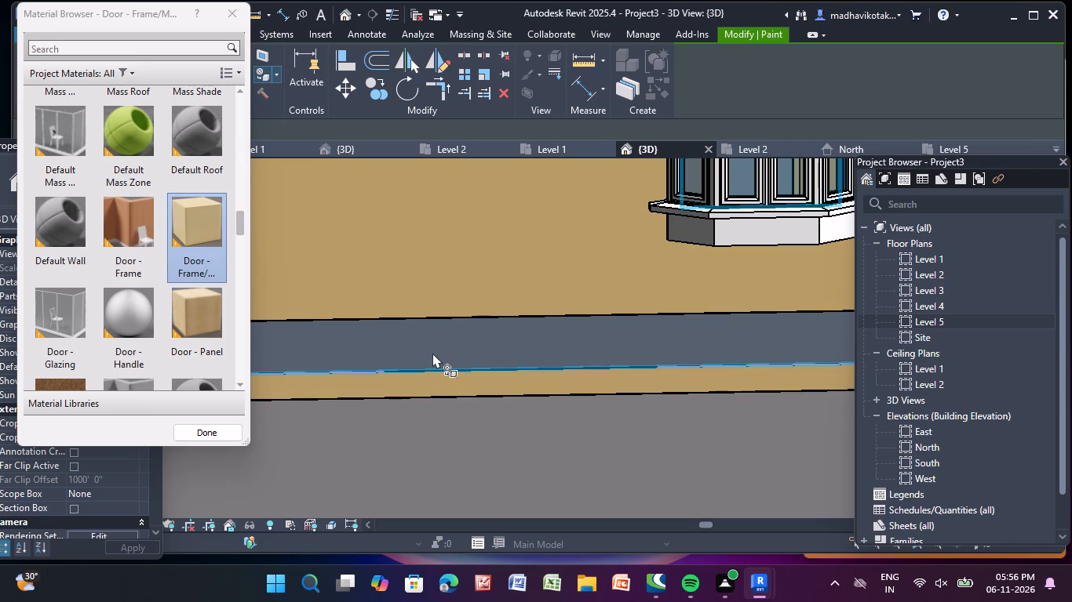
{"action": "left_click", "coordinate": [432, 353]}
Paint the front walls of the three lower storeys, on the same side of the staircase, with the Door - Frame/M... material.
{"action": "scroll", "coordinate": [437, 346], "scroll_direction": "down", "scroll_amount": 5}
{"action": "middle_click_drag", "start_coordinate": [765, 355], "coordinate": [584, 334]}
{"action": "scroll", "coordinate": [585, 332], "scroll_direction": "up", "scroll_amount": 3}
{"action": "scroll", "coordinate": [585, 330], "scroll_direction": "down", "scroll_amount": 3}
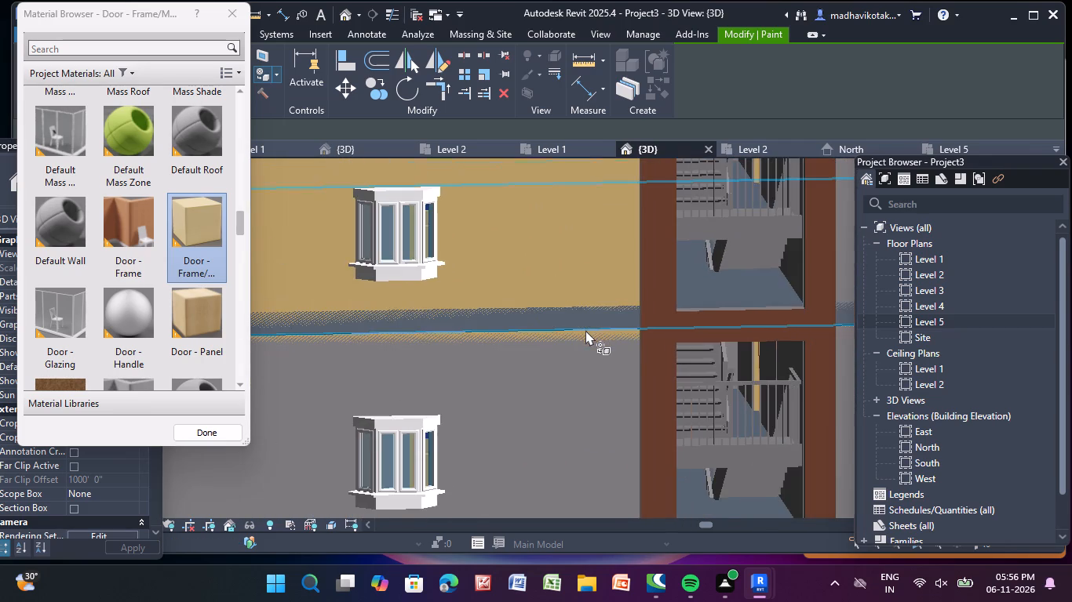
{"action": "left_click", "coordinate": [562, 379]}
{"action": "scroll", "coordinate": [557, 366], "scroll_direction": "down", "scroll_amount": 5}
{"action": "middle_click_drag", "start_coordinate": [557, 366], "coordinate": [550, 219]}
{"action": "left_click", "coordinate": [511, 388]}
{"action": "middle_click_drag", "start_coordinate": [508, 306], "coordinate": [509, 270]}
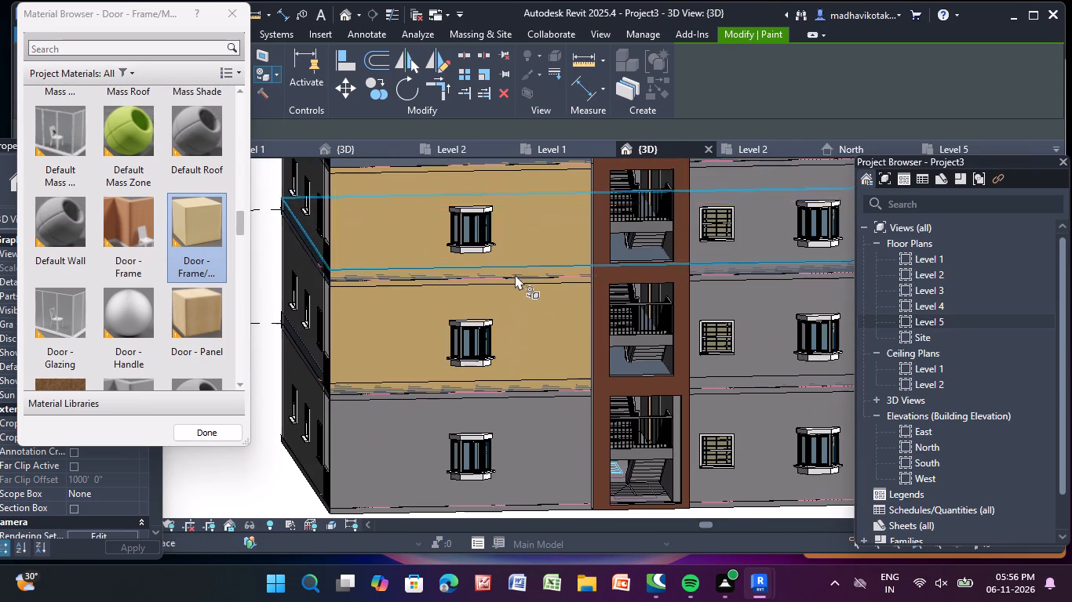
{"action": "left_click", "coordinate": [535, 419]}
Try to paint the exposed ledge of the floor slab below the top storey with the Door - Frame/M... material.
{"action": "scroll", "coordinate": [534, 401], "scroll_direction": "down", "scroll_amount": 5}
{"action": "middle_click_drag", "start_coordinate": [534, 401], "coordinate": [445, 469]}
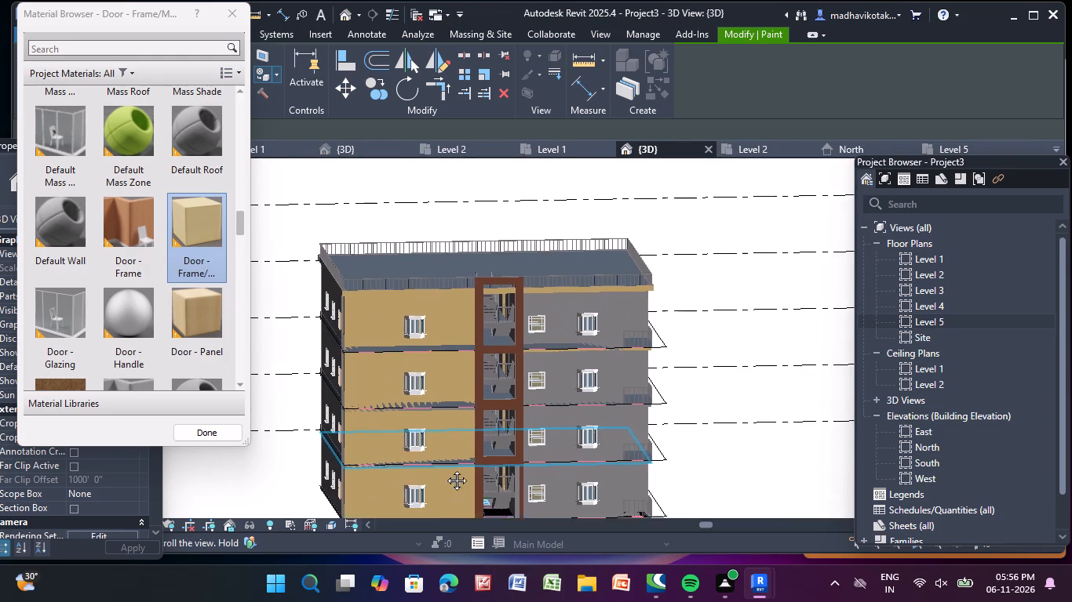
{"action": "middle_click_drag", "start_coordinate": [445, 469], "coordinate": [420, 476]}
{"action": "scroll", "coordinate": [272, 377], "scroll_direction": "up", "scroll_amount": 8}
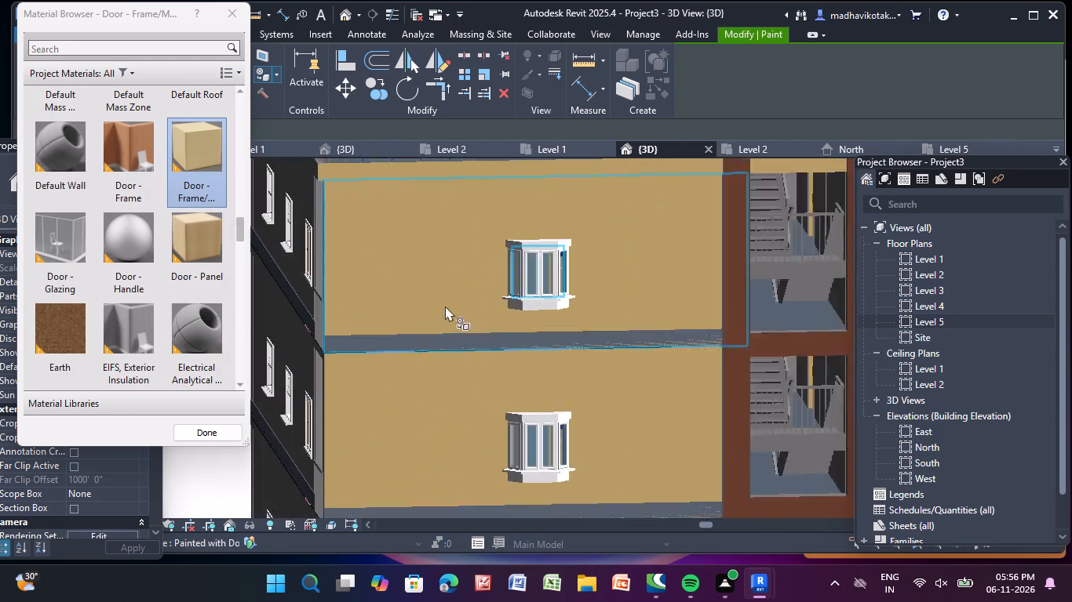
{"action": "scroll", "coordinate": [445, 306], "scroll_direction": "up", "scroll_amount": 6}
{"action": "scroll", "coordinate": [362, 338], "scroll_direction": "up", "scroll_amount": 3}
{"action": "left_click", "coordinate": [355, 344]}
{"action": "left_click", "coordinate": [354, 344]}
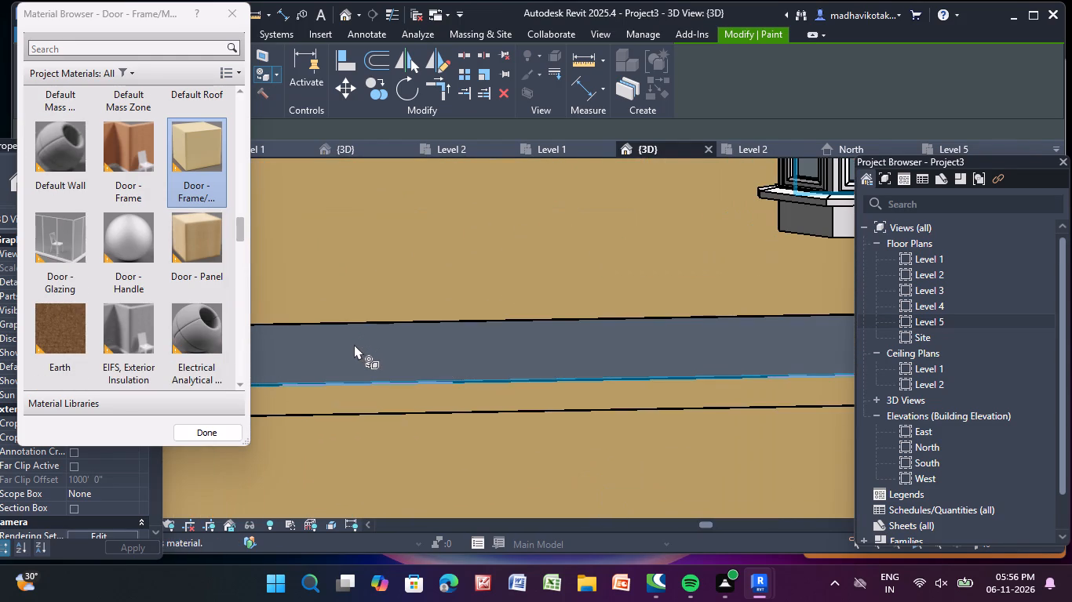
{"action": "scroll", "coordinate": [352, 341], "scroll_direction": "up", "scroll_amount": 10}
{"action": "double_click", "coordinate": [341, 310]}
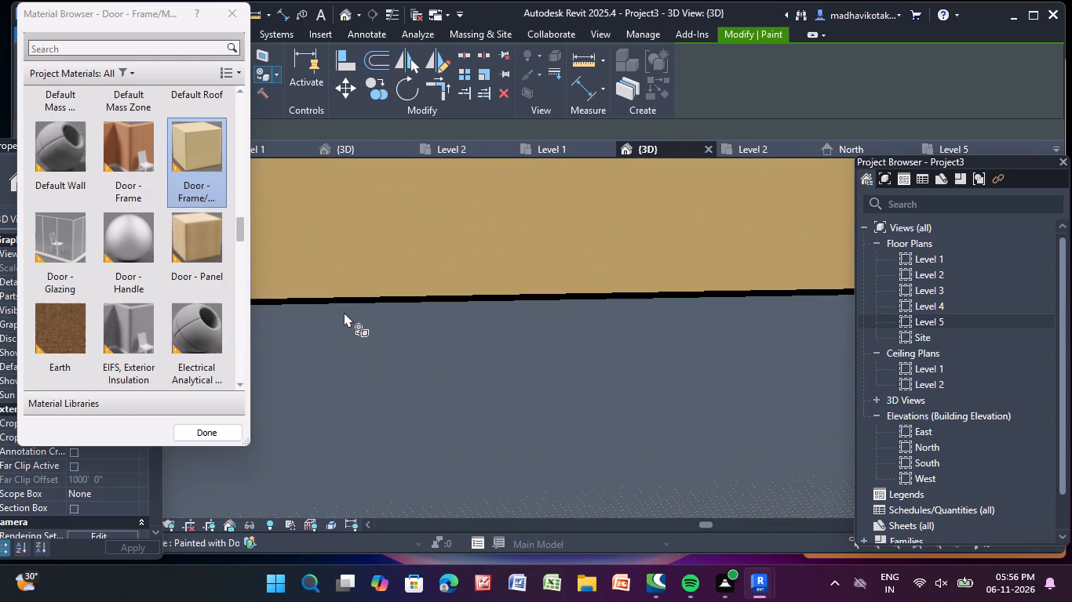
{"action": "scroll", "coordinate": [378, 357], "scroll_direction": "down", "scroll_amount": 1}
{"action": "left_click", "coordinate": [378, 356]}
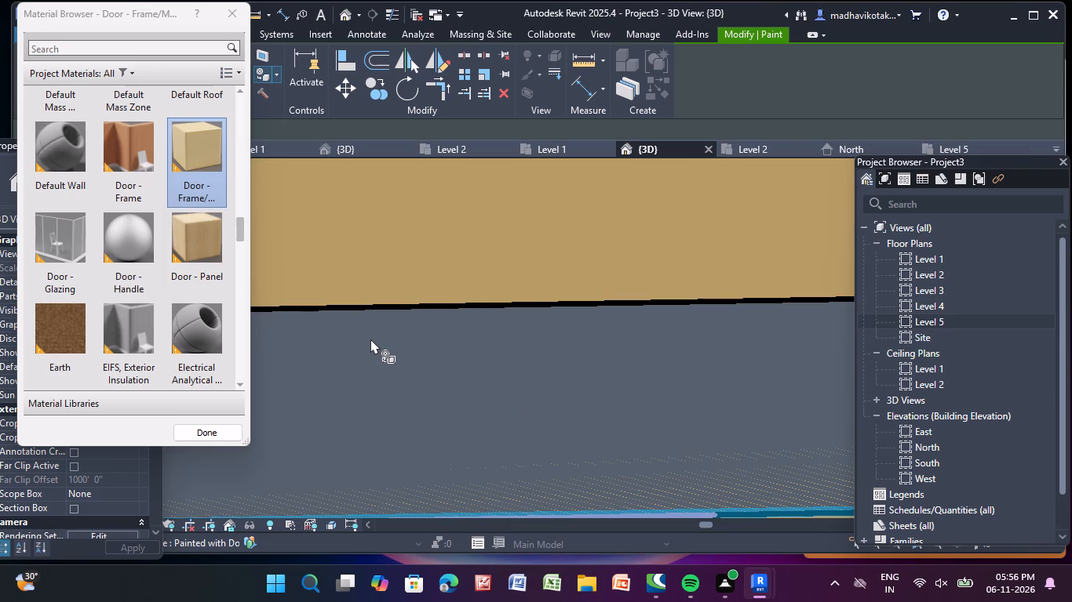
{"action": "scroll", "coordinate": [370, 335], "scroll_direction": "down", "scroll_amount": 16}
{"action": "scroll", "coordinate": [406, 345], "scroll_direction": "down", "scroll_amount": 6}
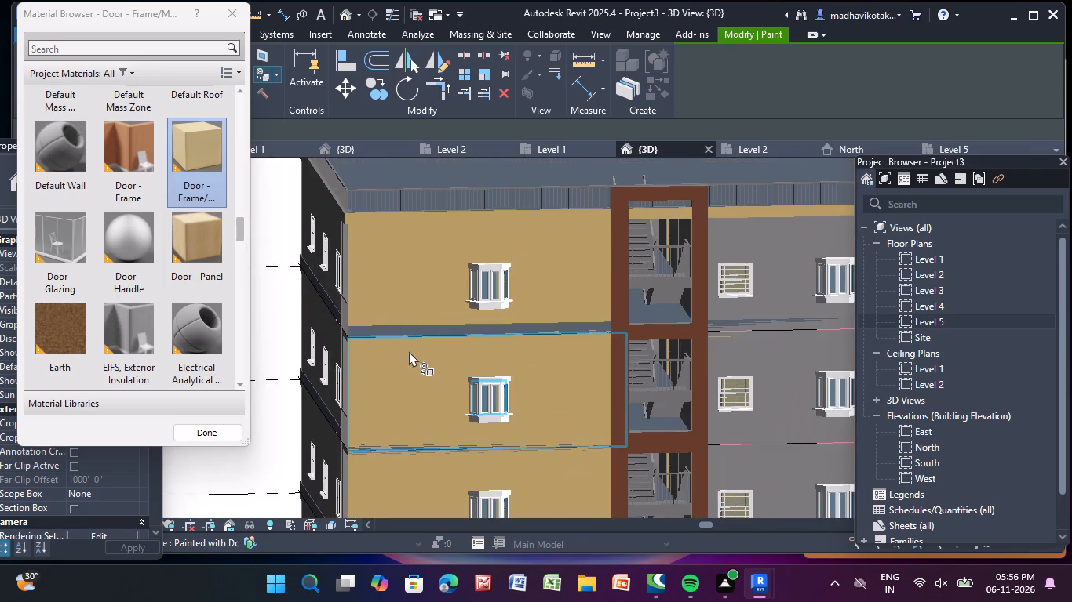
Paint the front walls of all four storeys on the other side of the staircase with the Door - Frame/M... material.
{"action": "scroll", "coordinate": [410, 351], "scroll_direction": "down", "scroll_amount": 4}
{"action": "middle_click_drag", "start_coordinate": [640, 388], "coordinate": [496, 391]}
{"action": "scroll", "coordinate": [501, 335], "scroll_direction": "up", "scroll_amount": 5}
{"action": "left_click", "coordinate": [506, 293]}
{"action": "left_click", "coordinate": [487, 396]}
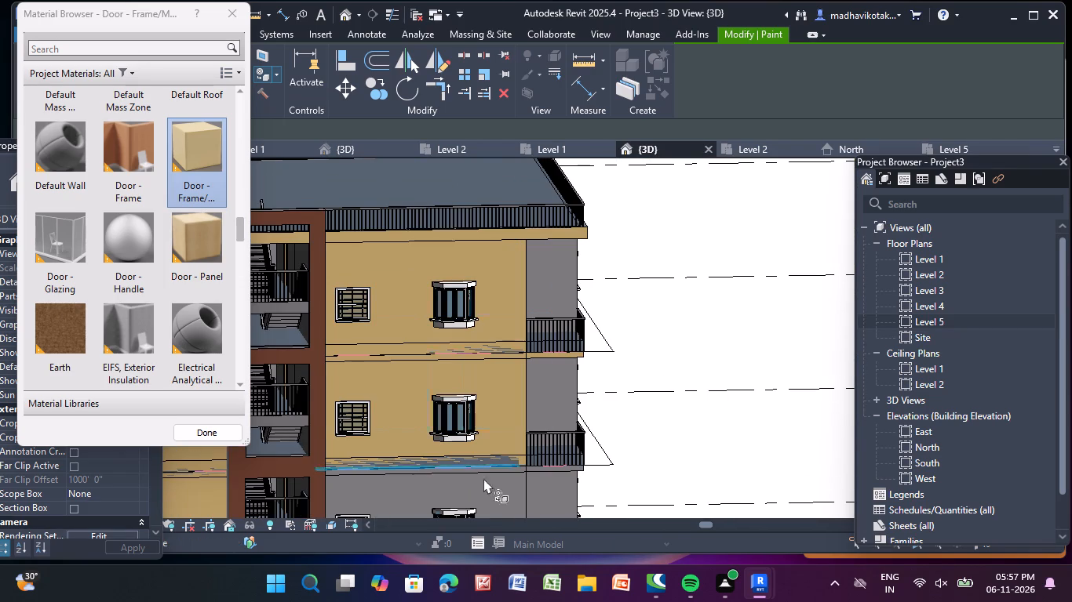
{"action": "left_click", "coordinate": [491, 502]}
{"action": "middle_click_drag", "start_coordinate": [479, 480], "coordinate": [487, 419]}
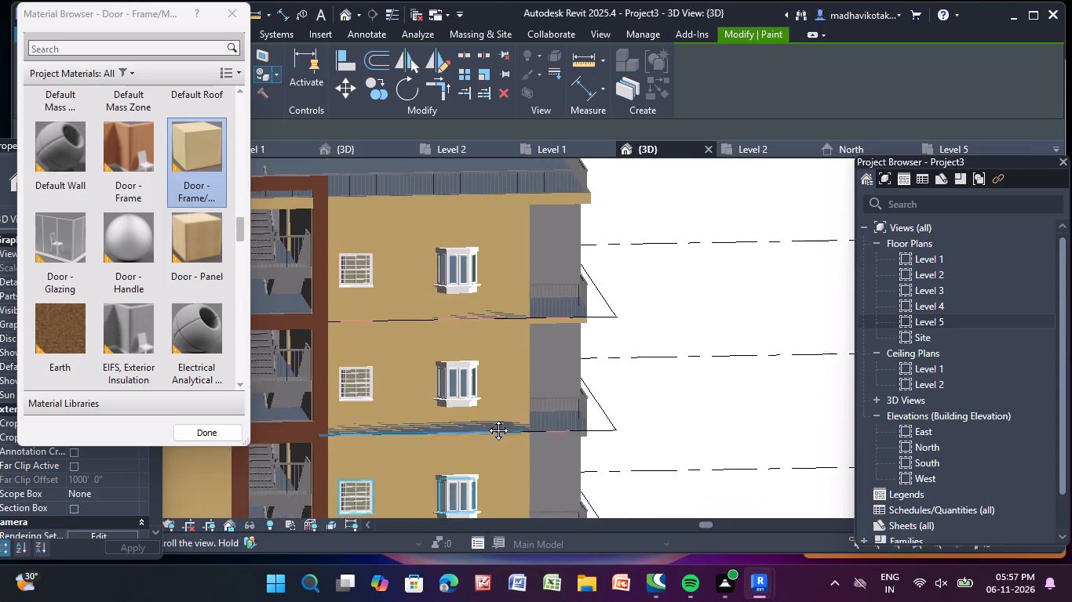
{"action": "middle_click_drag", "start_coordinate": [487, 419], "coordinate": [466, 179]}
{"action": "left_click", "coordinate": [476, 318]}
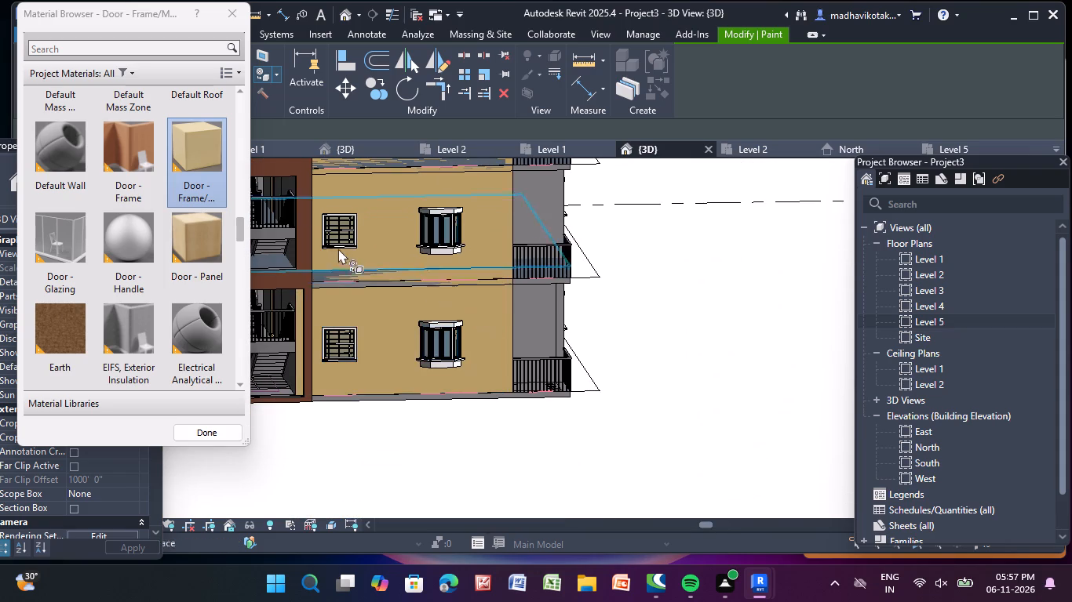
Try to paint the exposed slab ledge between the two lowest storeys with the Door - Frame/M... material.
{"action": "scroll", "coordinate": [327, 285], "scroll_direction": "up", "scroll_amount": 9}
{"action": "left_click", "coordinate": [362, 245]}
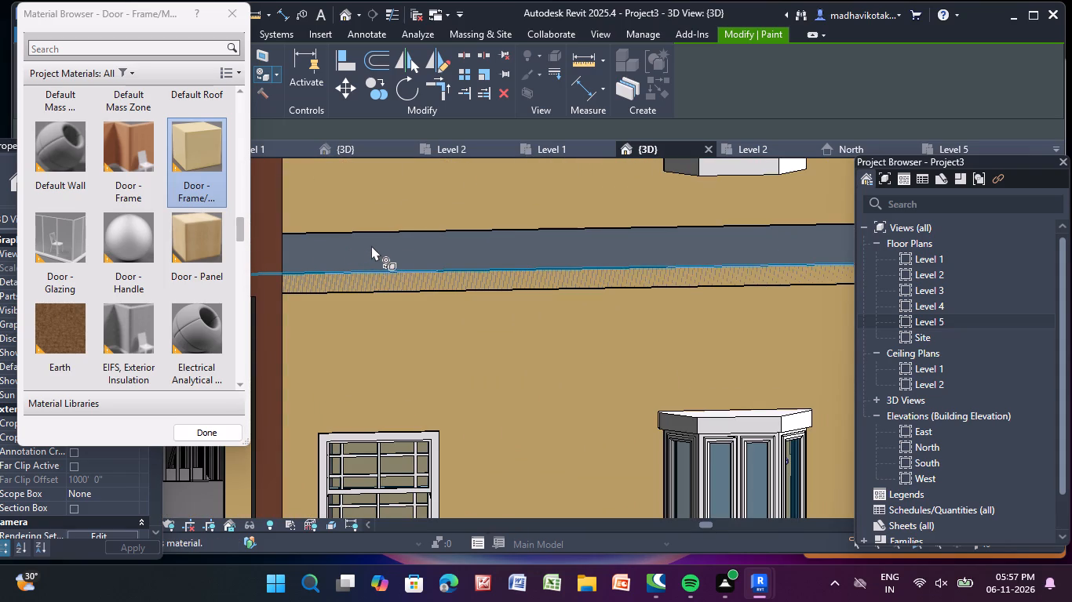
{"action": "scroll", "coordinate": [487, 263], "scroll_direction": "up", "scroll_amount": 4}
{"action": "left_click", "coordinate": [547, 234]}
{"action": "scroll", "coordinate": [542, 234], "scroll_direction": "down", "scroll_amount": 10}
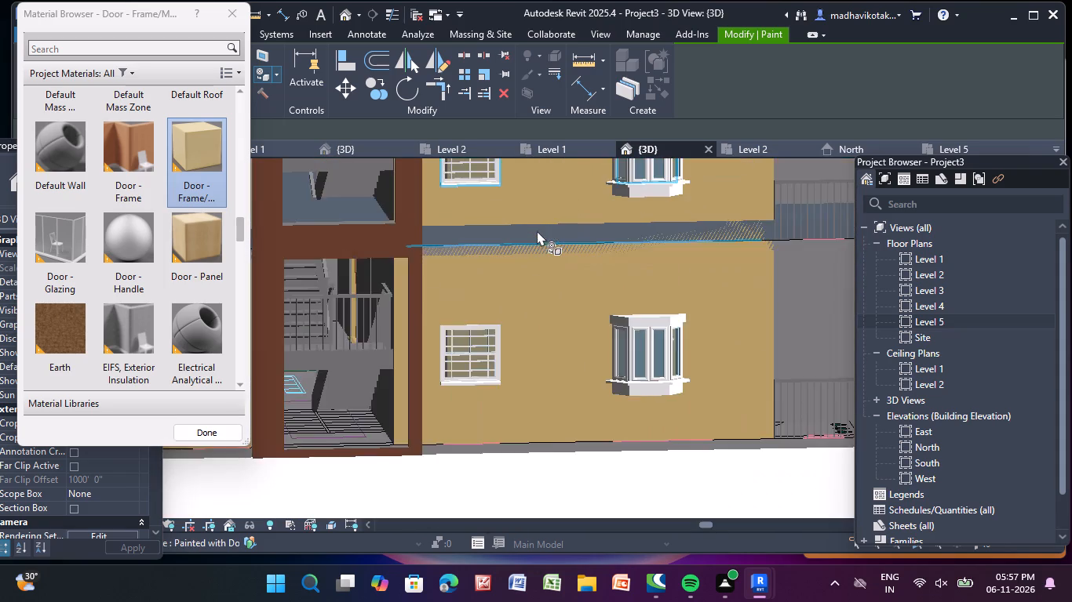
Paint the recessed walls behind the corner balconies on all four storeys with the Earth material.
{"action": "scroll", "coordinate": [536, 230], "scroll_direction": "down", "scroll_amount": 9}
{"action": "middle_click_drag", "start_coordinate": [492, 410], "coordinate": [491, 411]}
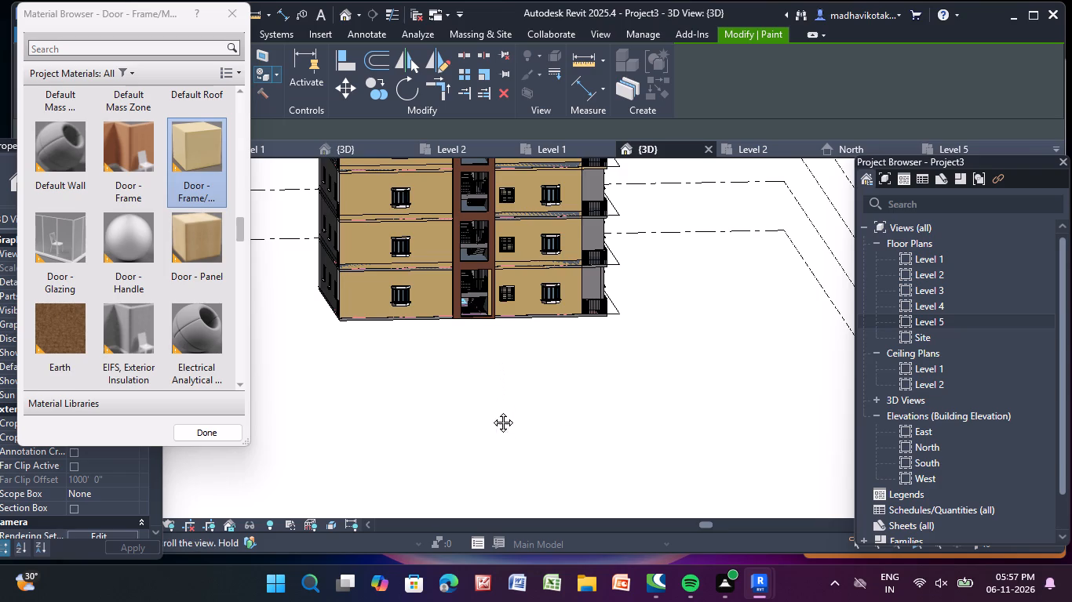
{"action": "middle_click_drag", "start_coordinate": [491, 411], "coordinate": [480, 473]}
{"action": "left_click", "coordinate": [76, 324]}
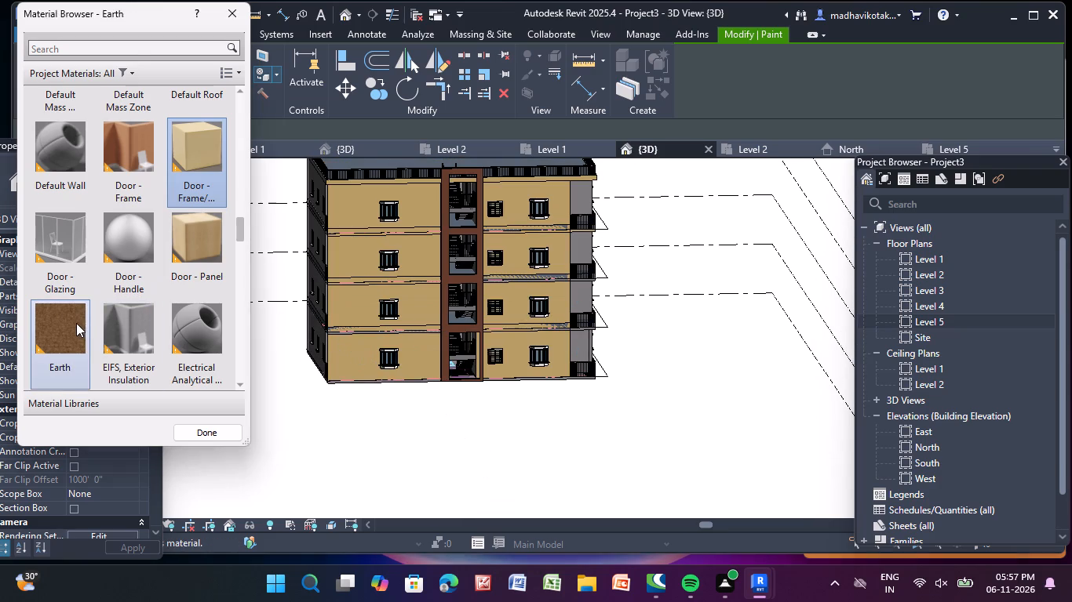
{"action": "scroll", "coordinate": [571, 237], "scroll_direction": "up", "scroll_amount": 9}
{"action": "left_click", "coordinate": [614, 165]}
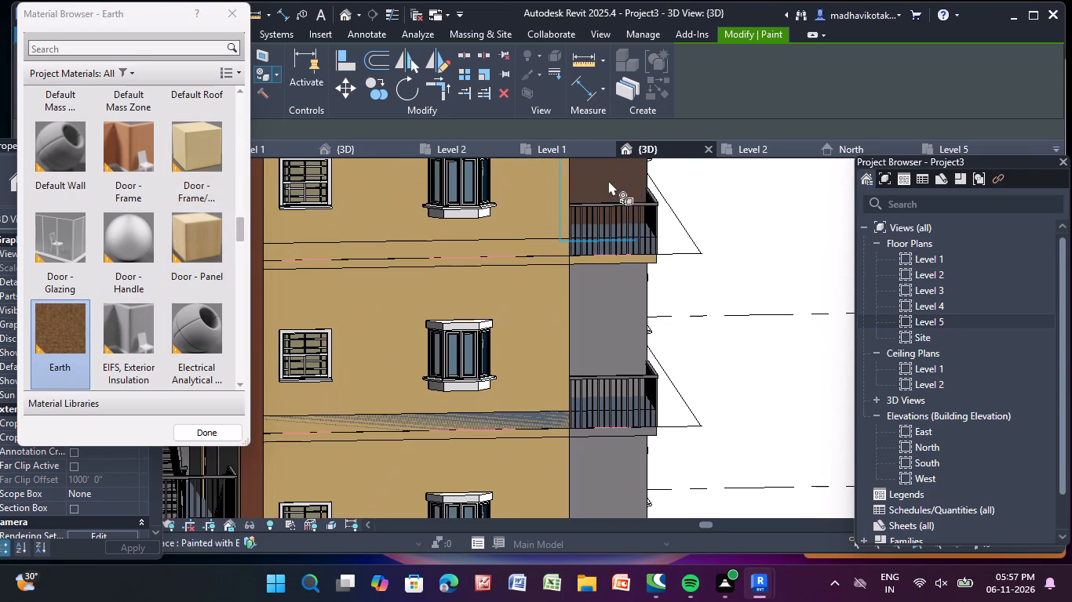
{"action": "left_click", "coordinate": [618, 322]}
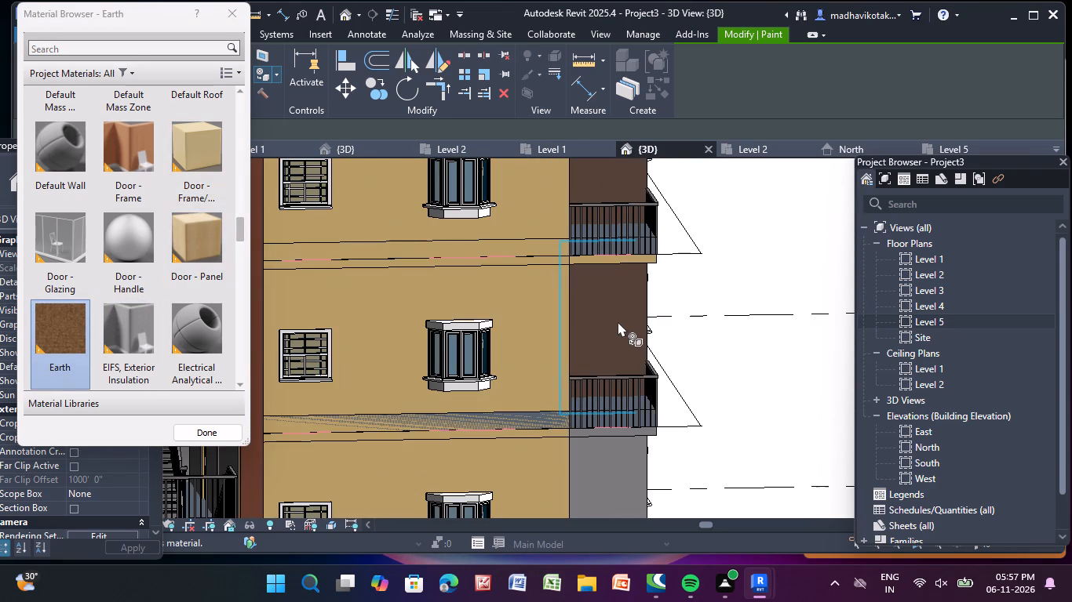
{"action": "left_click", "coordinate": [614, 459]}
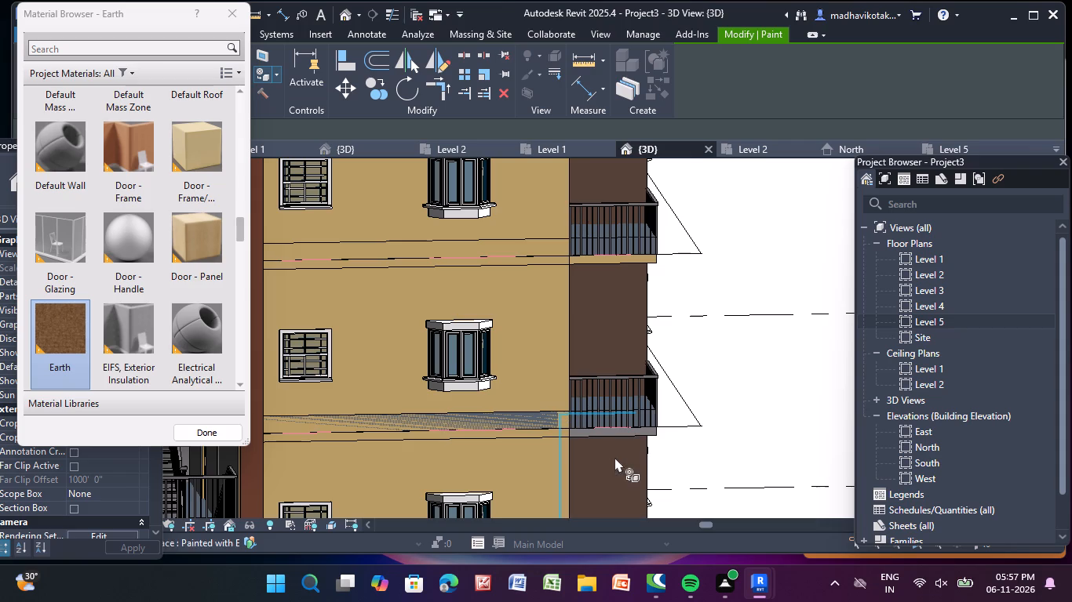
{"action": "middle_click_drag", "start_coordinate": [612, 455], "coordinate": [538, 193]}
{"action": "left_click", "coordinate": [529, 408]}
Paint the remaining narrow wall strip at the lowest storey's corner balcony with the Earth material.
{"action": "middle_click_drag", "start_coordinate": [517, 383], "coordinate": [501, 338]}
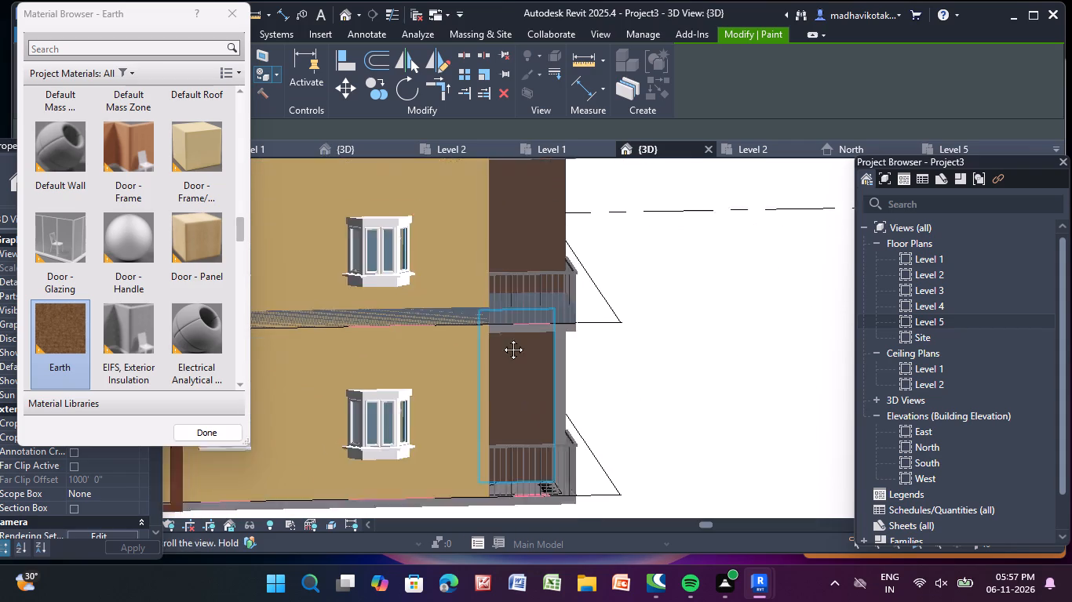
{"action": "middle_click_drag", "start_coordinate": [501, 338], "coordinate": [430, 177]}
{"action": "middle_click_drag", "start_coordinate": [436, 239], "coordinate": [391, 463]}
{"action": "scroll", "coordinate": [422, 422], "scroll_direction": "up", "scroll_amount": 3}
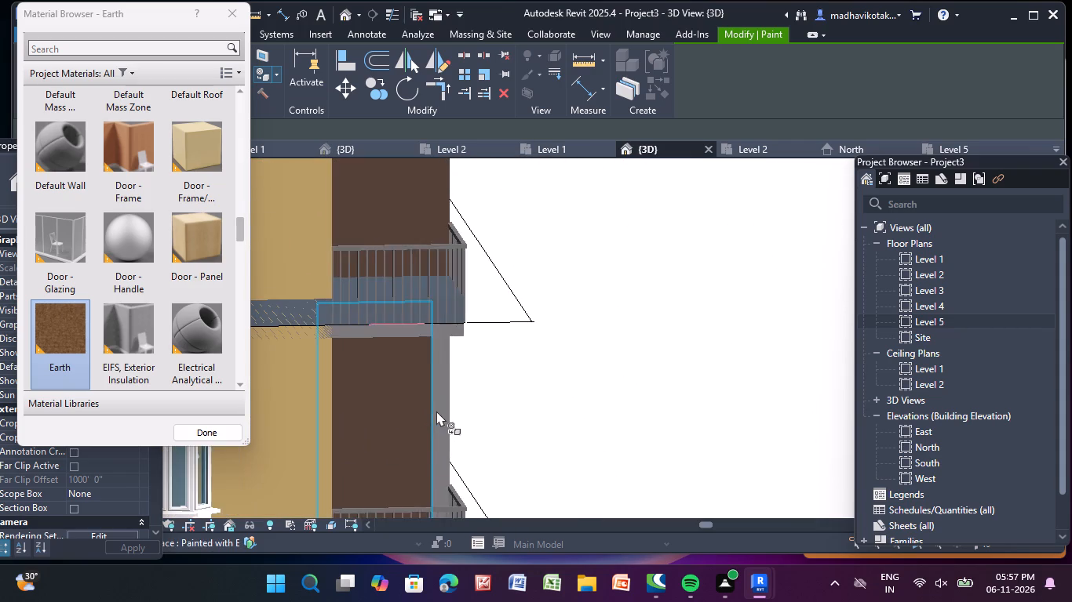
{"action": "left_click", "coordinate": [440, 408]}
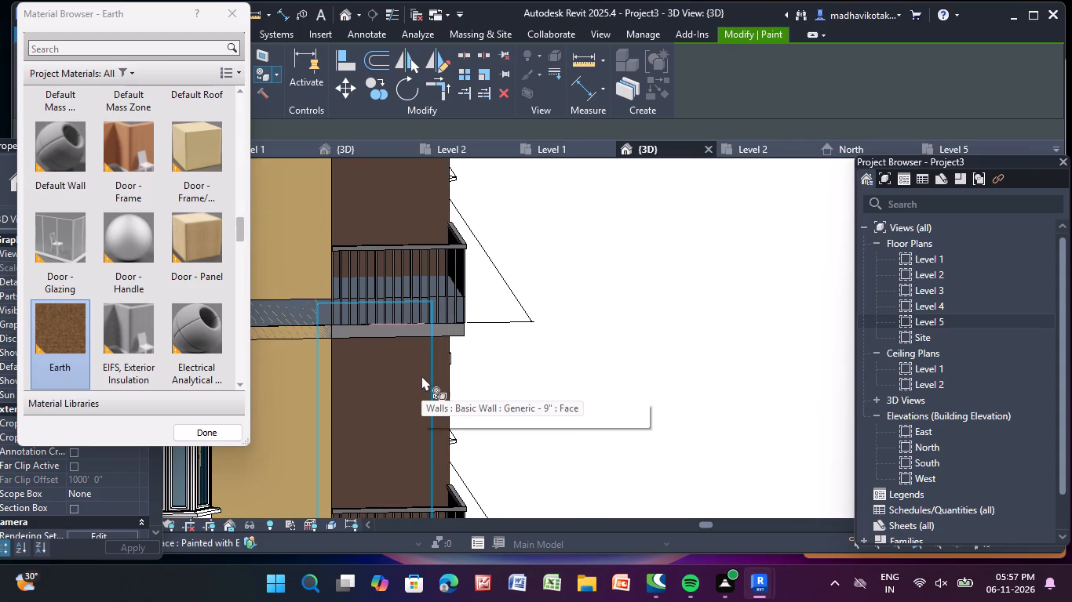
Examine the painted front facade and the end facade with bay windows, doors and balconies.
{"action": "scroll", "coordinate": [420, 375], "scroll_direction": "down", "scroll_amount": 3}
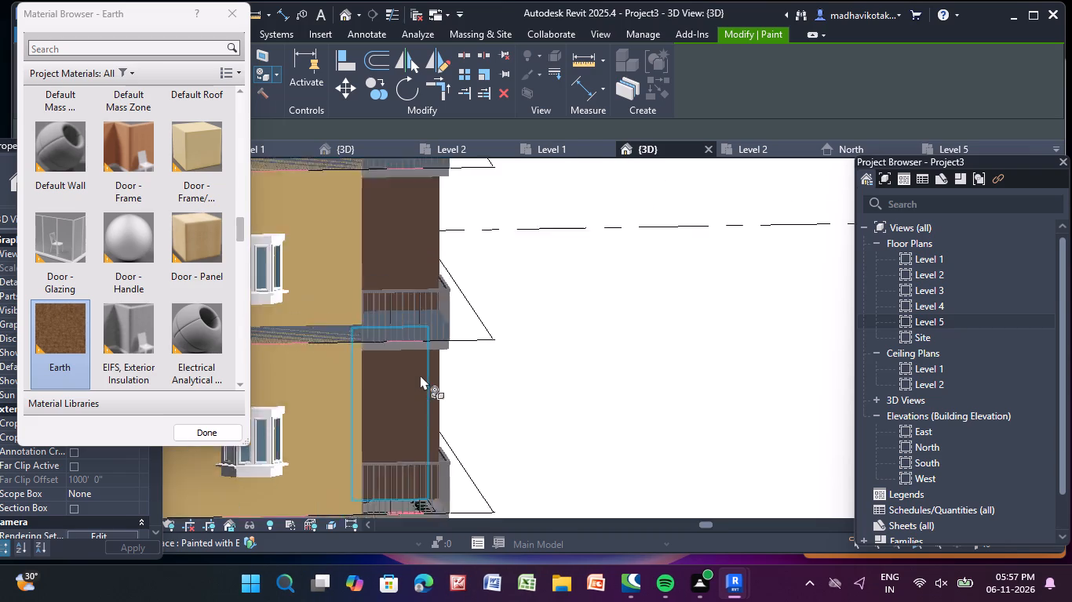
{"action": "scroll", "coordinate": [420, 375], "scroll_direction": "down", "scroll_amount": 4}
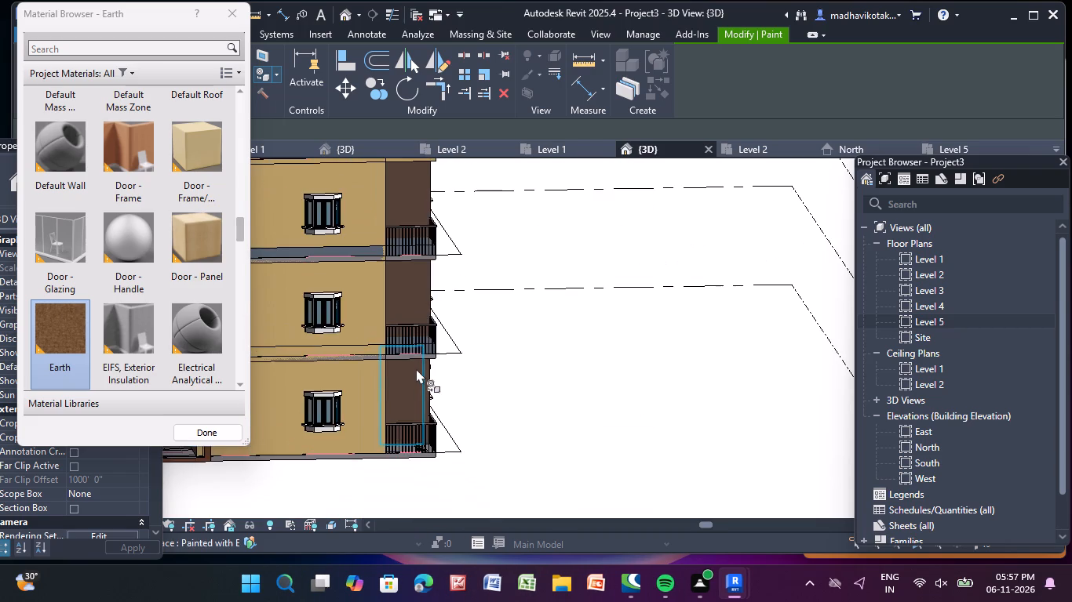
{"action": "scroll", "coordinate": [416, 368], "scroll_direction": "down", "scroll_amount": 1}
{"action": "middle_click_drag", "start_coordinate": [416, 368], "coordinate": [525, 372]}
{"action": "scroll", "coordinate": [557, 370], "scroll_direction": "down", "scroll_amount": 2}
{"action": "middle_click_drag", "start_coordinate": [557, 370], "coordinate": [567, 368]}
{"action": "scroll", "coordinate": [557, 370], "scroll_direction": "down", "scroll_amount": 2}
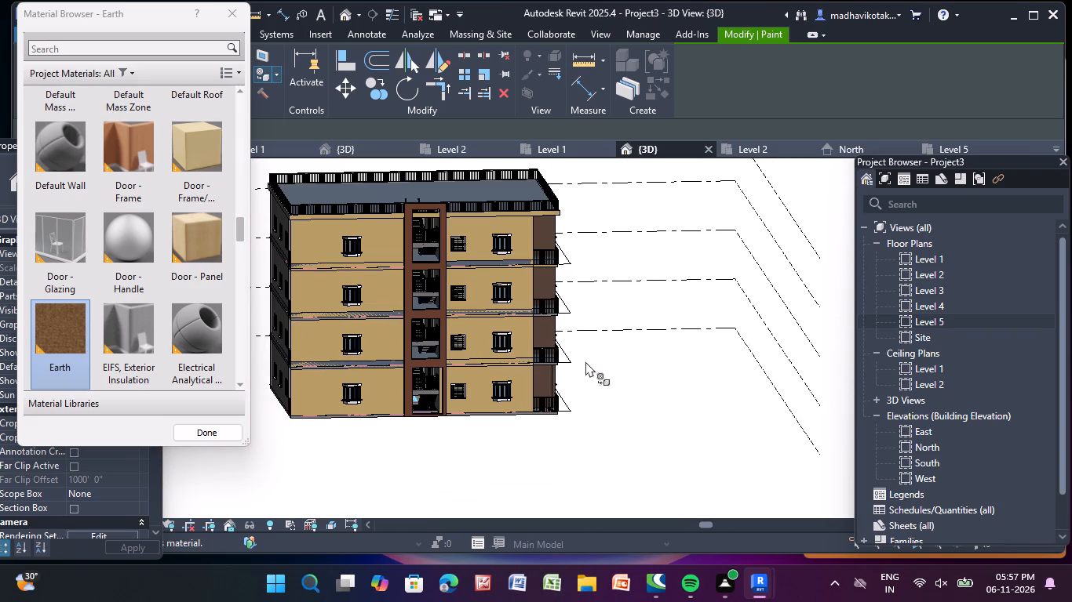
{"action": "scroll", "coordinate": [564, 339], "scroll_direction": "down", "scroll_amount": 3}
{"action": "middle_click_drag", "start_coordinate": [605, 375], "coordinate": [603, 376]}
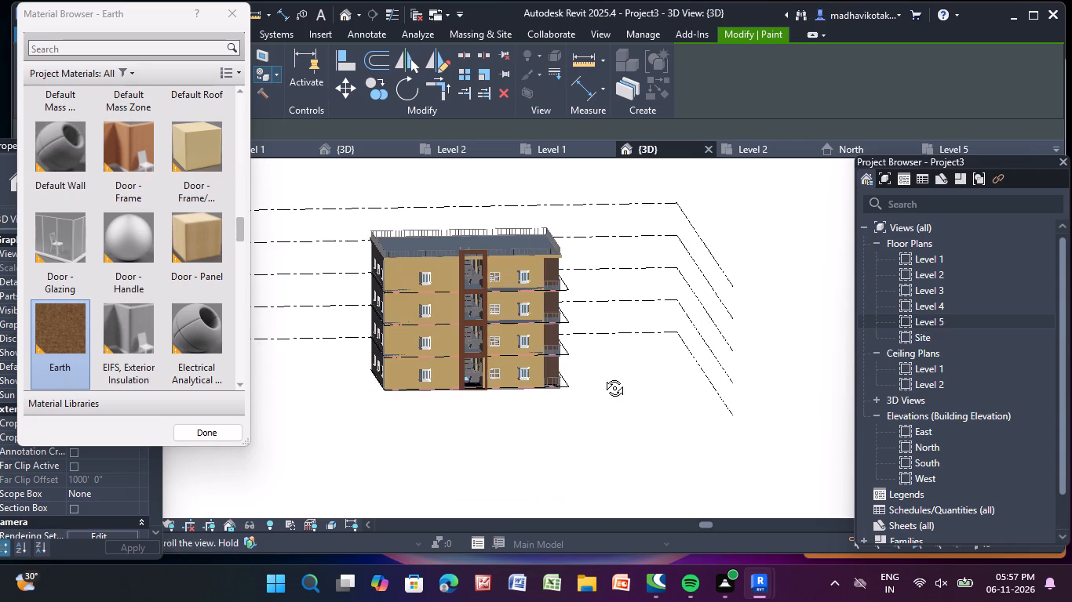
{"action": "middle_click_drag", "start_coordinate": [603, 376], "coordinate": [413, 397]}
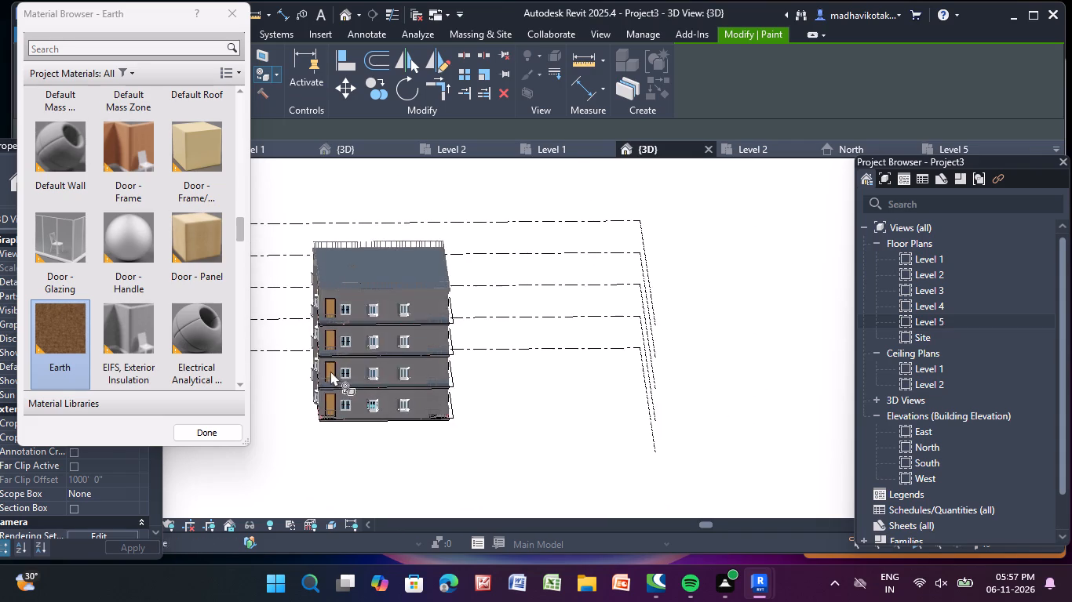
{"action": "scroll", "coordinate": [328, 344], "scroll_direction": "up", "scroll_amount": 4}
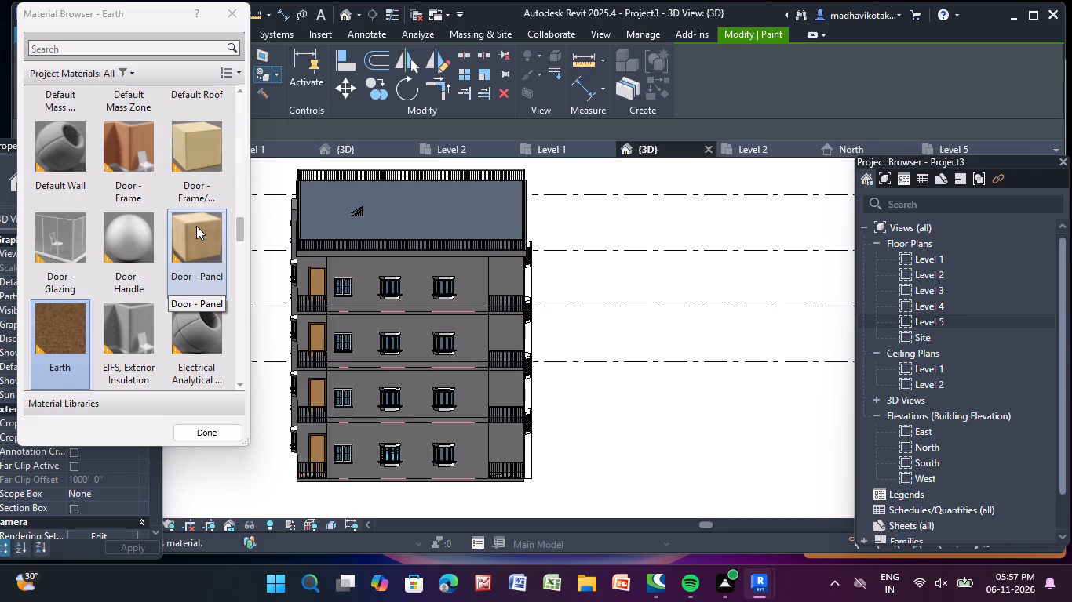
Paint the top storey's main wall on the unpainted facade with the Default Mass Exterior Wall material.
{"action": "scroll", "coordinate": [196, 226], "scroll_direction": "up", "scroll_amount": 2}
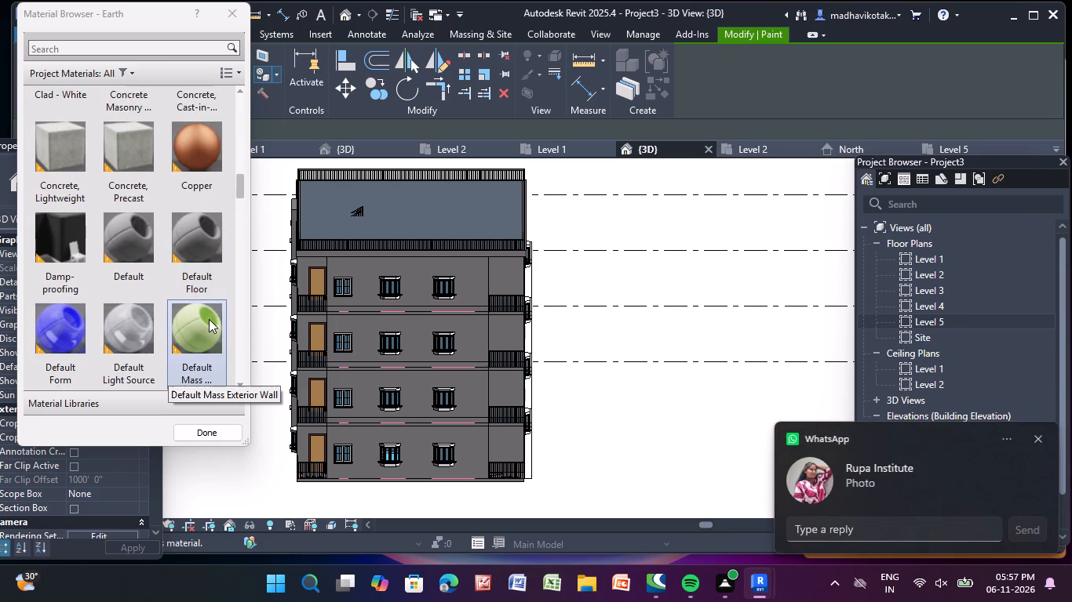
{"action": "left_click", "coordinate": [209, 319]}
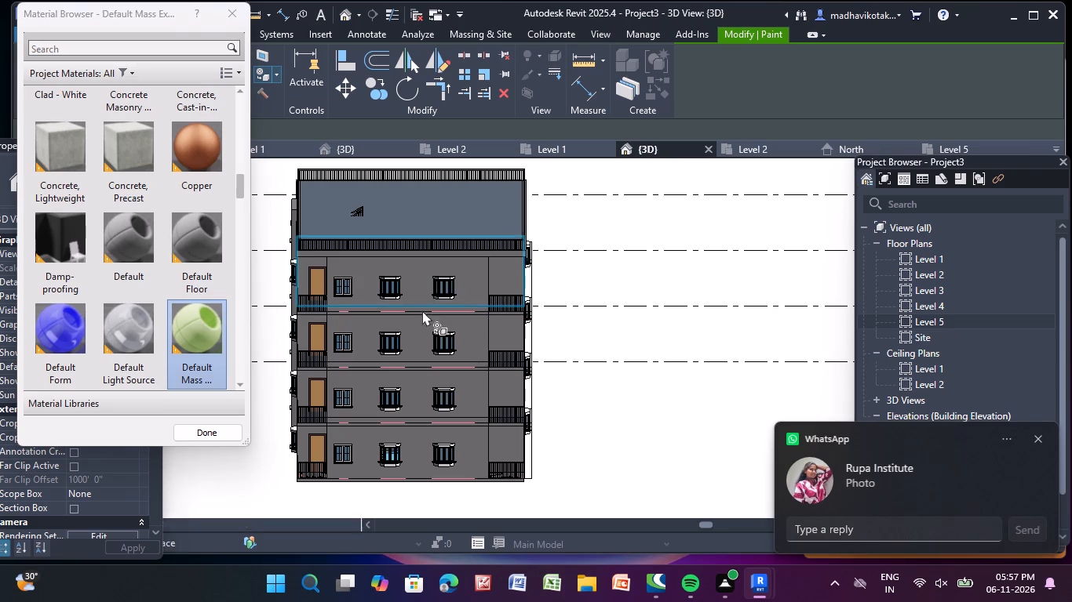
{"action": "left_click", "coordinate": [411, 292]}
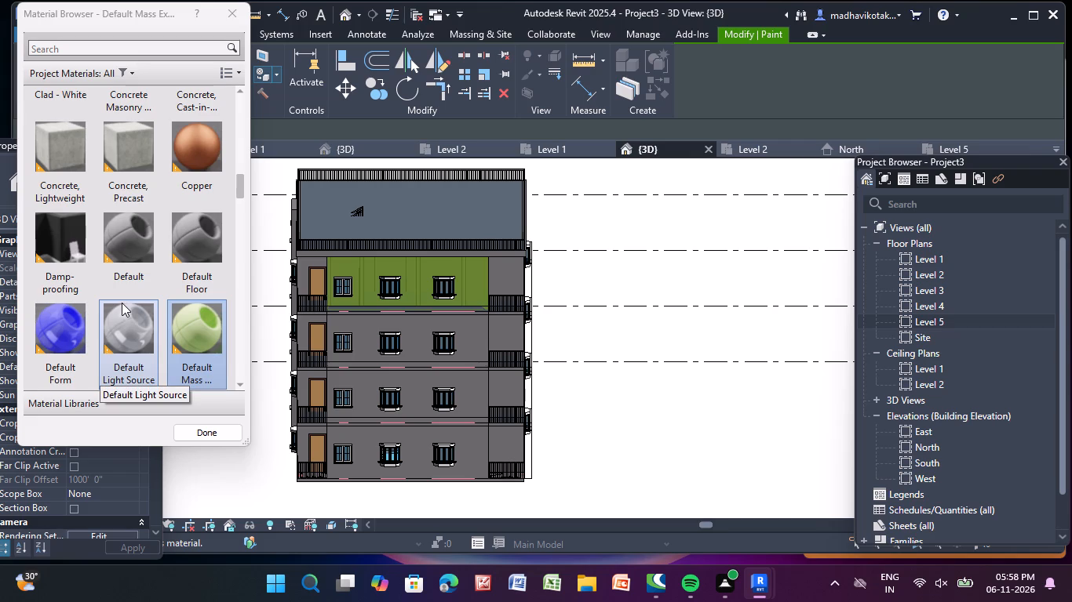
Paint the main walls of the two uppermost storeys with the Door - Panel material.
{"action": "scroll", "coordinate": [121, 301], "scroll_direction": "down", "scroll_amount": 2}
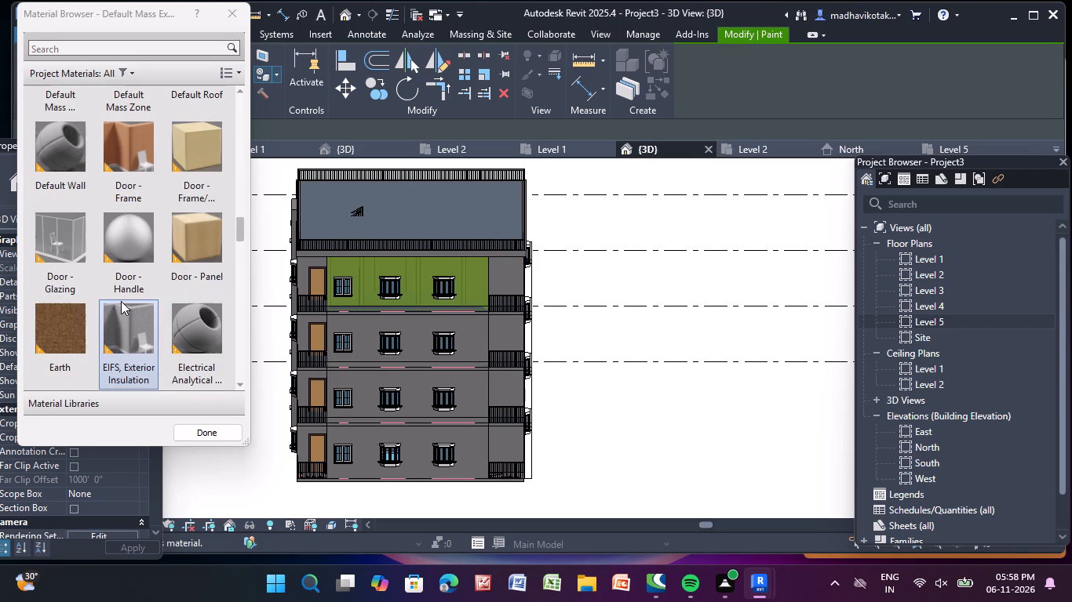
{"action": "left_click", "coordinate": [189, 242]}
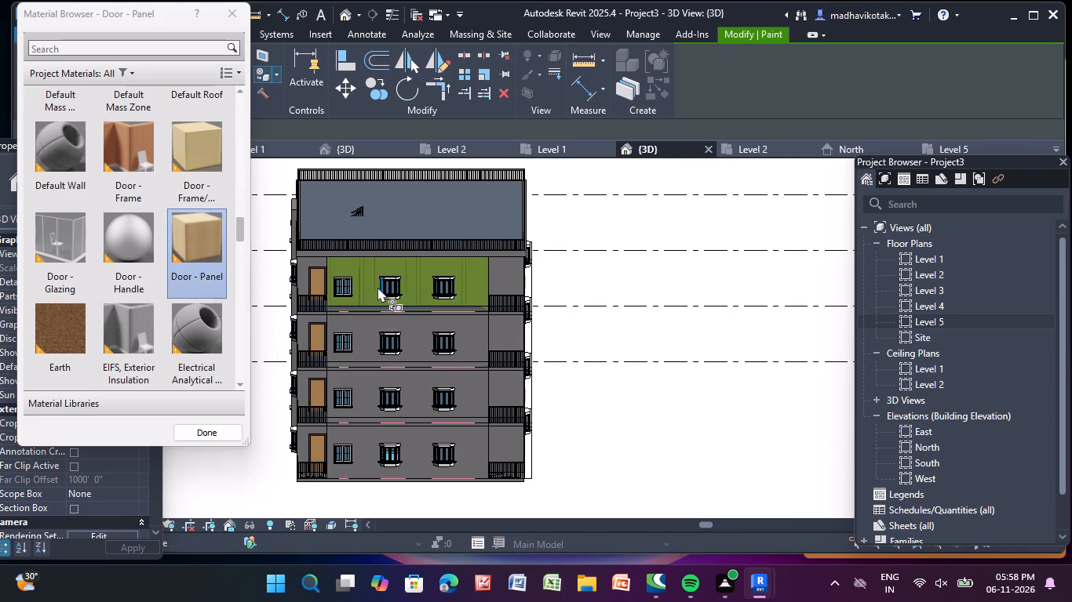
{"action": "scroll", "coordinate": [384, 289], "scroll_direction": "up", "scroll_amount": 3}
{"action": "left_click", "coordinate": [425, 289]}
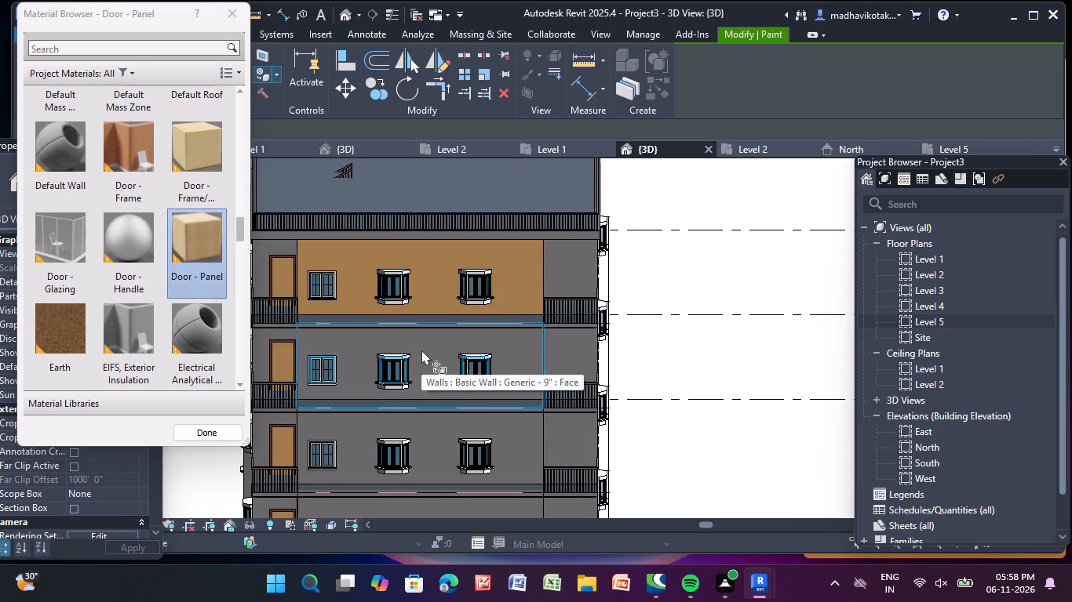
{"action": "left_click", "coordinate": [421, 350]}
Try to paint the exposed slab ledge and narrow strip between the two uppermost storeys with the Door - Panel material.
{"action": "scroll", "coordinate": [406, 318], "scroll_direction": "up", "scroll_amount": 3}
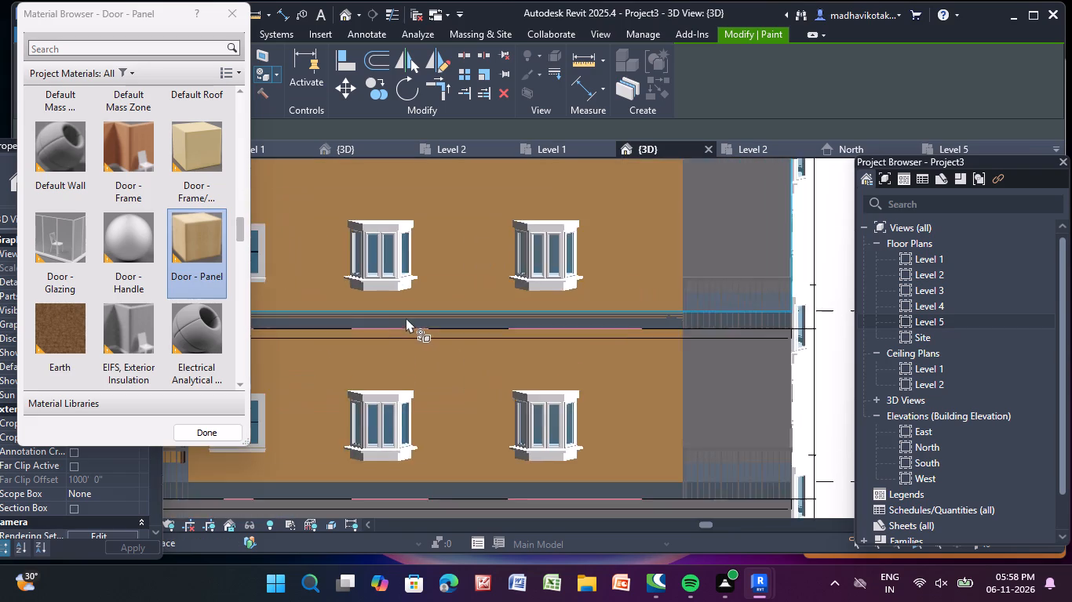
{"action": "scroll", "coordinate": [406, 317], "scroll_direction": "up", "scroll_amount": 6}
{"action": "left_click", "coordinate": [467, 327]}
{"action": "scroll", "coordinate": [466, 335], "scroll_direction": "up", "scroll_amount": 2}
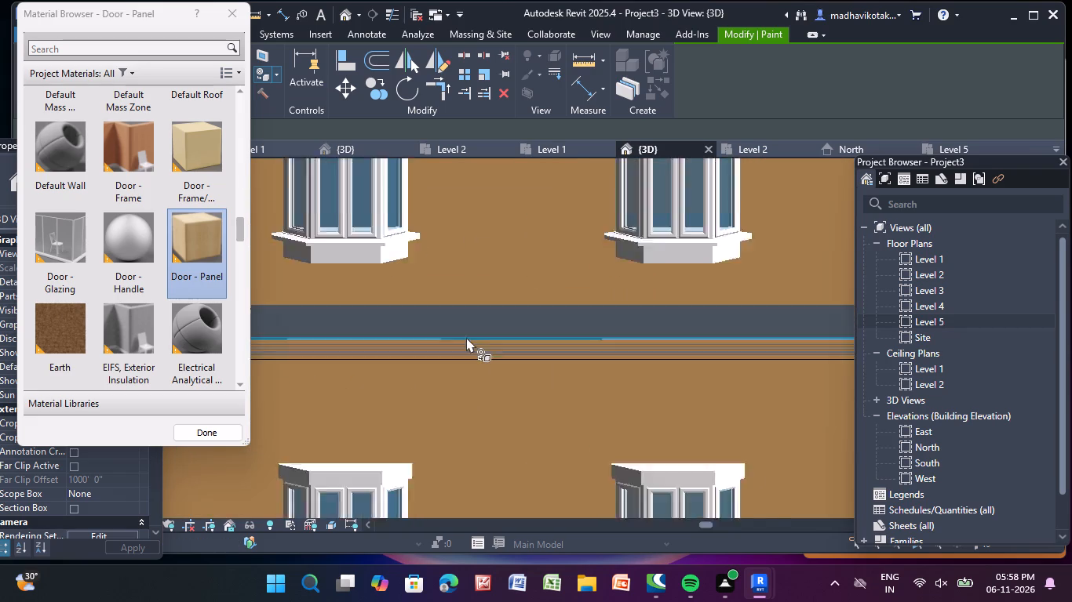
{"action": "scroll", "coordinate": [466, 337], "scroll_direction": "up", "scroll_amount": 3}
{"action": "left_click", "coordinate": [470, 315]}
{"action": "left_click", "coordinate": [472, 301]}
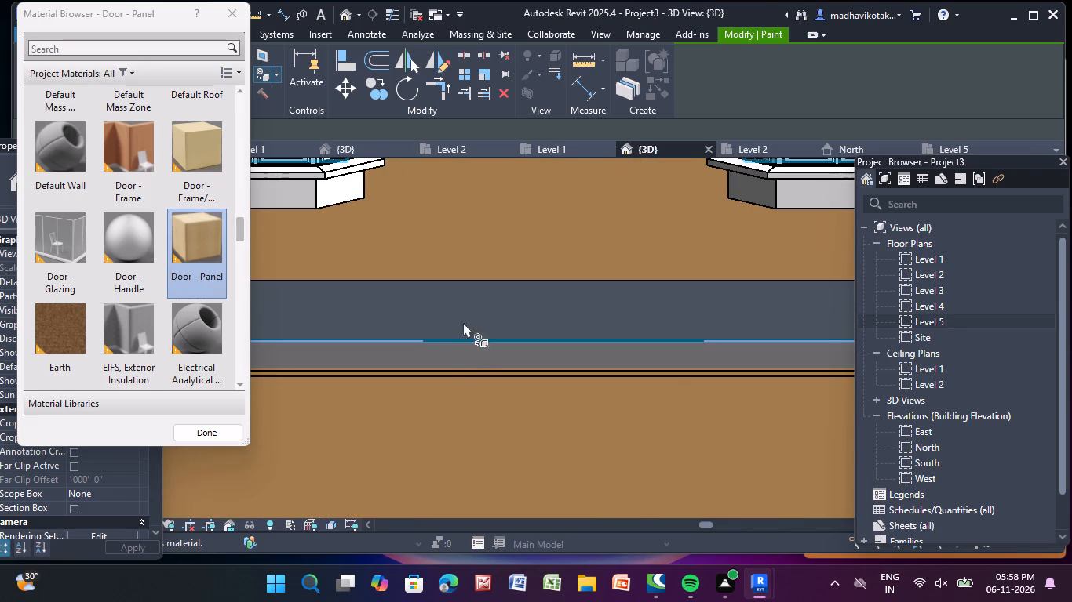
{"action": "left_click", "coordinate": [455, 346]}
{"action": "scroll", "coordinate": [457, 339], "scroll_direction": "down", "scroll_amount": 11}
Paint the main walls of the two lowest storeys on this facade with the Door - Panel material.
{"action": "middle_click_drag", "start_coordinate": [509, 408], "coordinate": [465, 209]}
{"action": "scroll", "coordinate": [465, 209], "scroll_direction": "up", "scroll_amount": 1}
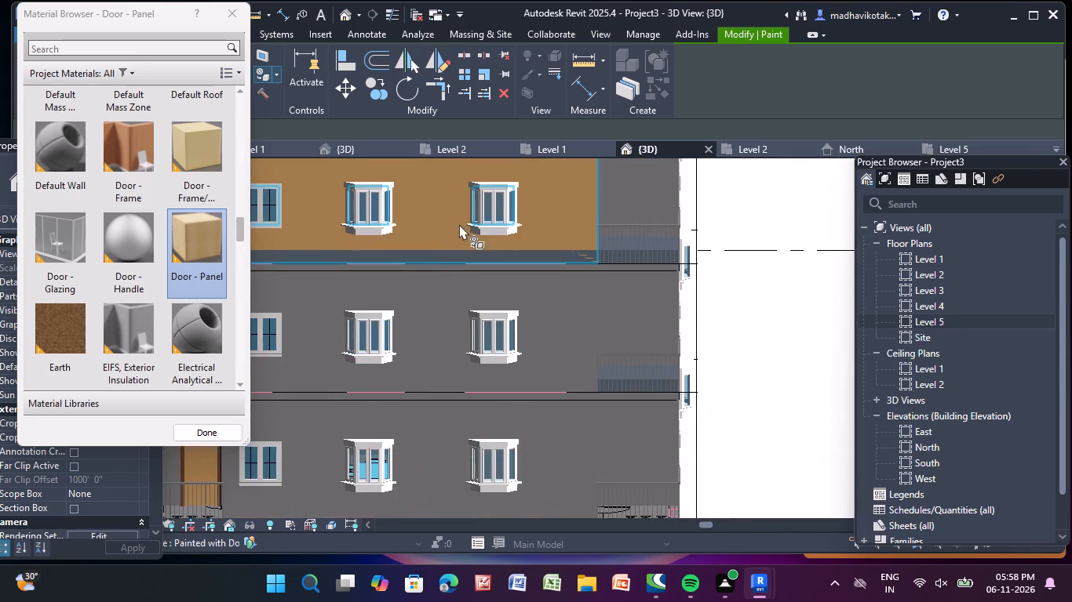
{"action": "left_click", "coordinate": [426, 323]}
{"action": "left_click", "coordinate": [447, 486]}
{"action": "middle_click_drag", "start_coordinate": [443, 468], "coordinate": [443, 259]}
{"action": "scroll", "coordinate": [441, 261], "scroll_direction": "up", "scroll_amount": 1}
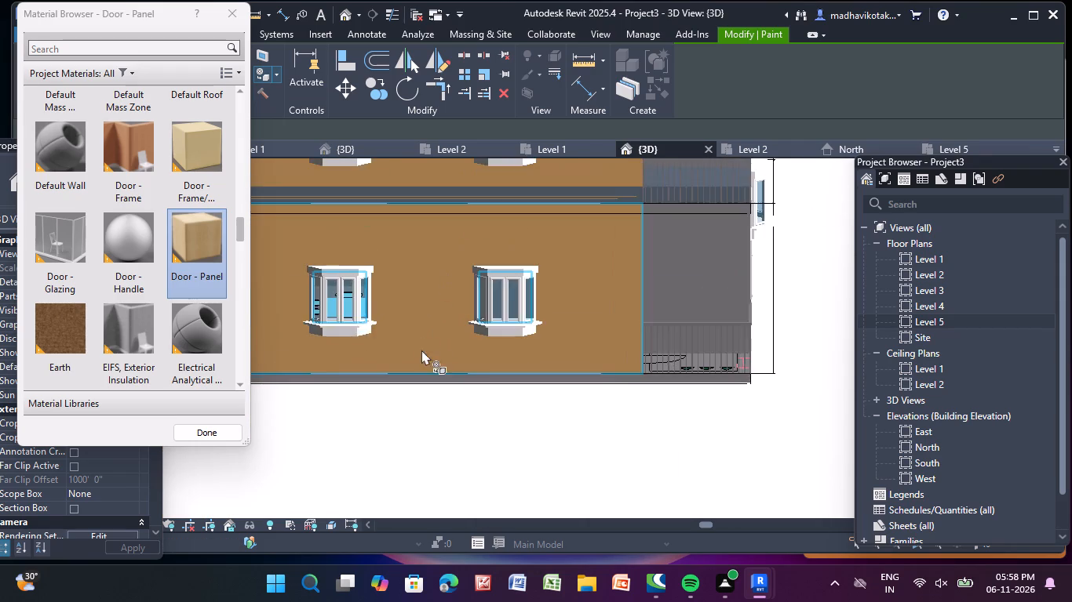
{"action": "scroll", "coordinate": [420, 334], "scroll_direction": "down", "scroll_amount": 4}
{"action": "middle_click_drag", "start_coordinate": [418, 339], "coordinate": [397, 454]}
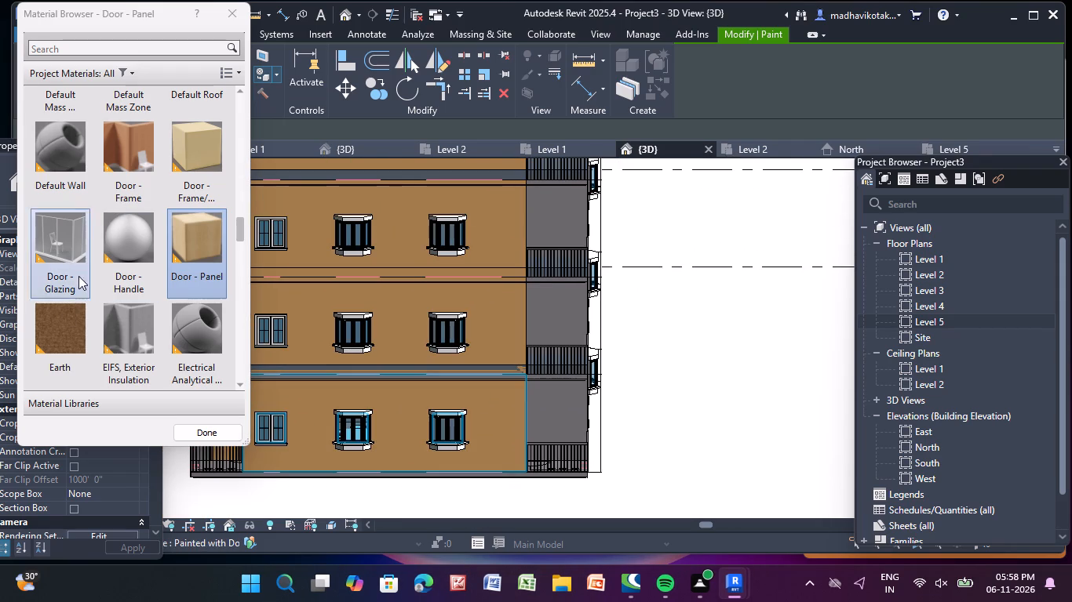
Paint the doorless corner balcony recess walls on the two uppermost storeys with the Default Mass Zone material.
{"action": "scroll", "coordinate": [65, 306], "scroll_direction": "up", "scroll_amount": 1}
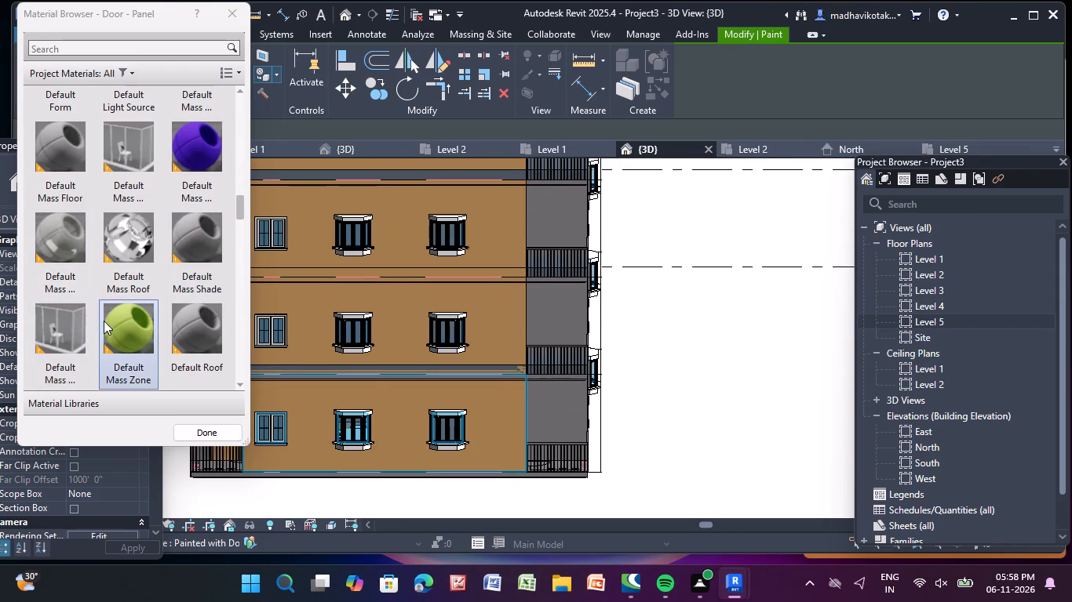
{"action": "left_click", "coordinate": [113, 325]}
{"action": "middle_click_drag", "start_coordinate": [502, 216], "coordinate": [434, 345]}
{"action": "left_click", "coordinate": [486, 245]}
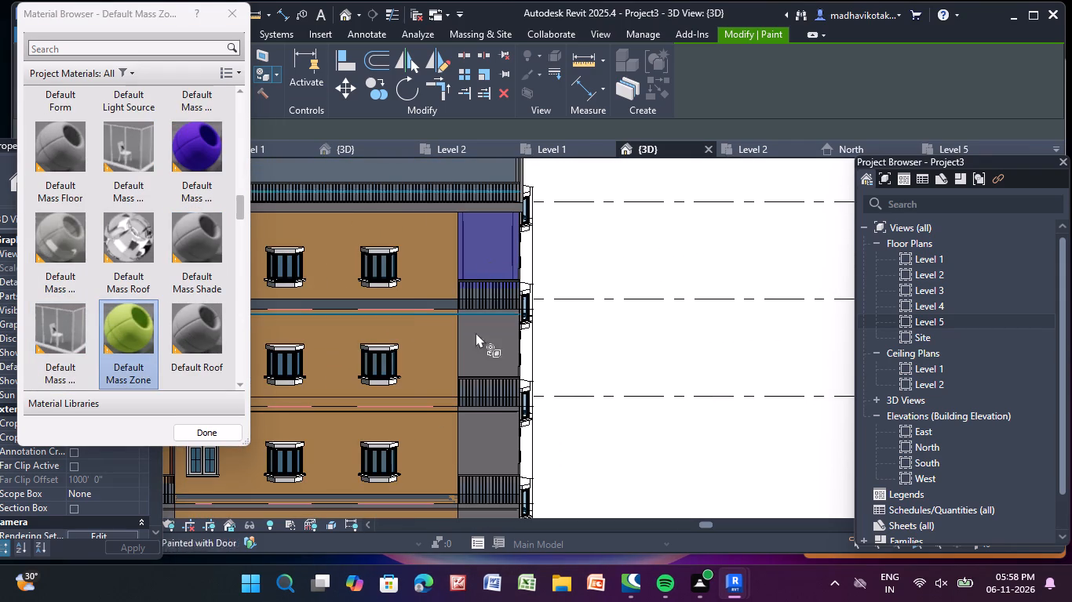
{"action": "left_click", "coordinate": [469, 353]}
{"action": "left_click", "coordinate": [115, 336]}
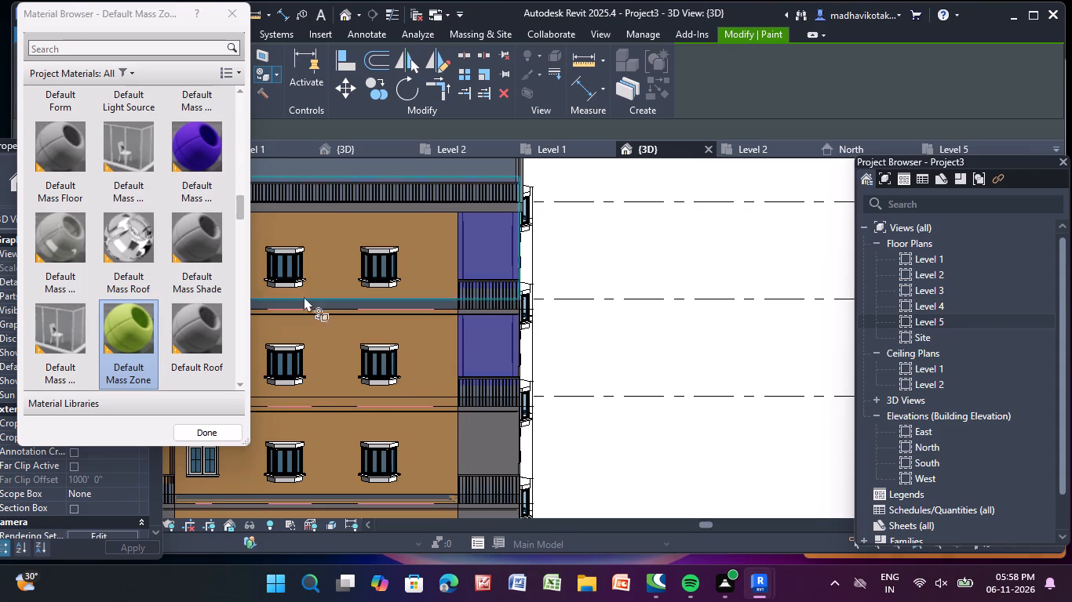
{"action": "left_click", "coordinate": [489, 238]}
Look through the project materials for a different finish for the balcony recess walls.
{"action": "scroll", "coordinate": [89, 198], "scroll_direction": "up", "scroll_amount": 2}
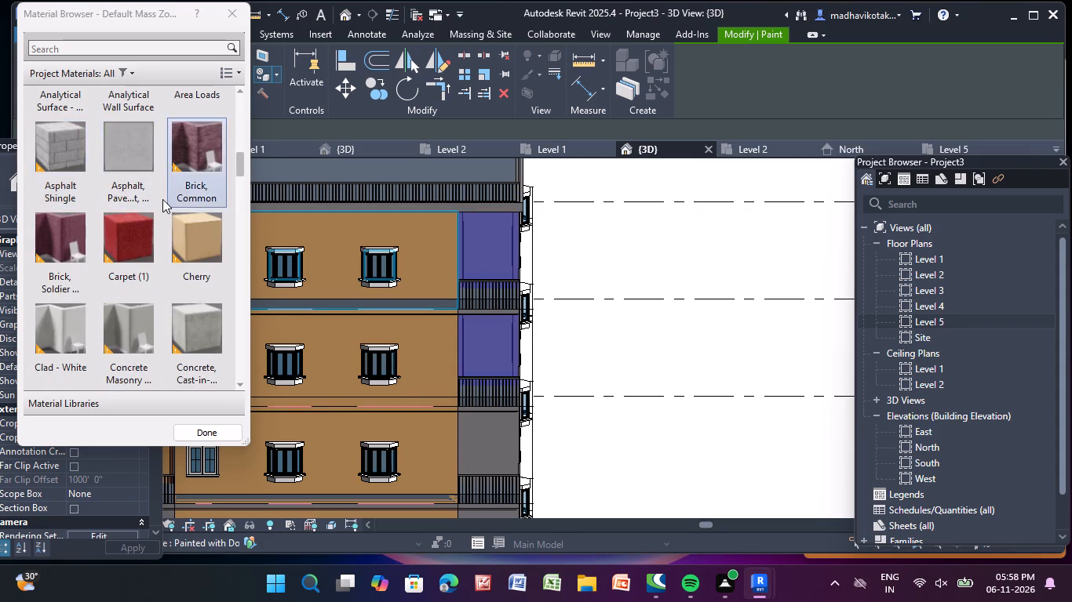
{"action": "scroll", "coordinate": [162, 199], "scroll_direction": "up", "scroll_amount": 6}
{"action": "scroll", "coordinate": [159, 194], "scroll_direction": "down", "scroll_amount": 8}
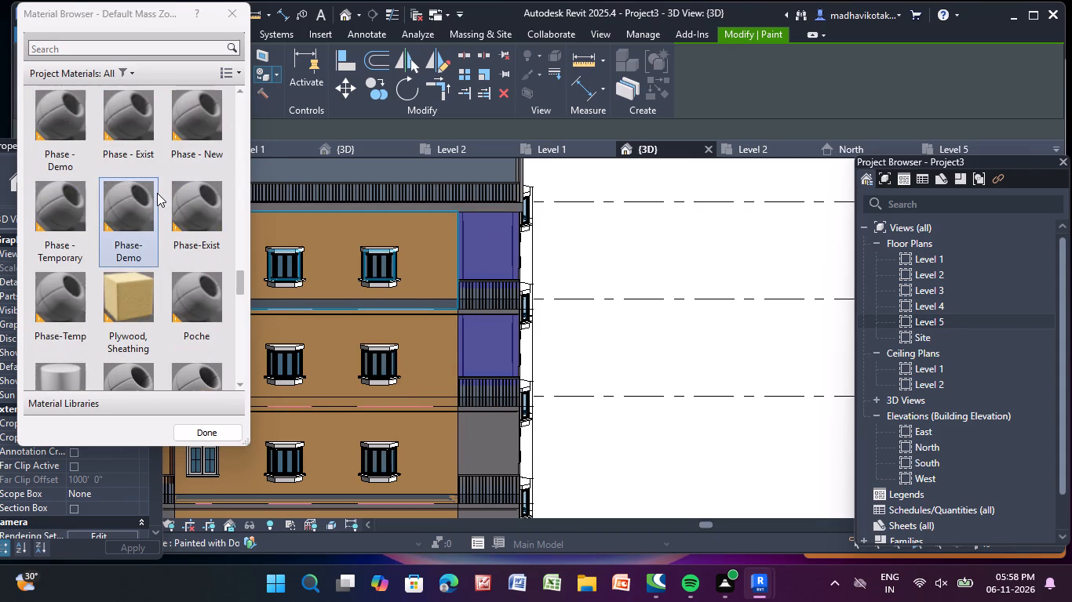
{"action": "scroll", "coordinate": [156, 191], "scroll_direction": "up", "scroll_amount": 1}
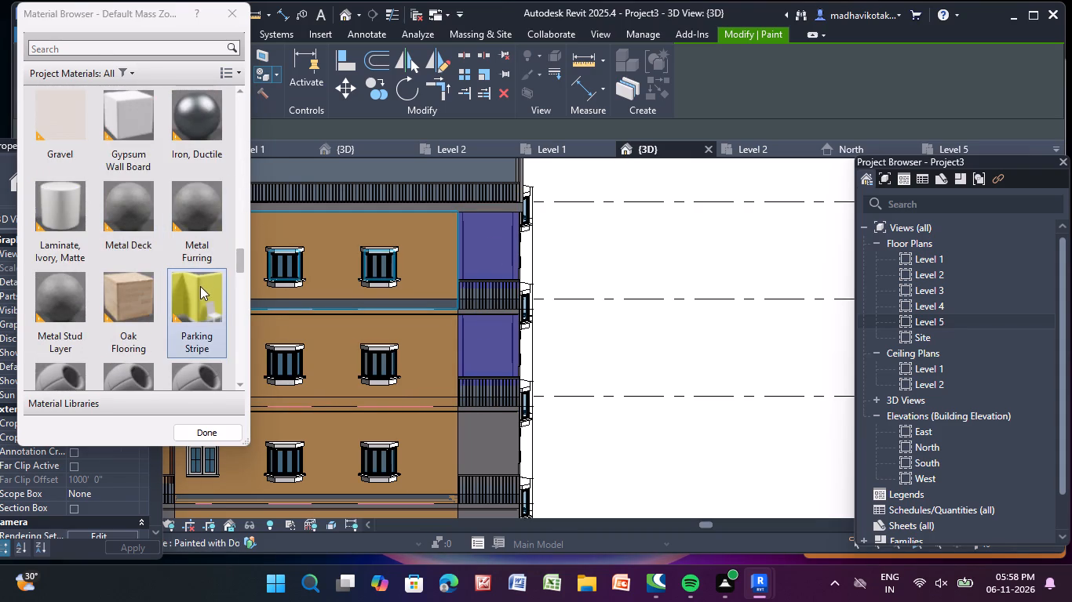
{"action": "scroll", "coordinate": [192, 294], "scroll_direction": "down", "scroll_amount": 6}
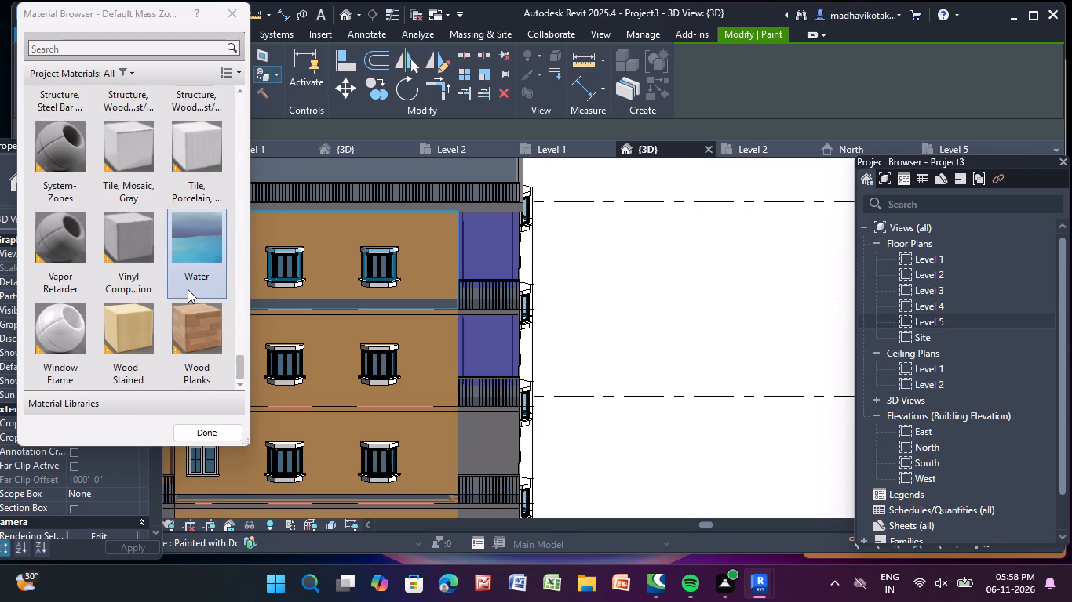
{"action": "scroll", "coordinate": [187, 287], "scroll_direction": "down", "scroll_amount": 4}
{"action": "scroll", "coordinate": [160, 315], "scroll_direction": "up", "scroll_amount": 1}
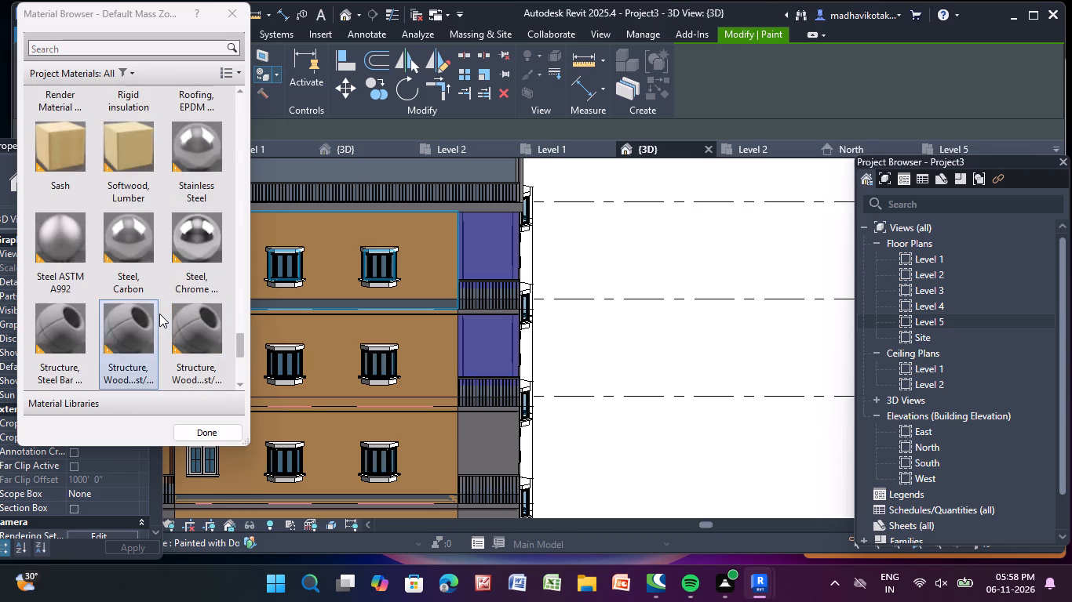
{"action": "scroll", "coordinate": [159, 314], "scroll_direction": "up", "scroll_amount": 4}
{"action": "scroll", "coordinate": [158, 314], "scroll_direction": "down", "scroll_amount": 2}
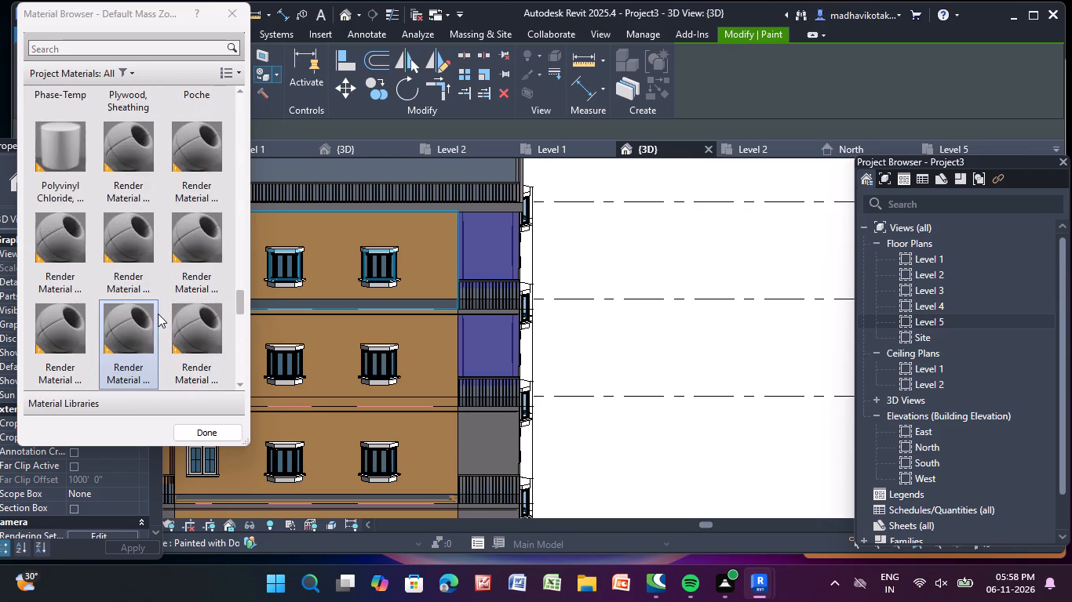
{"action": "scroll", "coordinate": [158, 314], "scroll_direction": "down", "scroll_amount": 5}
{"action": "scroll", "coordinate": [151, 305], "scroll_direction": "up", "scroll_amount": 1}
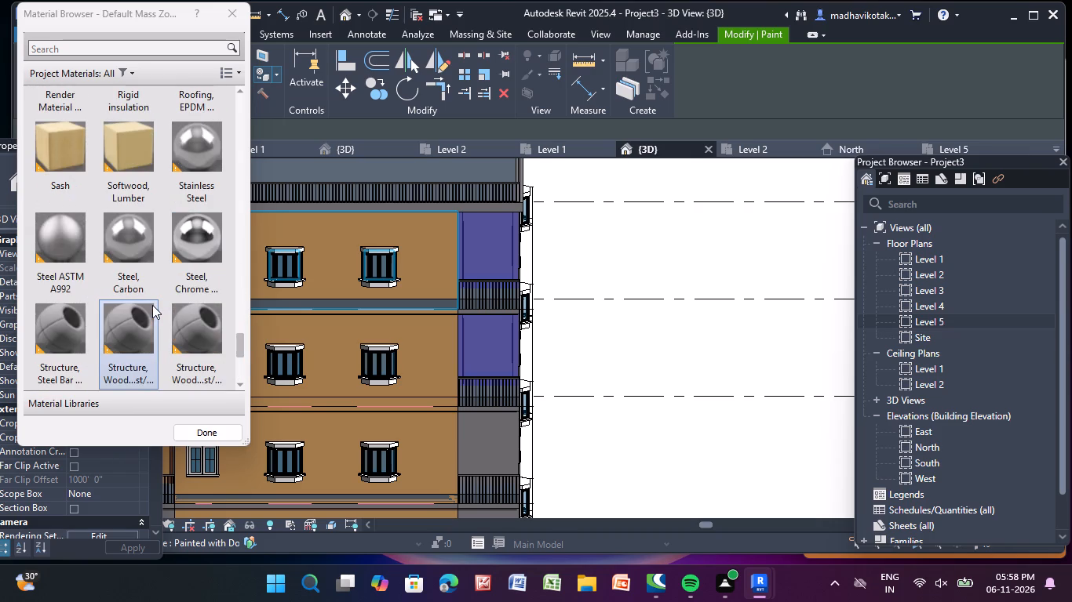
{"action": "scroll", "coordinate": [152, 305], "scroll_direction": "up", "scroll_amount": 3}
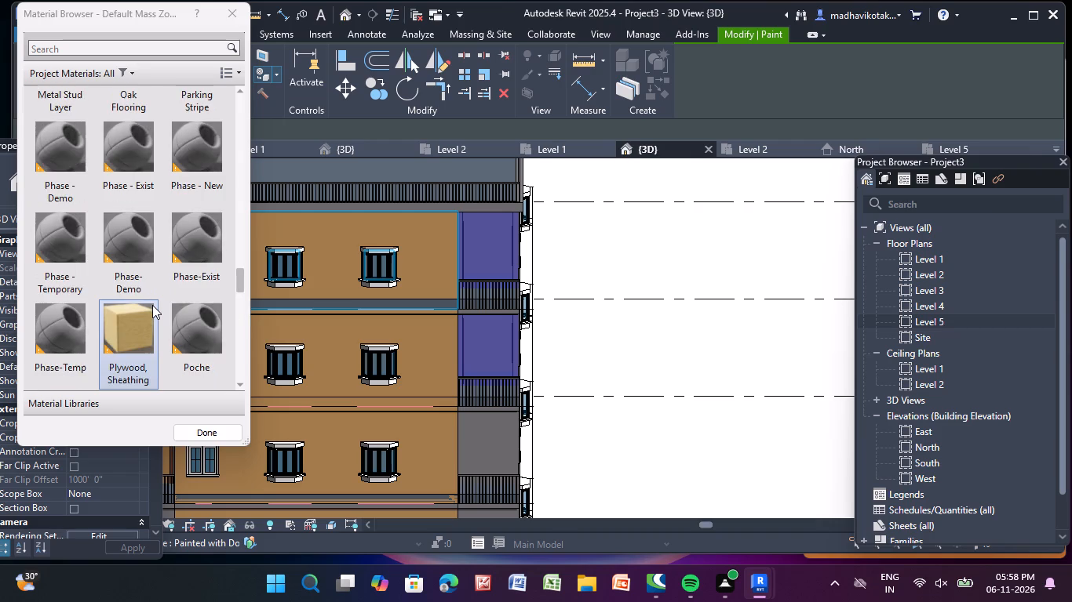
{"action": "scroll", "coordinate": [152, 305], "scroll_direction": "up", "scroll_amount": 1}
Paint the doorless corner balcony recess walls on all four storeys with the Parking Stripe material.
{"action": "left_click", "coordinate": [181, 328]}
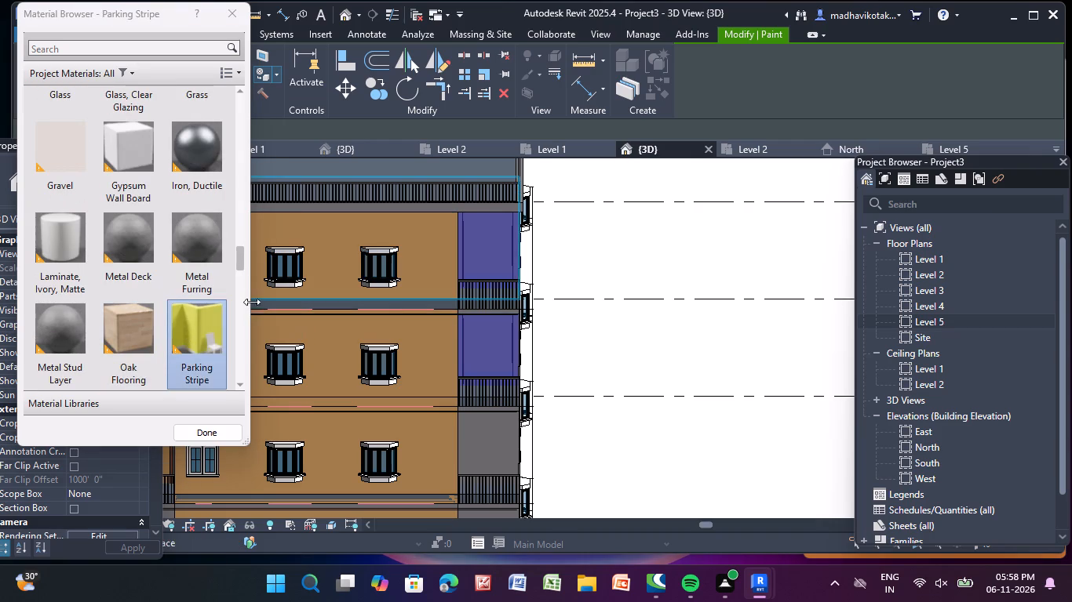
{"action": "left_click", "coordinate": [490, 250]}
{"action": "left_click", "coordinate": [490, 341]}
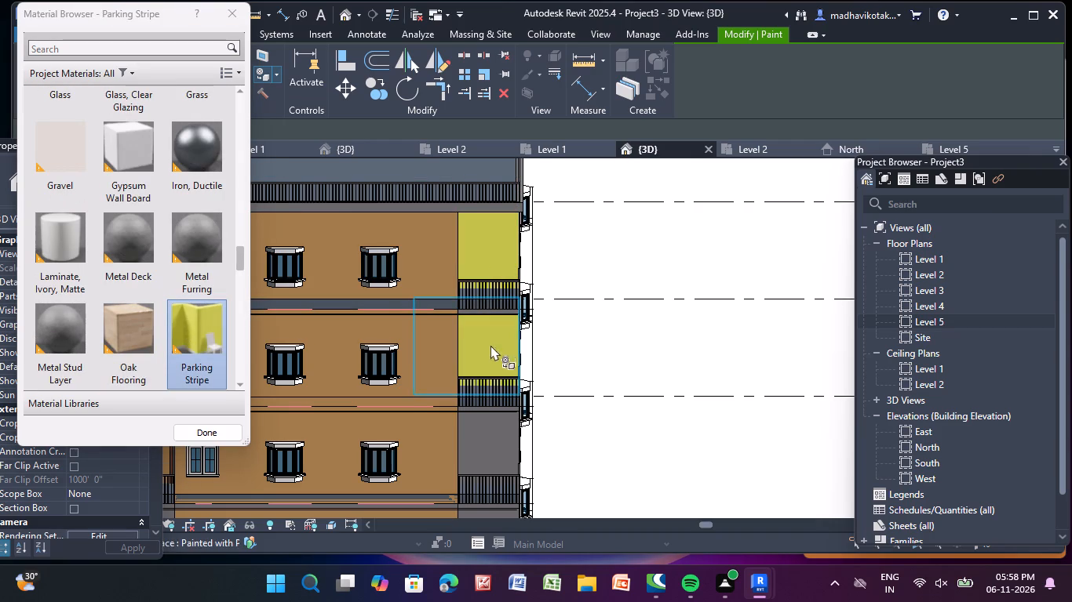
{"action": "left_click", "coordinate": [497, 427]}
{"action": "middle_click_drag", "start_coordinate": [498, 427], "coordinate": [539, 240]}
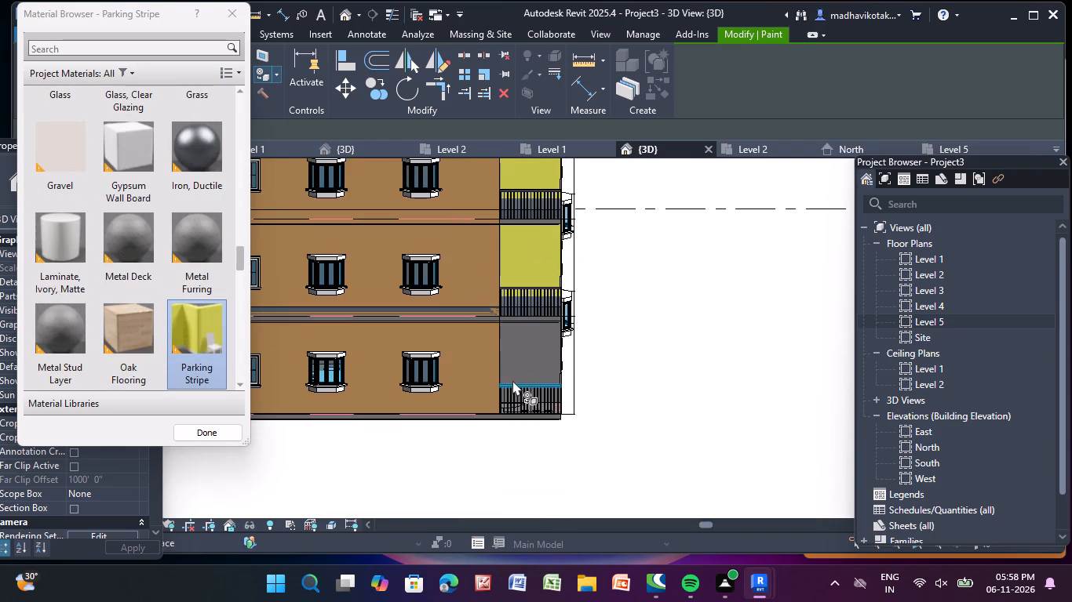
{"action": "left_click", "coordinate": [521, 353]}
Paint the walls around the balcony doors at the facade's opposite corner on all four storeys with Parking Stripe.
{"action": "scroll", "coordinate": [521, 352], "scroll_direction": "down", "scroll_amount": 3}
{"action": "middle_click_drag", "start_coordinate": [521, 352], "coordinate": [782, 426]}
{"action": "scroll", "coordinate": [620, 238], "scroll_direction": "up", "scroll_amount": 4}
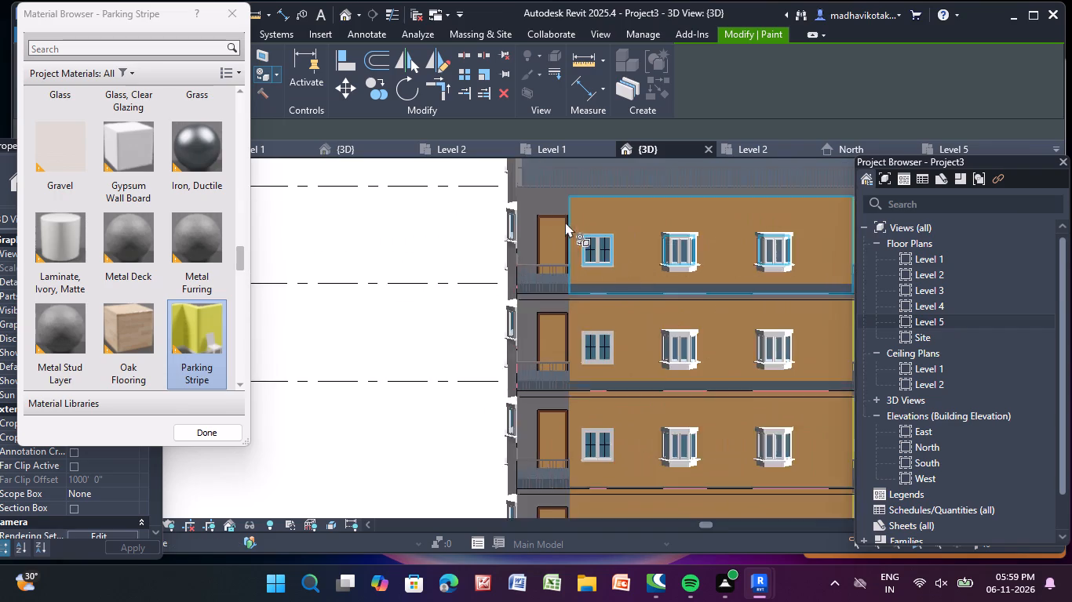
{"action": "scroll", "coordinate": [565, 222], "scroll_direction": "up", "scroll_amount": 3}
{"action": "left_click", "coordinate": [538, 196]}
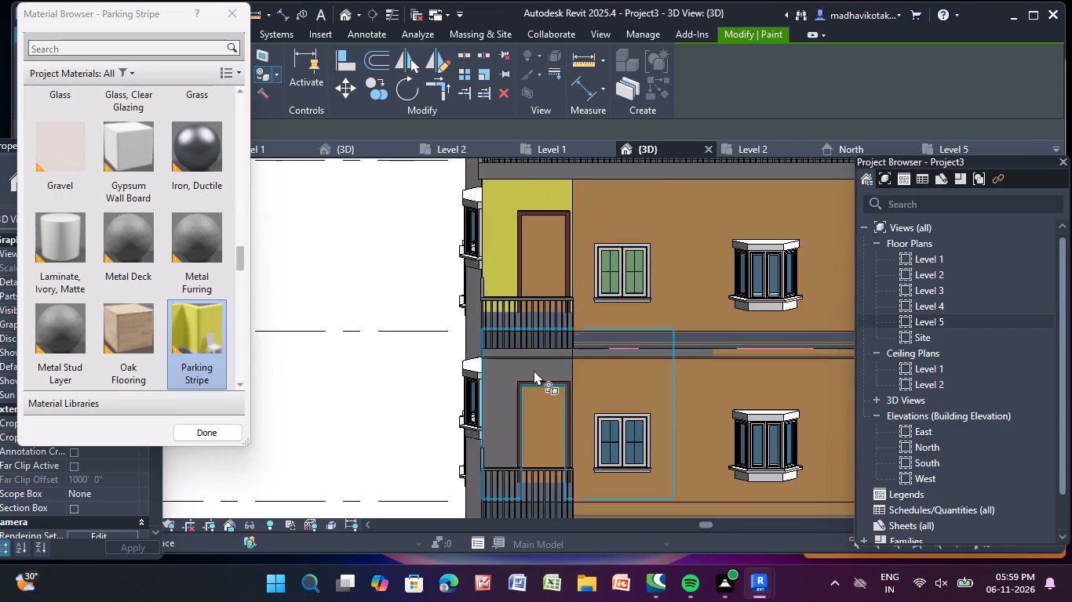
{"action": "left_click", "coordinate": [534, 369]}
{"action": "middle_click_drag", "start_coordinate": [534, 360], "coordinate": [447, 35]}
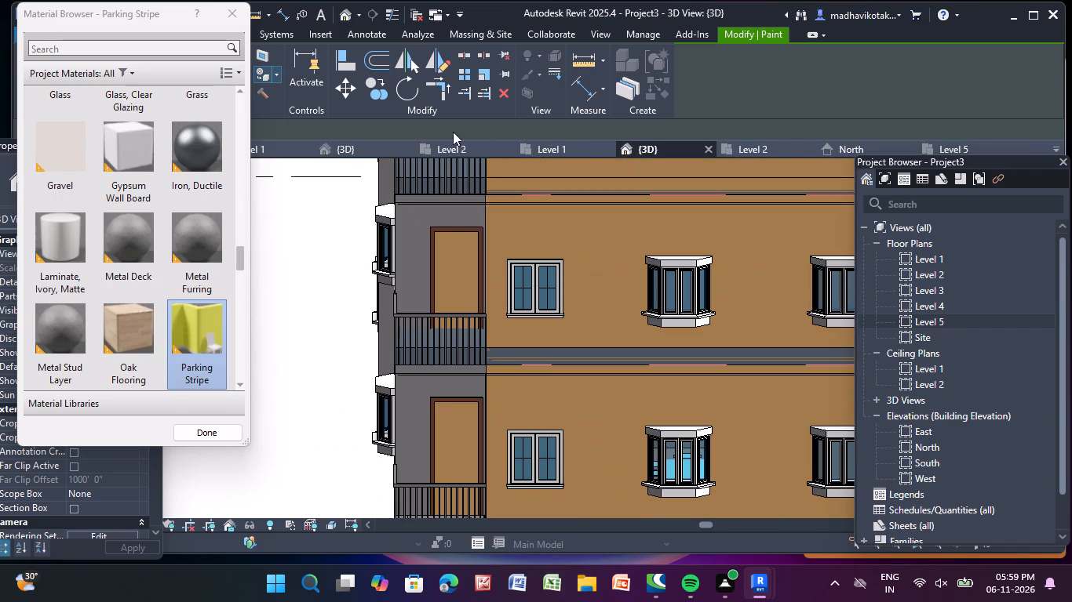
{"action": "left_click", "coordinate": [432, 387]}
{"action": "middle_click_drag", "start_coordinate": [430, 378], "coordinate": [365, 383]}
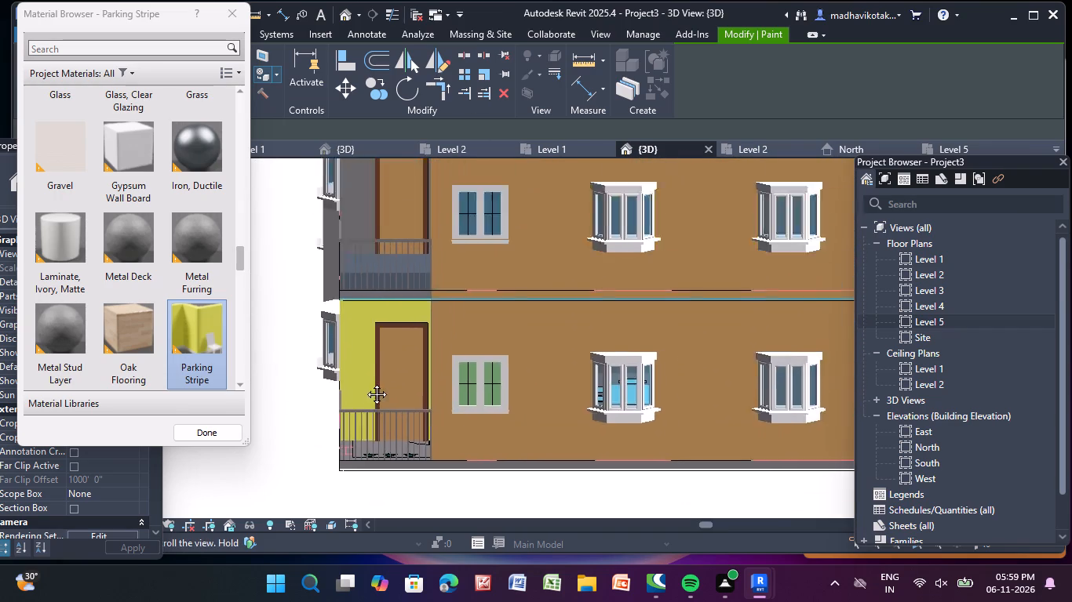
{"action": "middle_click_drag", "start_coordinate": [365, 383], "coordinate": [362, 393]}
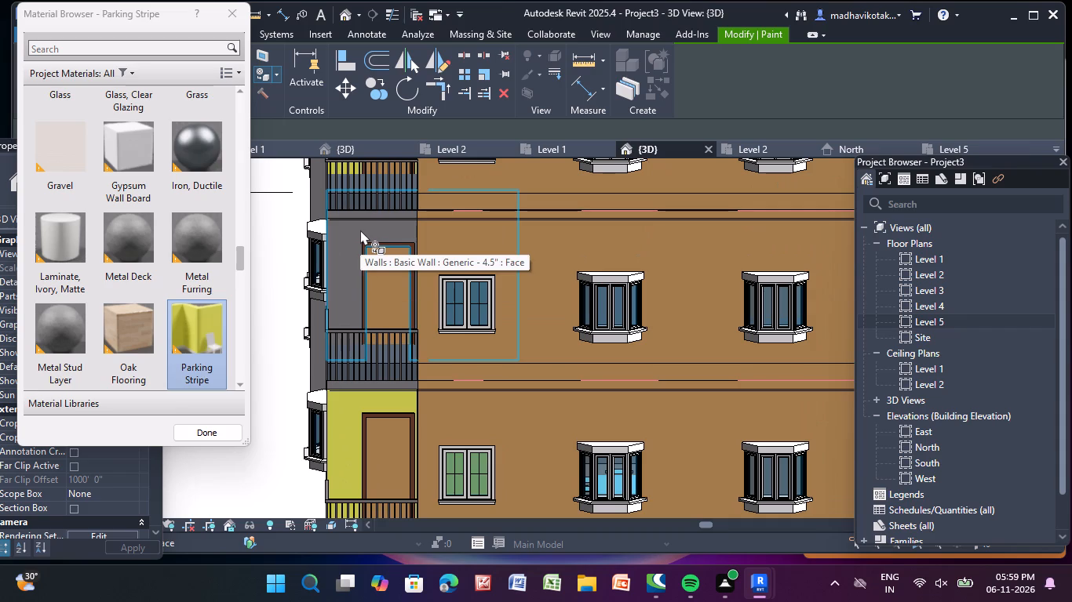
{"action": "left_click", "coordinate": [360, 230]}
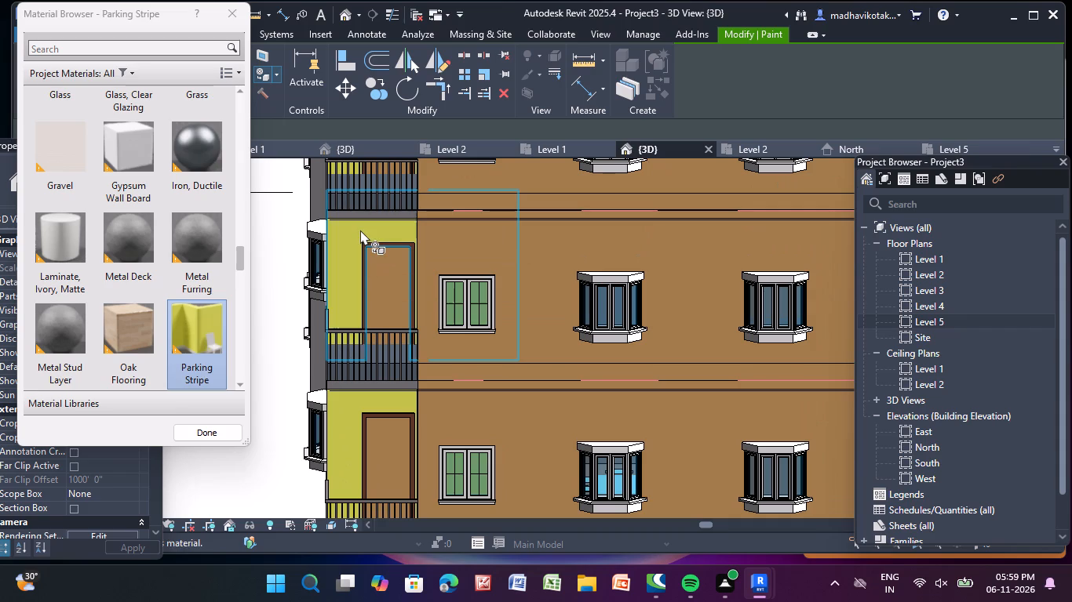
Paint the narrow wall strip above the balcony door on the second-lowest storey with the Parking Stripe material.
{"action": "scroll", "coordinate": [356, 205], "scroll_direction": "up", "scroll_amount": 8}
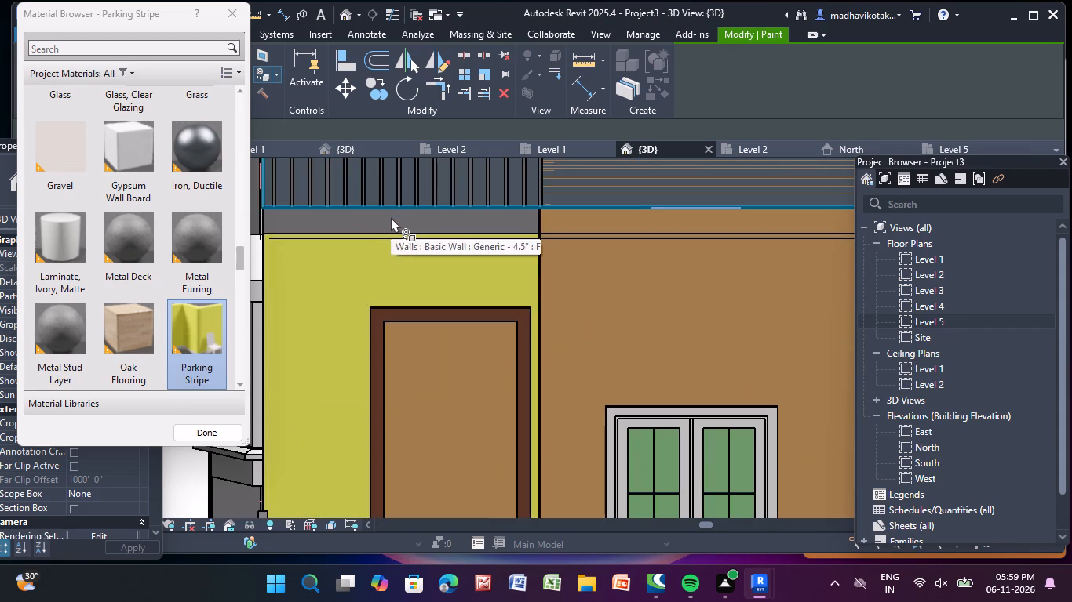
{"action": "left_click", "coordinate": [391, 217]}
{"action": "scroll", "coordinate": [389, 216], "scroll_direction": "down", "scroll_amount": 4}
{"action": "middle_click_drag", "start_coordinate": [371, 243], "coordinate": [330, 420]}
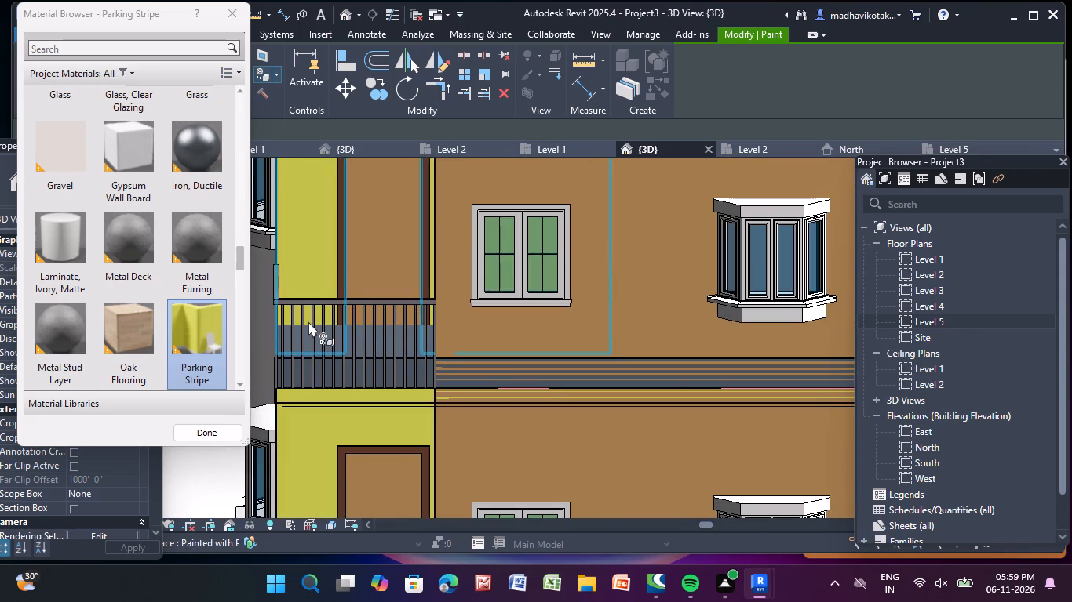
{"action": "scroll", "coordinate": [308, 321], "scroll_direction": "up", "scroll_amount": 3}
{"action": "scroll", "coordinate": [309, 313], "scroll_direction": "down", "scroll_amount": 8}
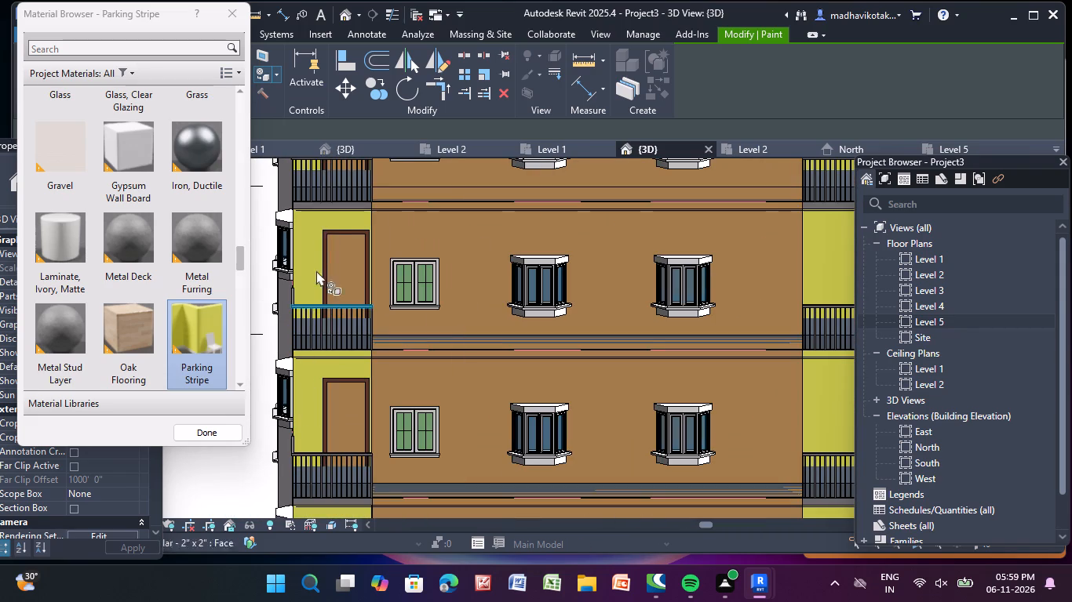
Paint the floor edge bands at the foot of the two uppermost storeys with the Parking Stripe material.
{"action": "middle_click_drag", "start_coordinate": [314, 194], "coordinate": [316, 332]}
{"action": "scroll", "coordinate": [315, 340], "scroll_direction": "up", "scroll_amount": 11}
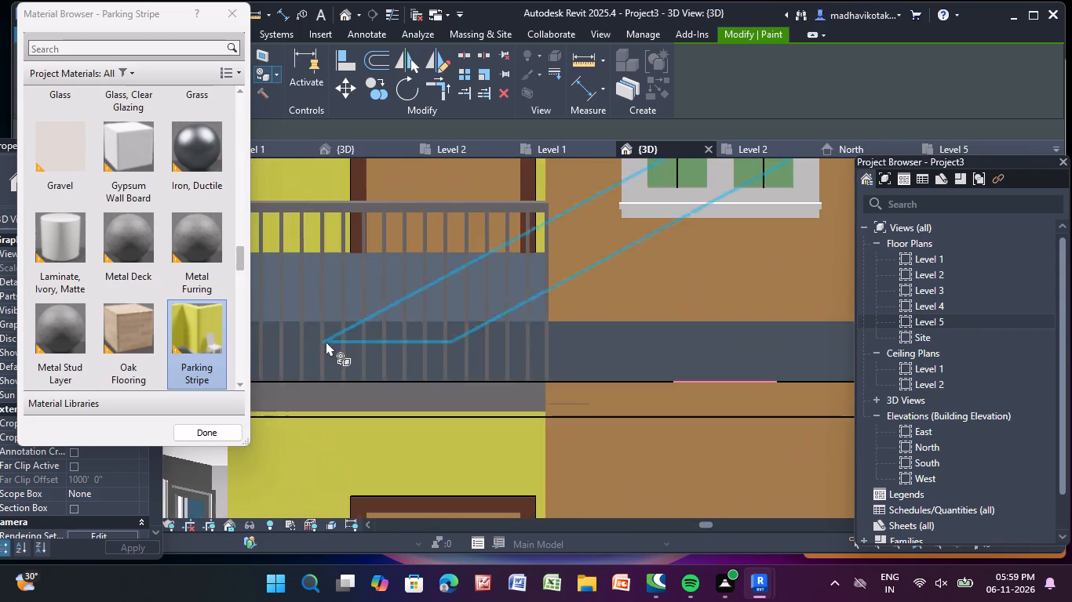
{"action": "scroll", "coordinate": [326, 341], "scroll_direction": "up", "scroll_amount": 4}
{"action": "left_click", "coordinate": [347, 343]}
{"action": "scroll", "coordinate": [345, 334], "scroll_direction": "down", "scroll_amount": 17}
{"action": "scroll", "coordinate": [352, 408], "scroll_direction": "down", "scroll_amount": 1}
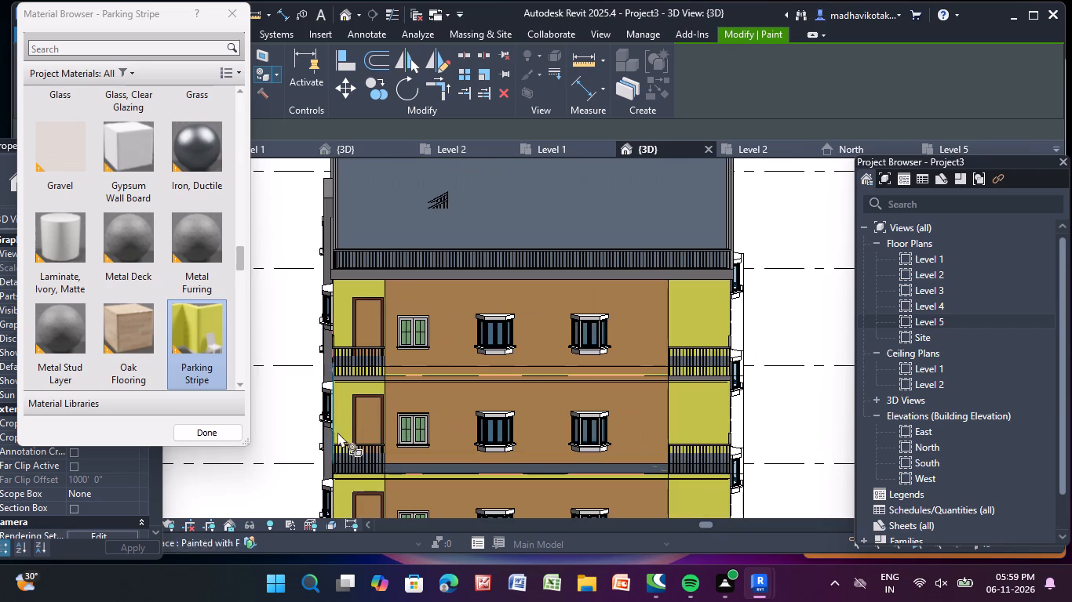
{"action": "scroll", "coordinate": [337, 491], "scroll_direction": "up", "scroll_amount": 20}
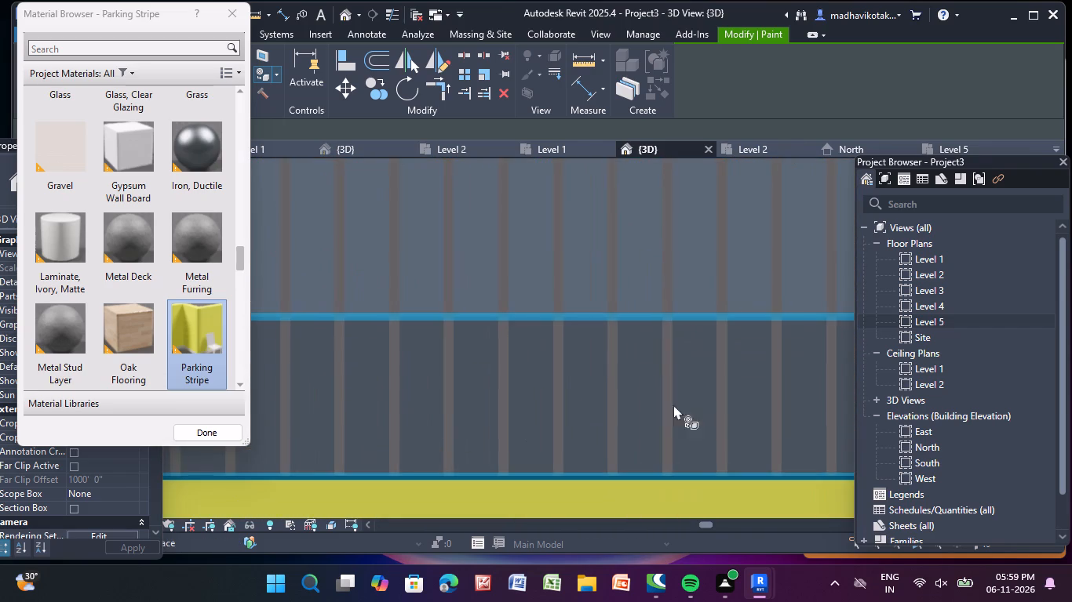
{"action": "left_click", "coordinate": [579, 410]}
{"action": "scroll", "coordinate": [578, 410], "scroll_direction": "down", "scroll_amount": 5}
{"action": "middle_click_drag", "start_coordinate": [578, 410], "coordinate": [117, 441]}
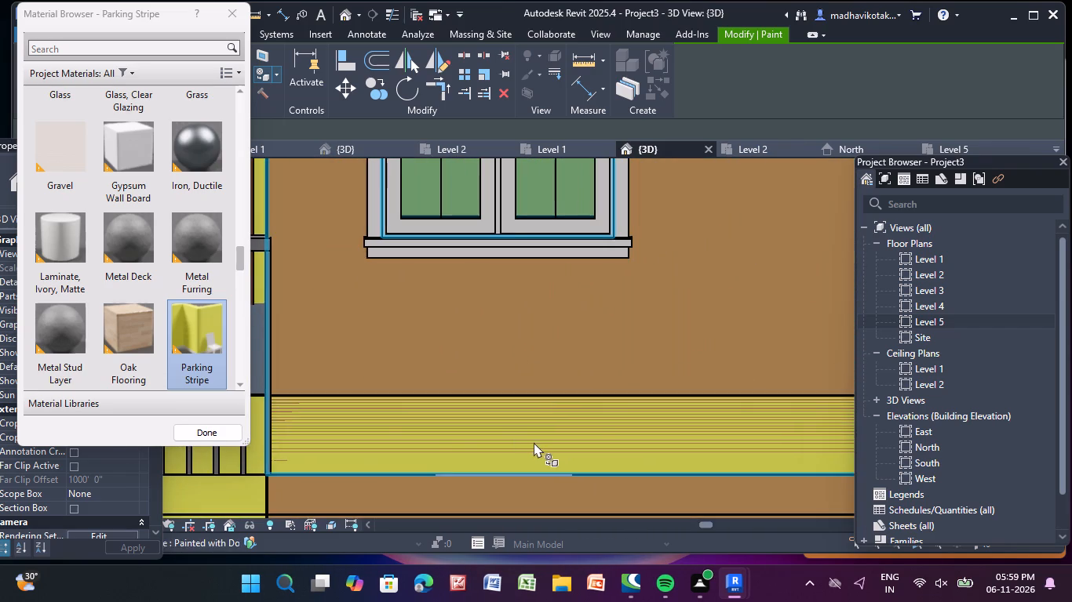
Paint the main wall between the corner balconies on the second-highest and lowest storeys with Parking Stripe.
{"action": "left_click", "coordinate": [534, 442]}
{"action": "scroll", "coordinate": [532, 441], "scroll_direction": "down", "scroll_amount": 20}
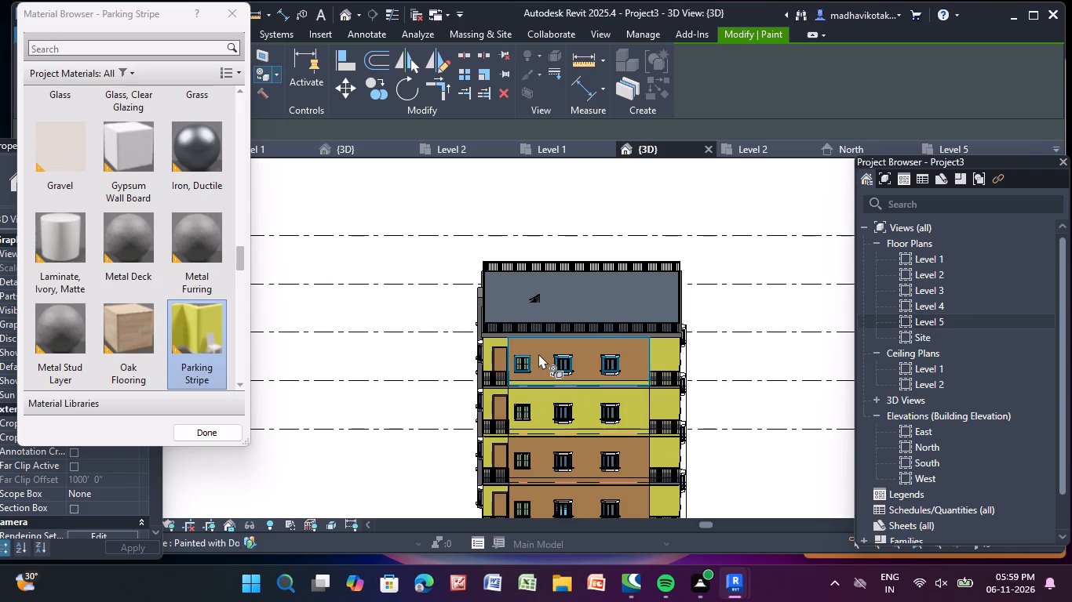
{"action": "scroll", "coordinate": [501, 471], "scroll_direction": "up", "scroll_amount": 4}
{"action": "middle_click_drag", "start_coordinate": [550, 470], "coordinate": [549, 469]}
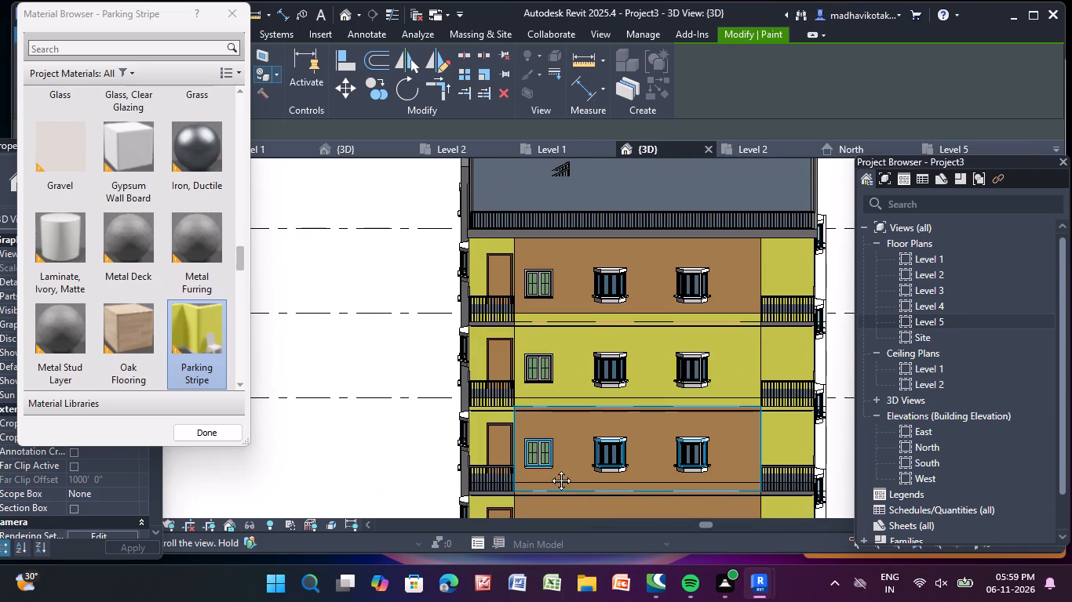
{"action": "middle_click_drag", "start_coordinate": [549, 469], "coordinate": [487, 271]}
{"action": "left_click", "coordinate": [513, 327]}
Paint the edge band directly above the lowest storey and the slab edge at the building's base with Parking Stripe.
{"action": "scroll", "coordinate": [451, 307], "scroll_direction": "up", "scroll_amount": 3}
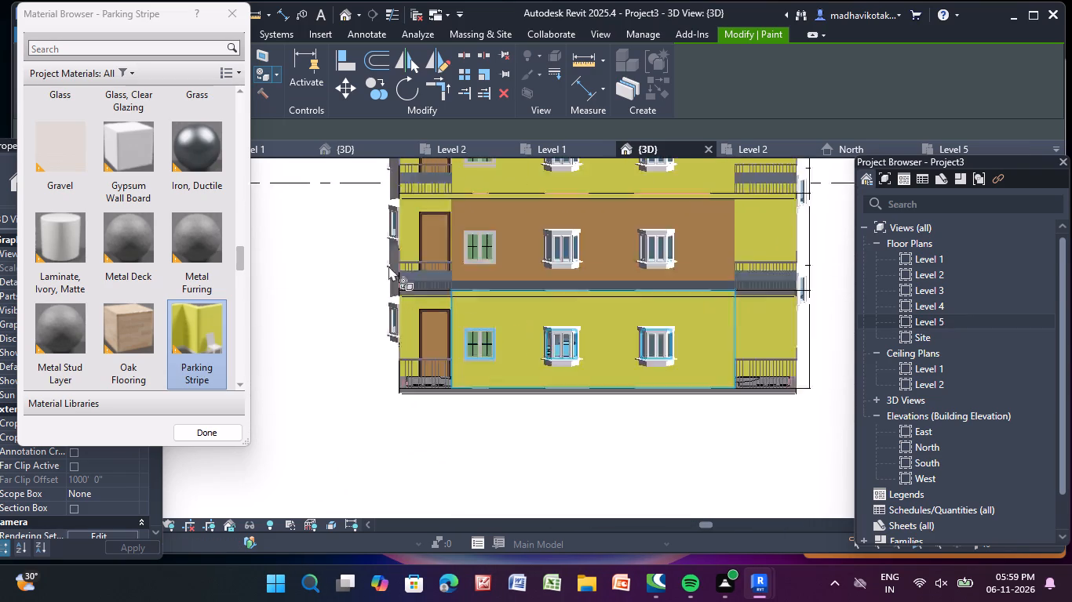
{"action": "scroll", "coordinate": [388, 266], "scroll_direction": "up", "scroll_amount": 16}
{"action": "left_click", "coordinate": [410, 221]}
{"action": "scroll", "coordinate": [410, 221], "scroll_direction": "down", "scroll_amount": 5}
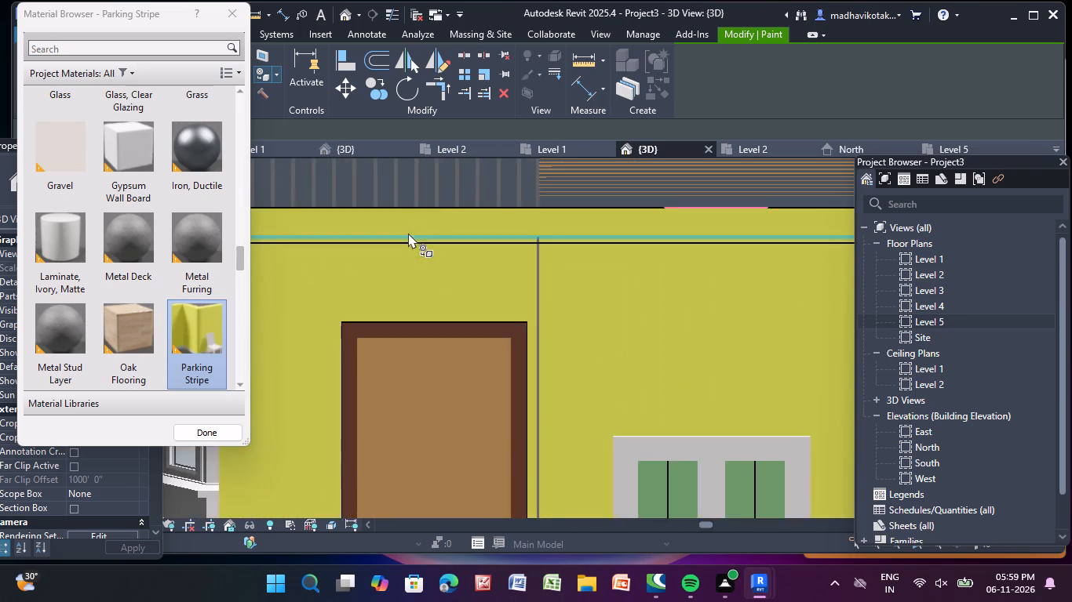
{"action": "scroll", "coordinate": [387, 278], "scroll_direction": "down", "scroll_amount": 6}
{"action": "middle_click_drag", "start_coordinate": [403, 376], "coordinate": [405, 236]}
{"action": "scroll", "coordinate": [398, 421], "scroll_direction": "up", "scroll_amount": 8}
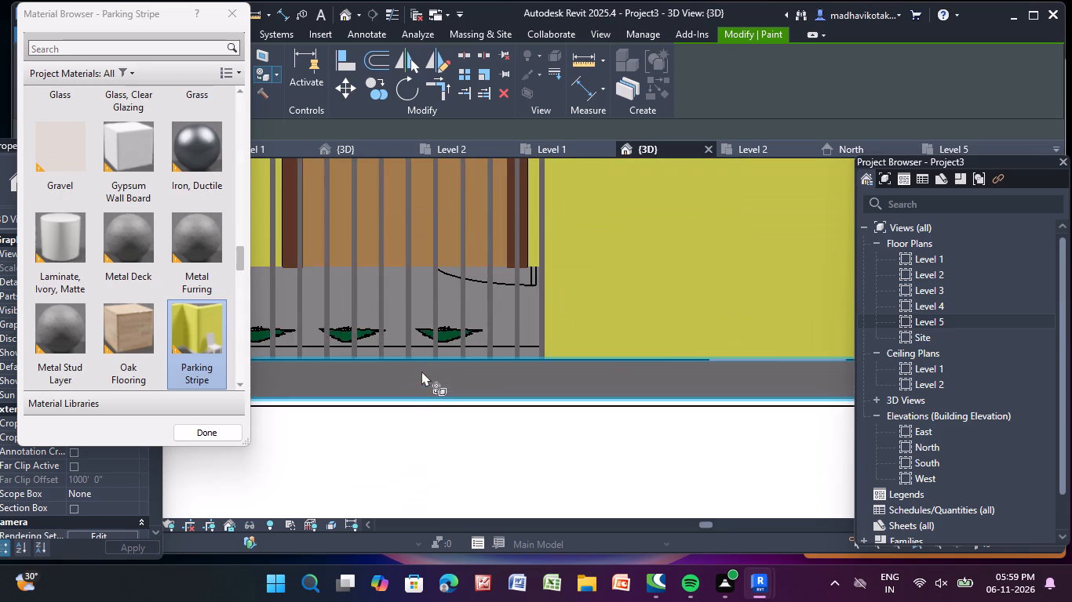
{"action": "left_click", "coordinate": [421, 371]}
{"action": "scroll", "coordinate": [424, 369], "scroll_direction": "down", "scroll_amount": 12}
{"action": "scroll", "coordinate": [689, 389], "scroll_direction": "down", "scroll_amount": 4}
{"action": "middle_click_drag", "start_coordinate": [689, 392], "coordinate": [566, 406]}
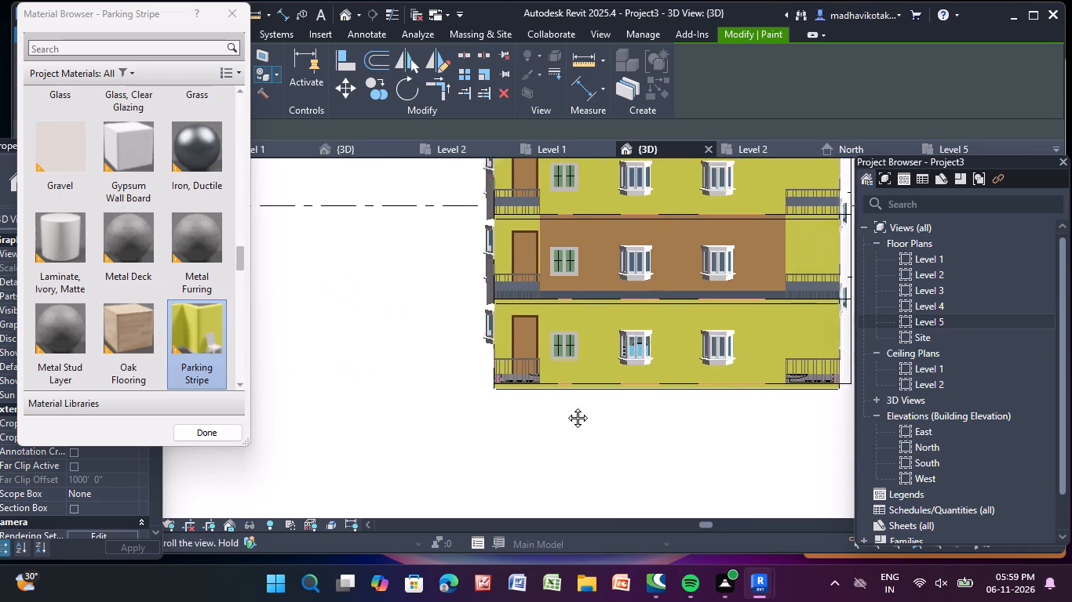
{"action": "middle_click_drag", "start_coordinate": [566, 406], "coordinate": [458, 411]}
{"action": "middle_click", "coordinate": [458, 411]}
{"action": "scroll", "coordinate": [571, 400], "scroll_direction": "up", "scroll_amount": 3}
{"action": "scroll", "coordinate": [662, 365], "scroll_direction": "down", "scroll_amount": 4}
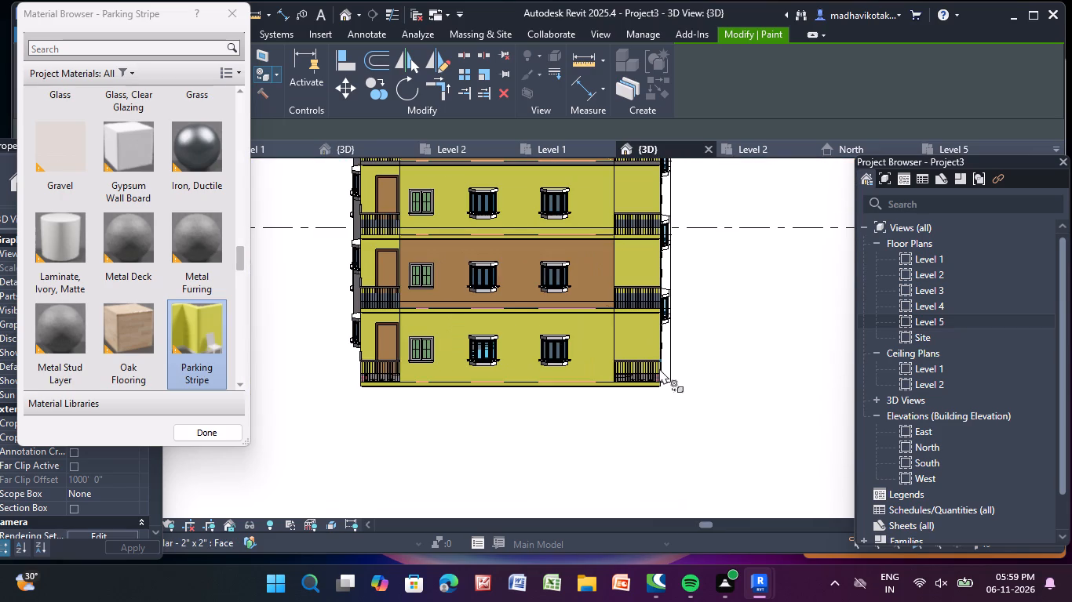
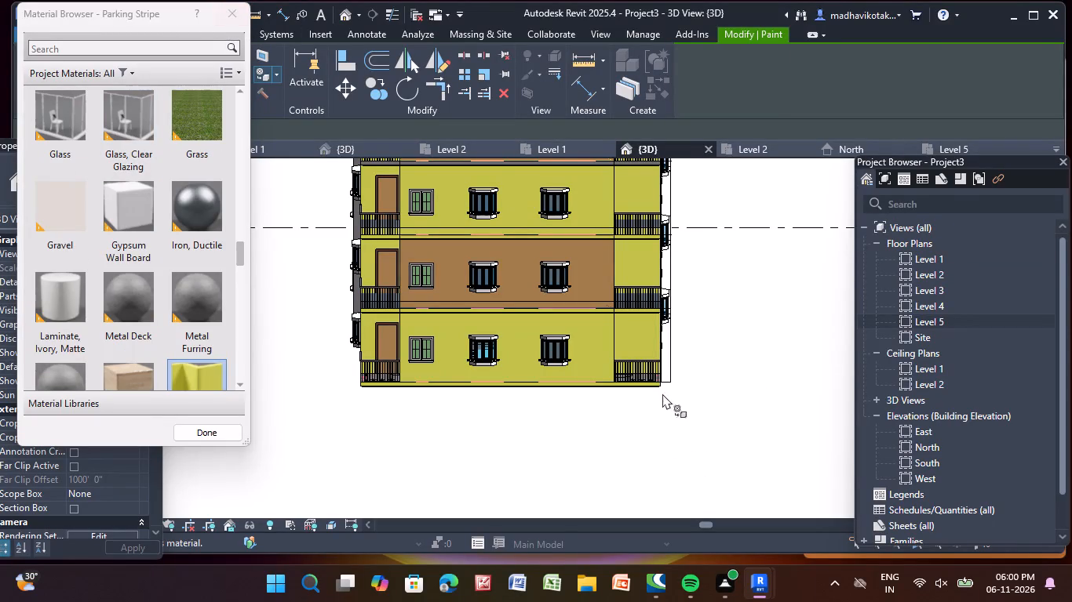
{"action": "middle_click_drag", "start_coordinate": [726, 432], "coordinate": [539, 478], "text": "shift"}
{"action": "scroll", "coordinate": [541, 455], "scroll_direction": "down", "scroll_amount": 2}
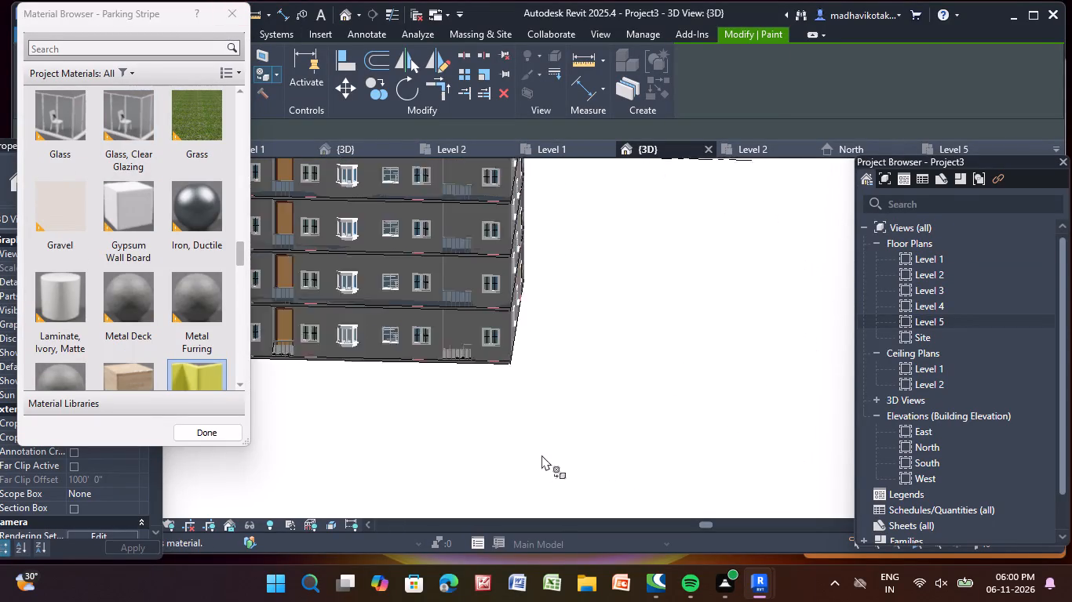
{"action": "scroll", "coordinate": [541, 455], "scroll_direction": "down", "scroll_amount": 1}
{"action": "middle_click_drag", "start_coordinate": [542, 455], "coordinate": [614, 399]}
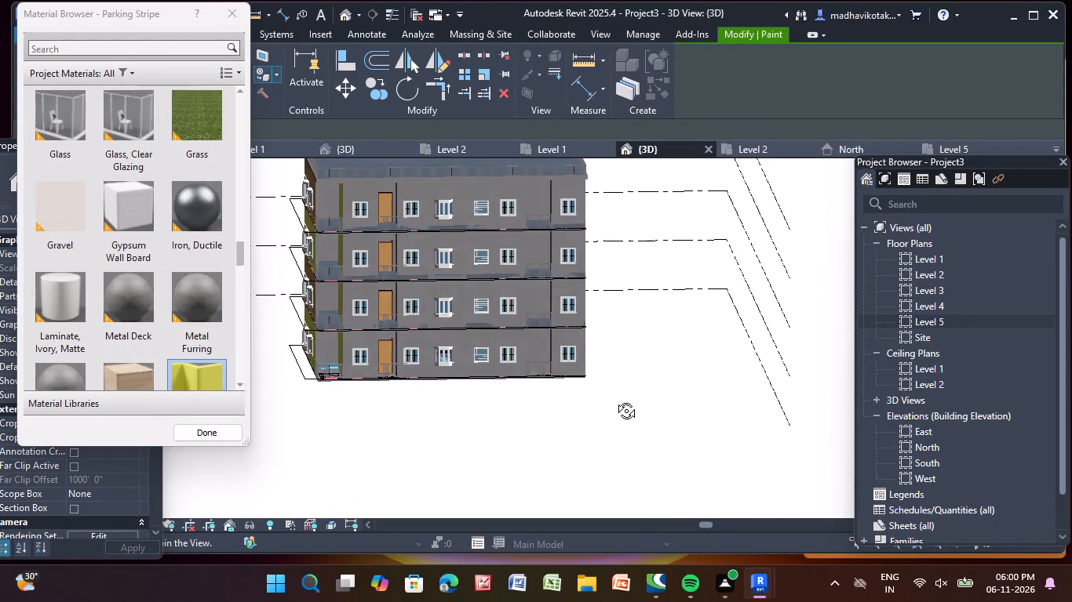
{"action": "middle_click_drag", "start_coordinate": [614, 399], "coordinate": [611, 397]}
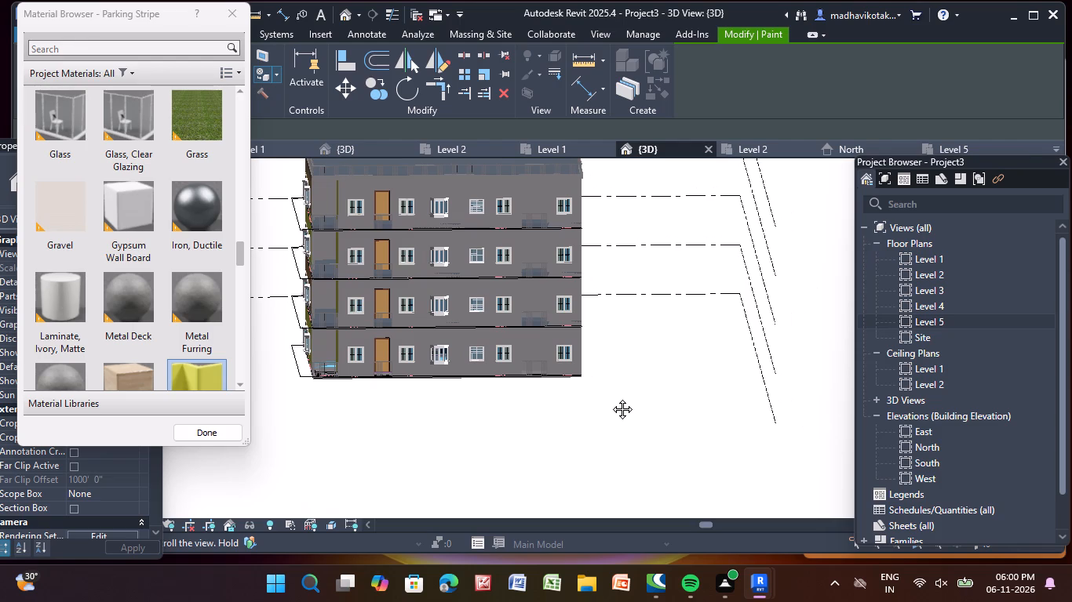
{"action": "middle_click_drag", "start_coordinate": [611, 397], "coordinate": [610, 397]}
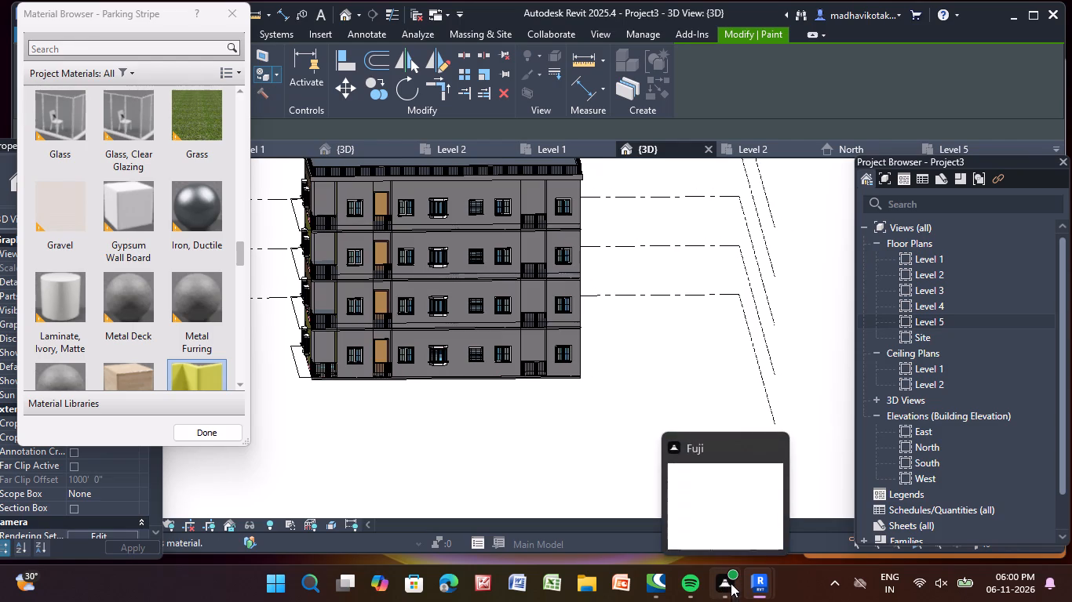
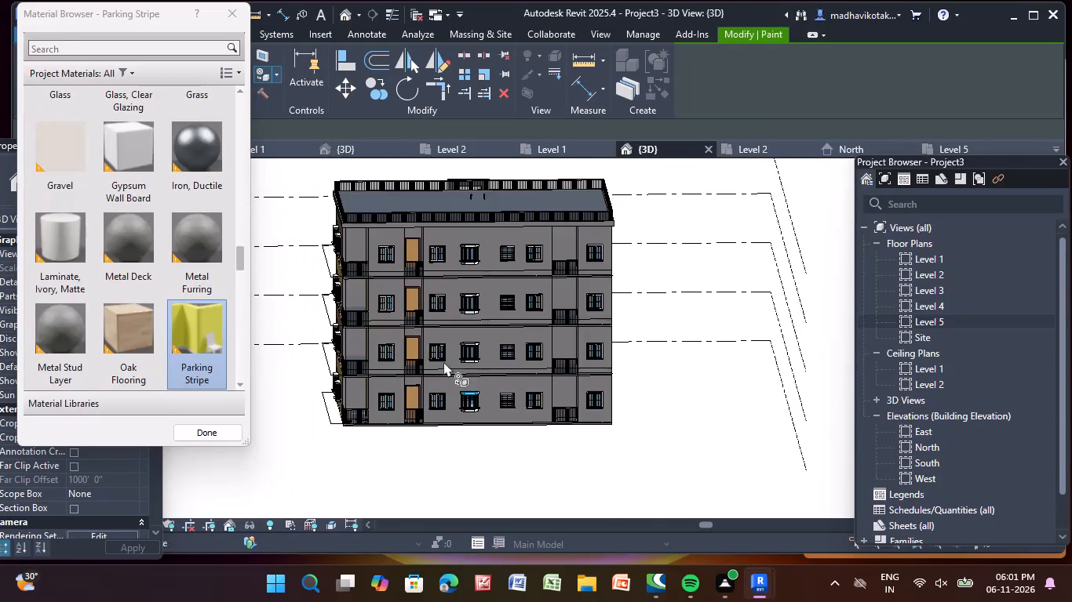
Paint the top-left balcony recess and the adjoining window wall on all four floors with Parking Stripe.
{"action": "scroll", "coordinate": [381, 303], "scroll_direction": "up", "scroll_amount": 4}
{"action": "left_click", "coordinate": [338, 212]}
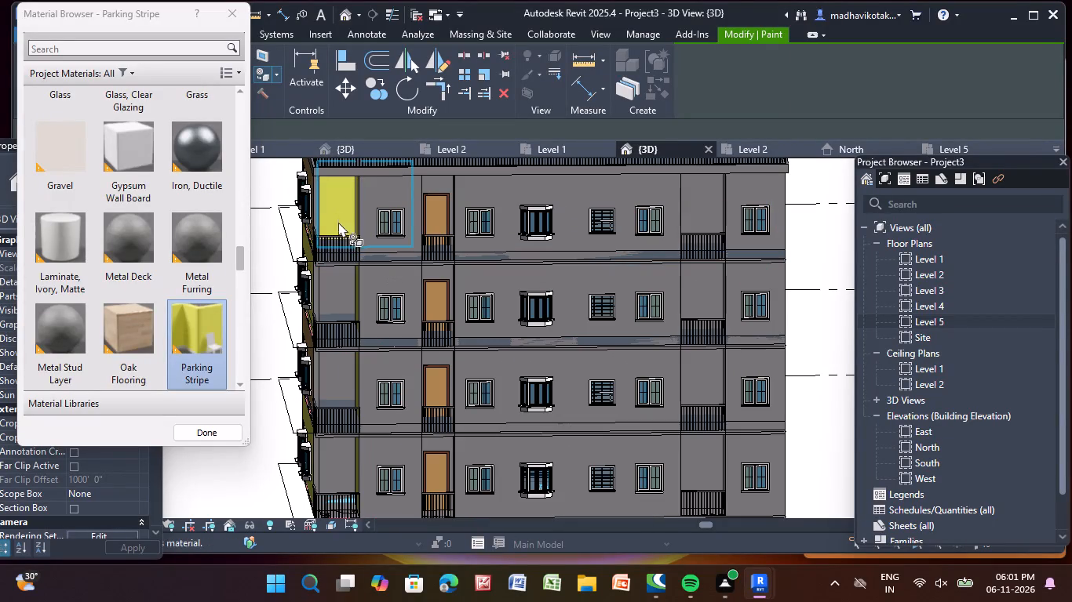
{"action": "left_click", "coordinate": [392, 194]}
{"action": "left_click", "coordinate": [399, 282]}
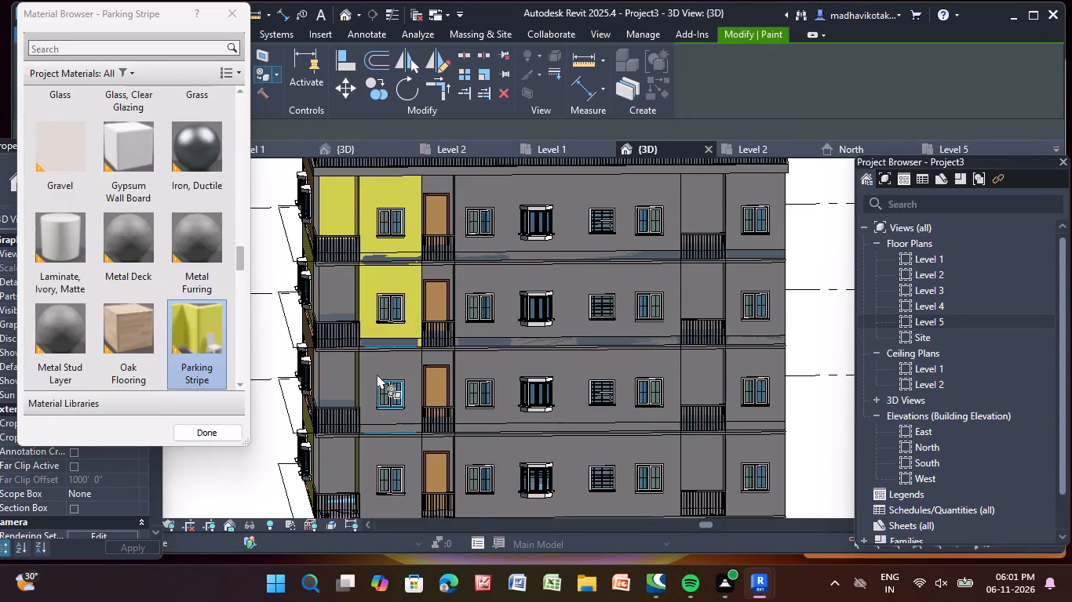
{"action": "left_click", "coordinate": [379, 365]}
{"action": "middle_click_drag", "start_coordinate": [370, 466], "coordinate": [377, 427]}
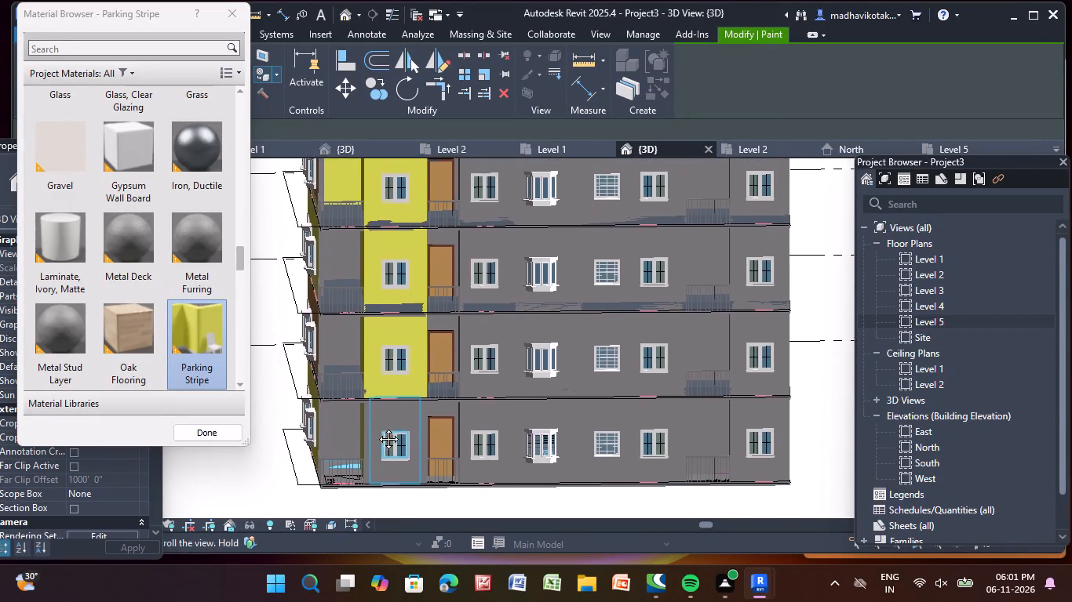
{"action": "middle_click_drag", "start_coordinate": [377, 427], "coordinate": [376, 412]}
{"action": "left_click", "coordinate": [385, 403]}
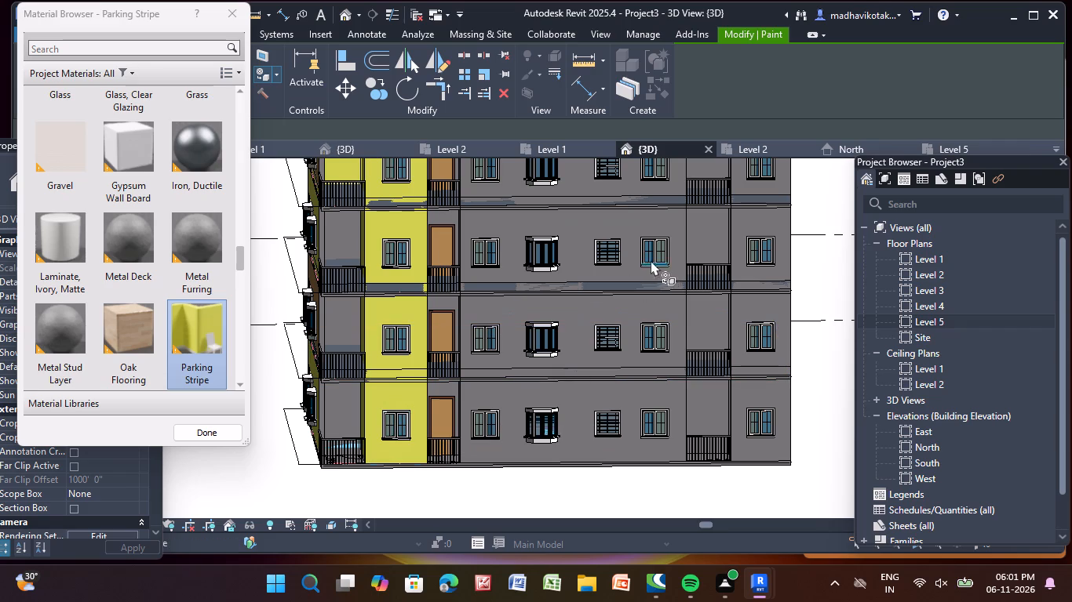
Paint the window wall at the facade's right end with Parking Stripe on all four floors.
{"action": "left_click", "coordinate": [763, 222]}
{"action": "middle_click_drag", "start_coordinate": [751, 232], "coordinate": [676, 332]}
{"action": "scroll", "coordinate": [676, 332], "scroll_direction": "up", "scroll_amount": 1}
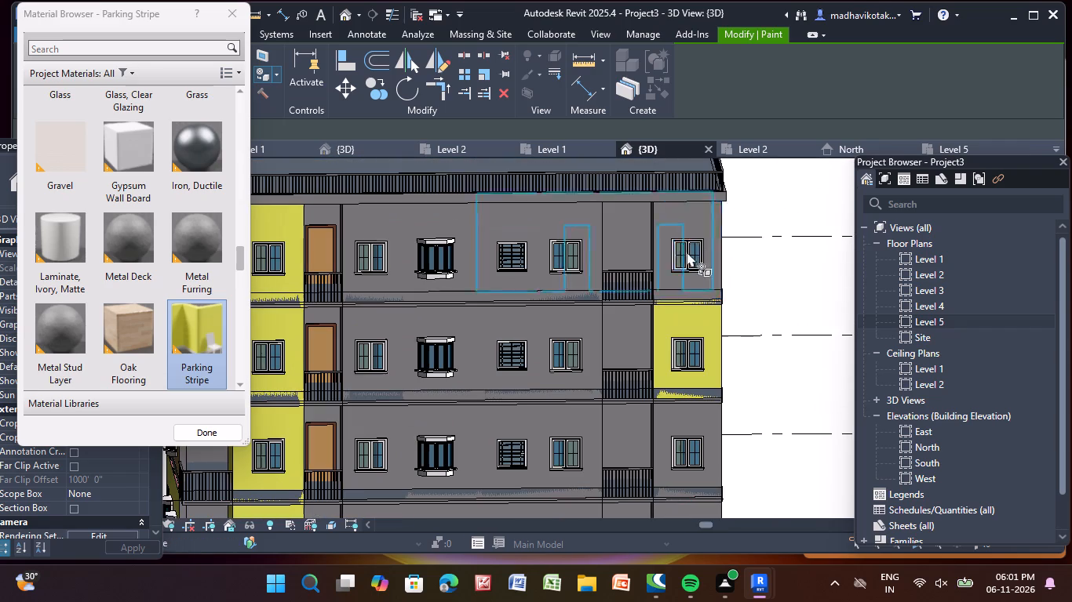
{"action": "left_click", "coordinate": [687, 209]}
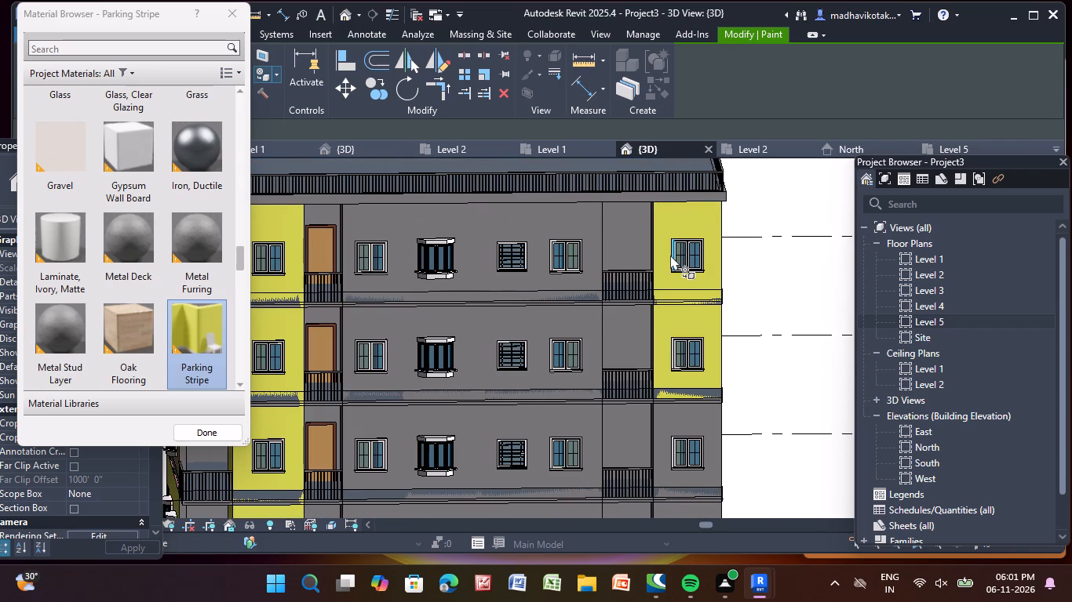
{"action": "left_click", "coordinate": [706, 423]}
{"action": "middle_click_drag", "start_coordinate": [703, 419], "coordinate": [684, 346]}
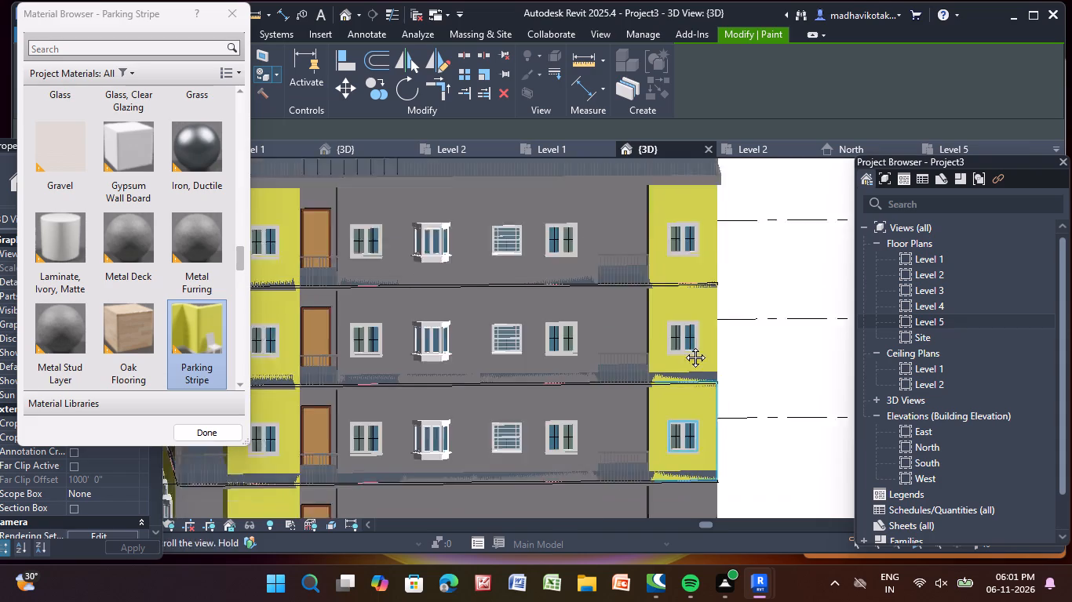
{"action": "middle_click_drag", "start_coordinate": [684, 346], "coordinate": [669, 302]}
{"action": "left_click", "coordinate": [662, 395]}
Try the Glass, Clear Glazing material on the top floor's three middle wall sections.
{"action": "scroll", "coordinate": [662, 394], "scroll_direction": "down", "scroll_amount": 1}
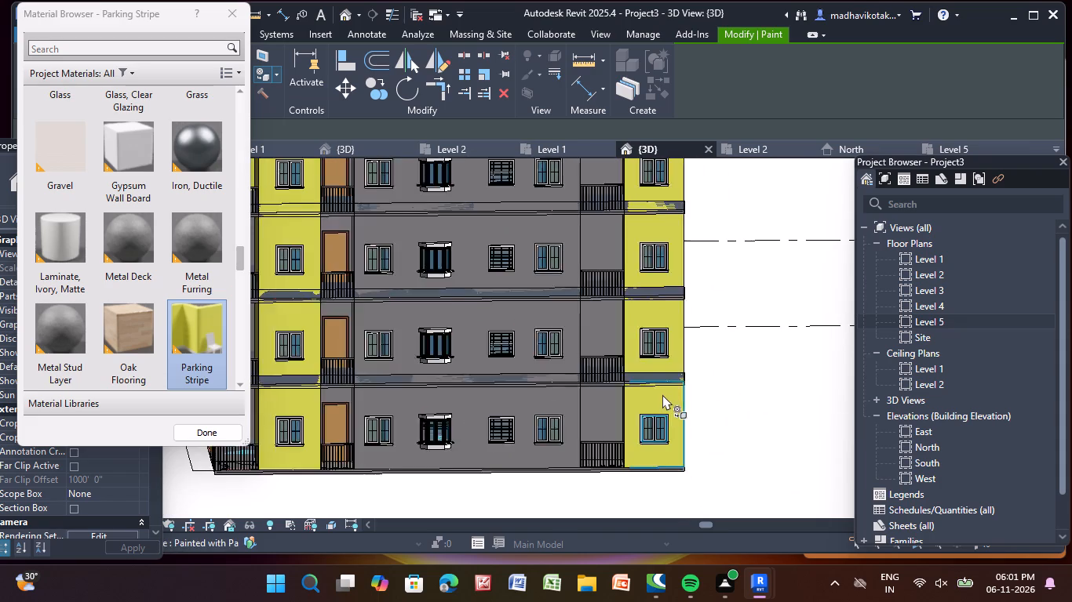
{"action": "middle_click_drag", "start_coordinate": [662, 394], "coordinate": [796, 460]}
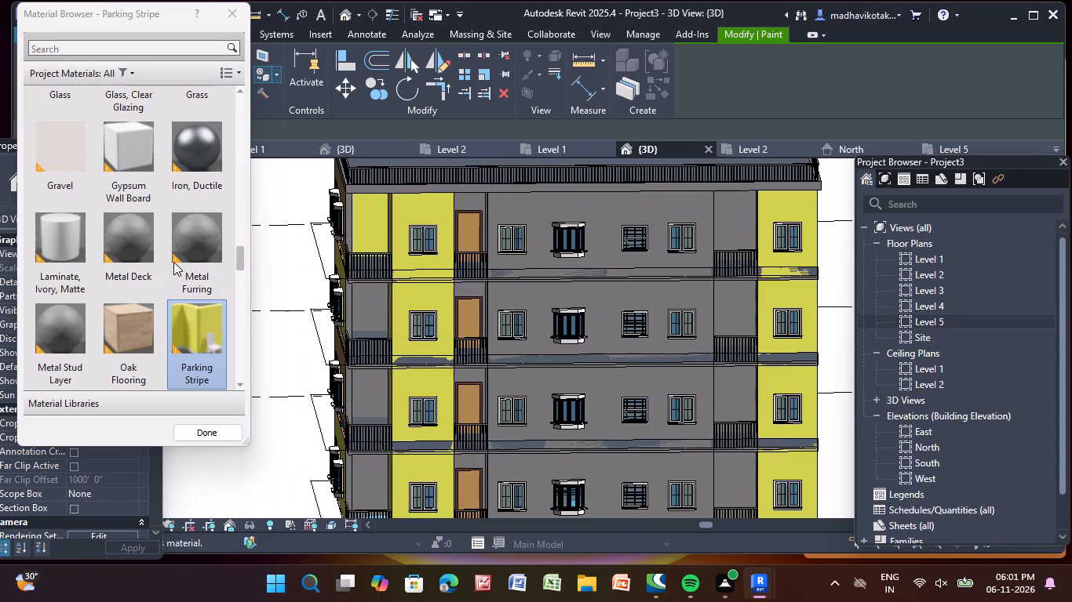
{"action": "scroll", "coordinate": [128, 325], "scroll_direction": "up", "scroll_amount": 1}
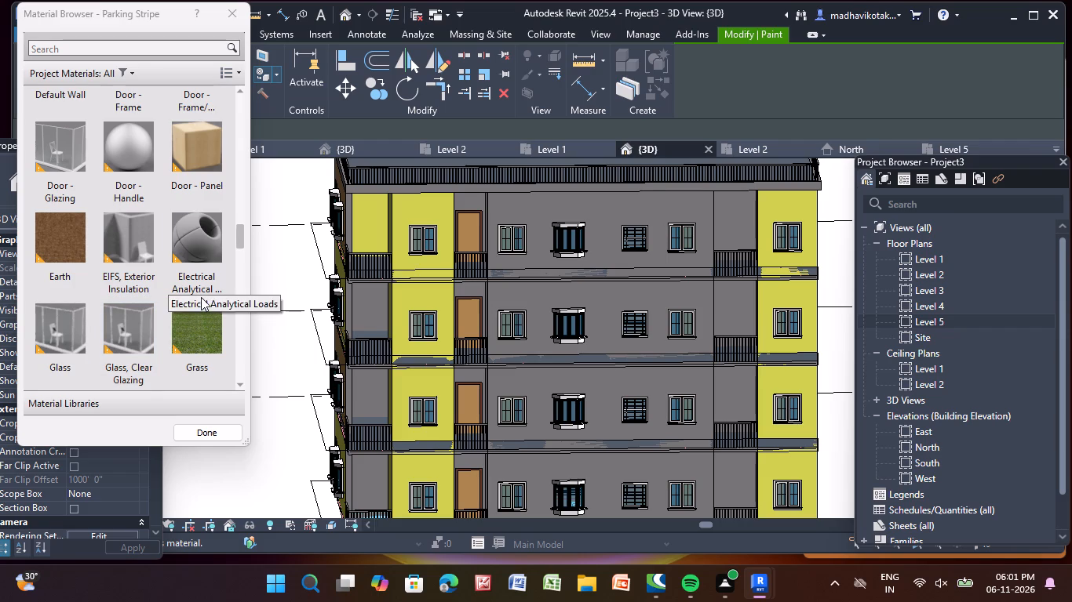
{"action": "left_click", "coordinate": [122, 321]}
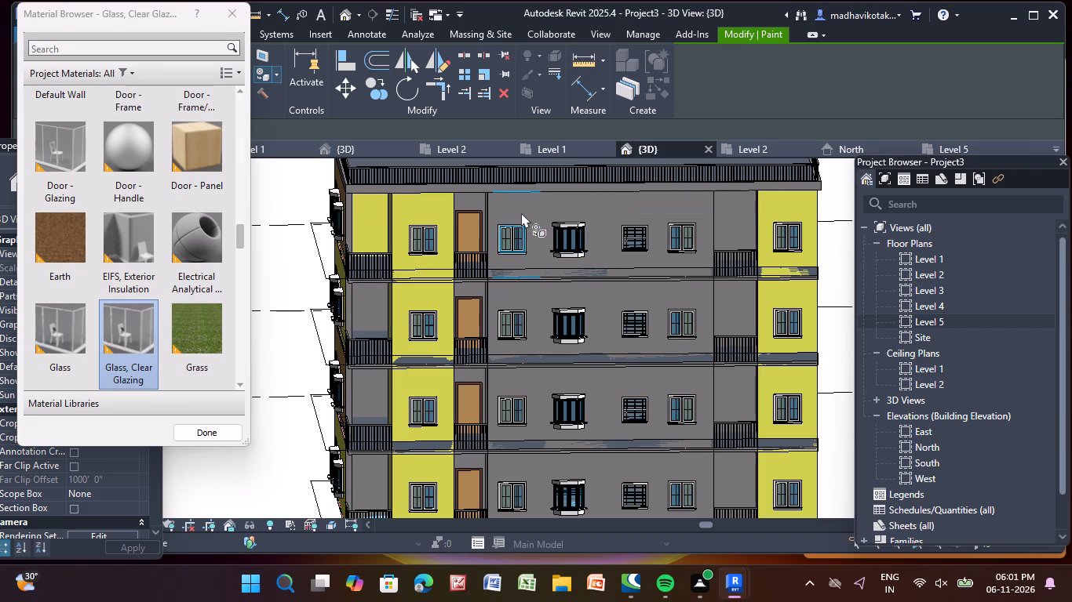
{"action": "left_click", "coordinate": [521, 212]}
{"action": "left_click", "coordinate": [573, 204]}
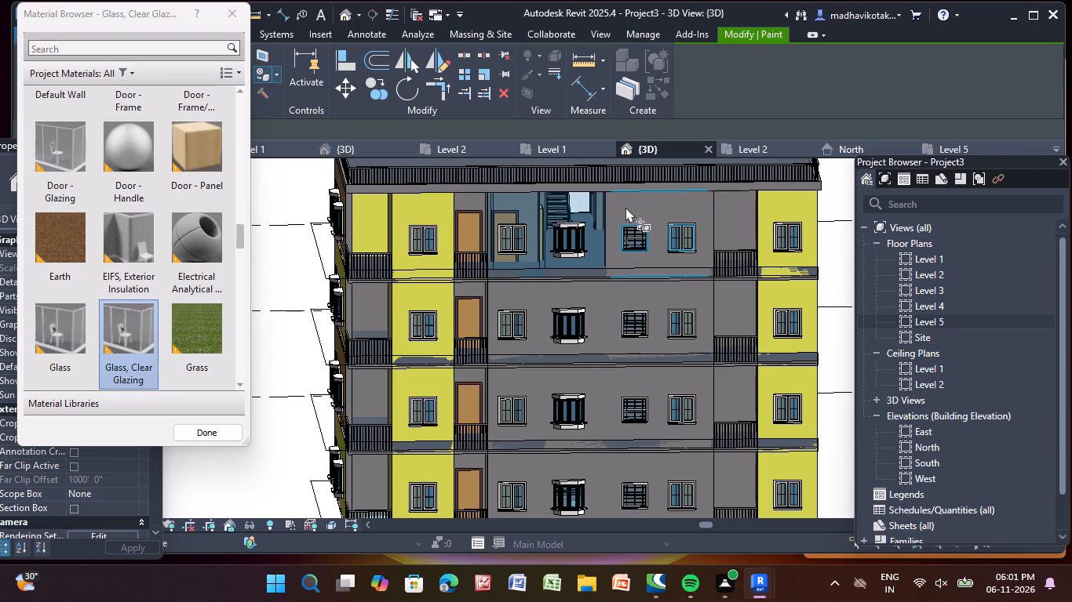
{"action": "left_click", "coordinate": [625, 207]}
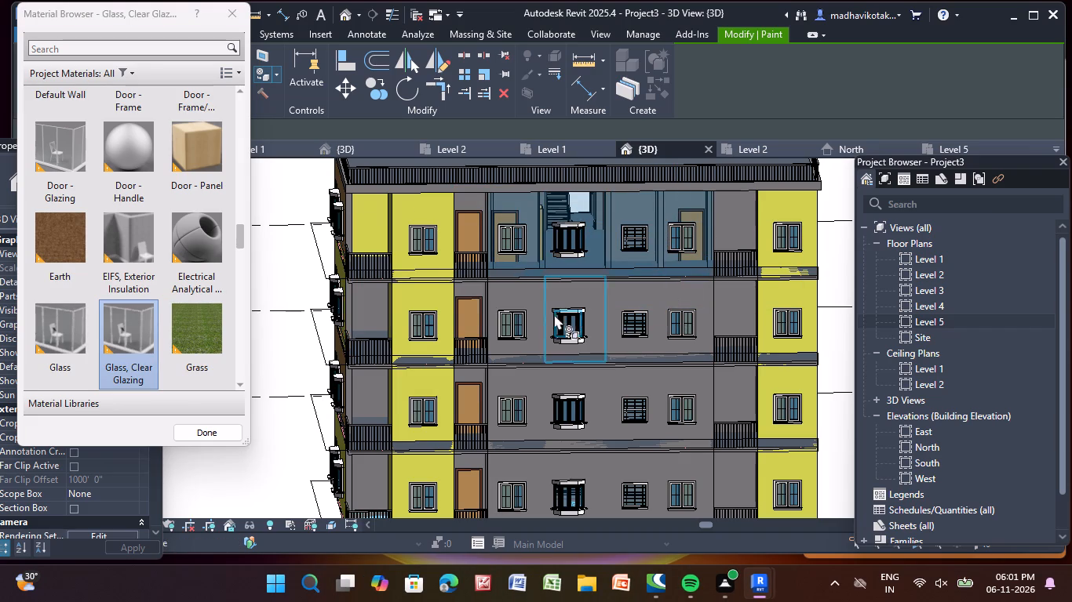
Paint the top floor's three middle wall sections with the Earth material.
{"action": "left_click", "coordinate": [55, 238]}
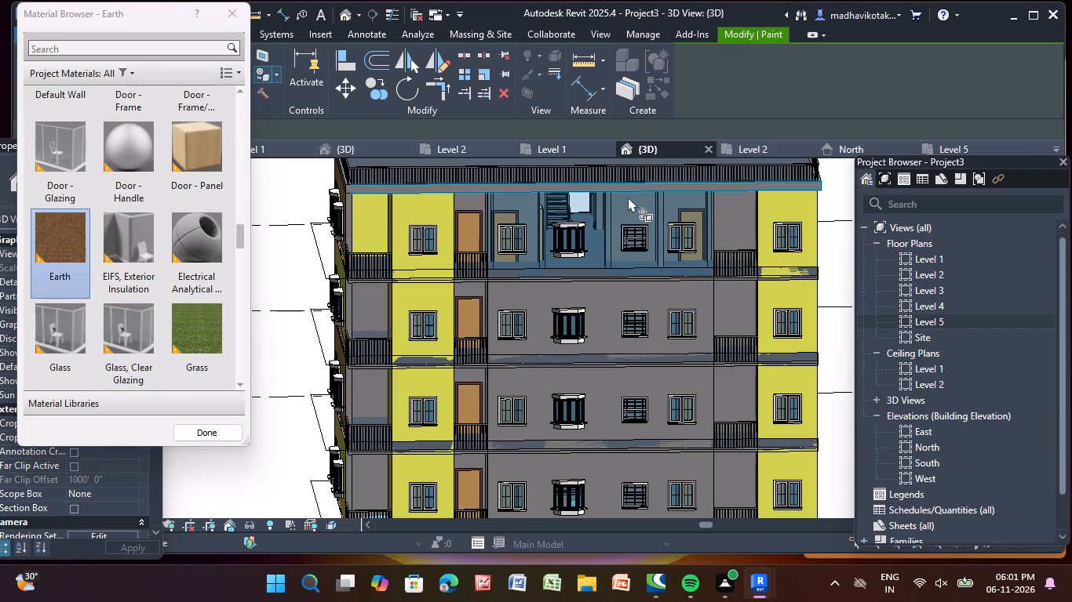
{"action": "left_click", "coordinate": [520, 201]}
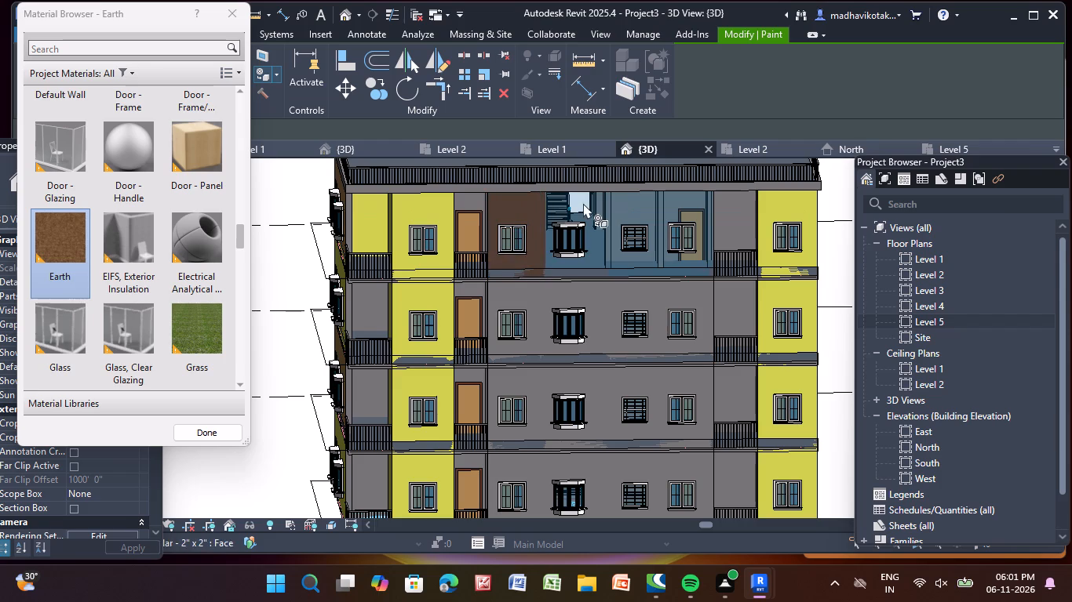
{"action": "left_click", "coordinate": [583, 203]}
{"action": "left_click", "coordinate": [632, 205]}
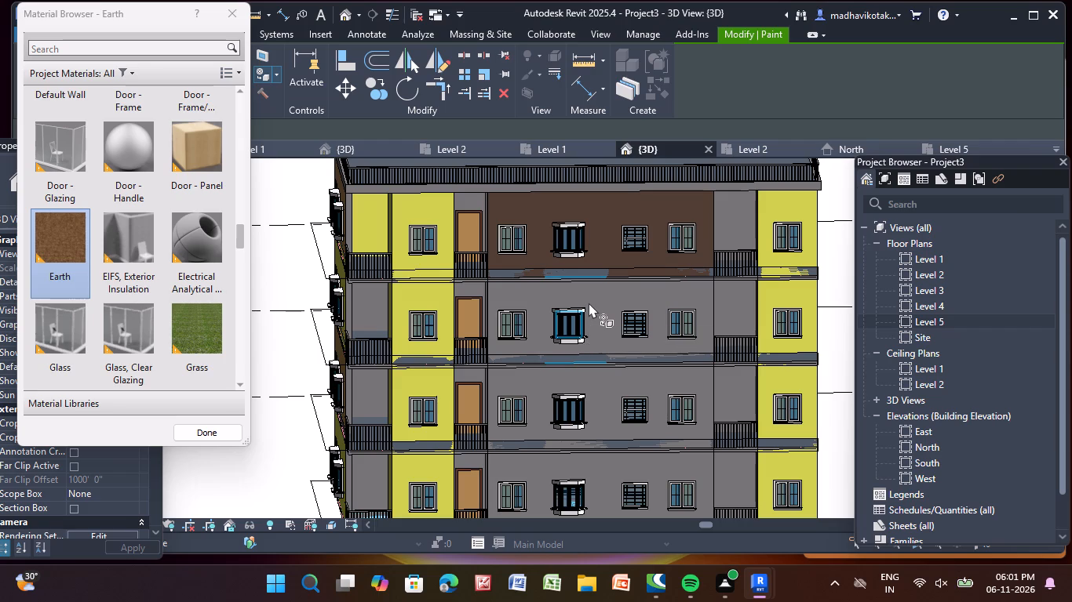
Paint the floor band and thin edge strips beneath the top floor's middle walls with Earth.
{"action": "scroll", "coordinate": [589, 303], "scroll_direction": "down", "scroll_amount": 4}
{"action": "middle_click_drag", "start_coordinate": [562, 295], "coordinate": [472, 273]}
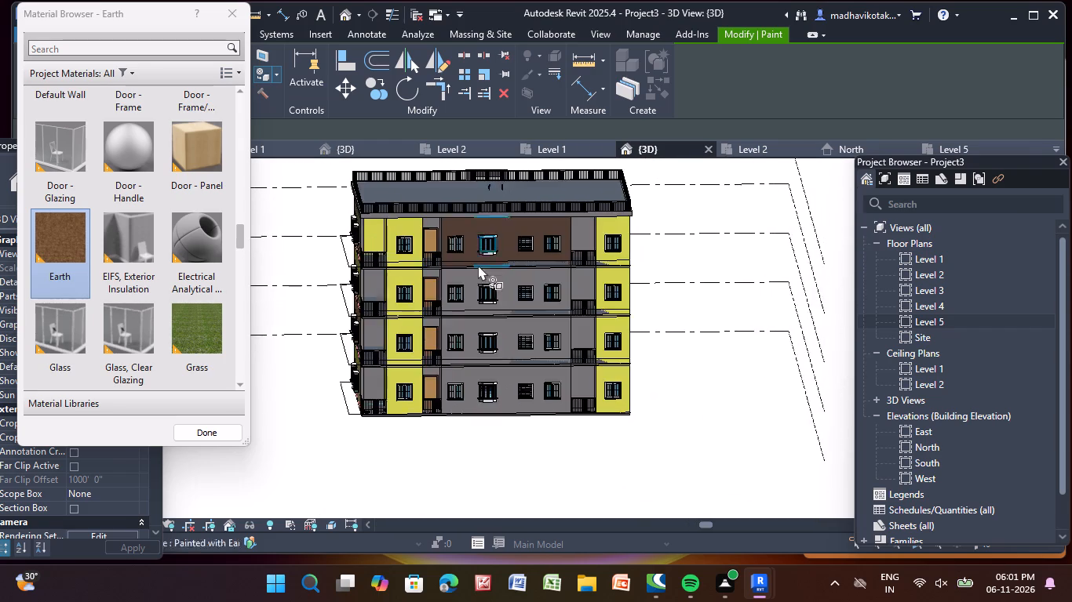
{"action": "scroll", "coordinate": [504, 266], "scroll_direction": "up", "scroll_amount": 18}
{"action": "left_click", "coordinate": [525, 259]}
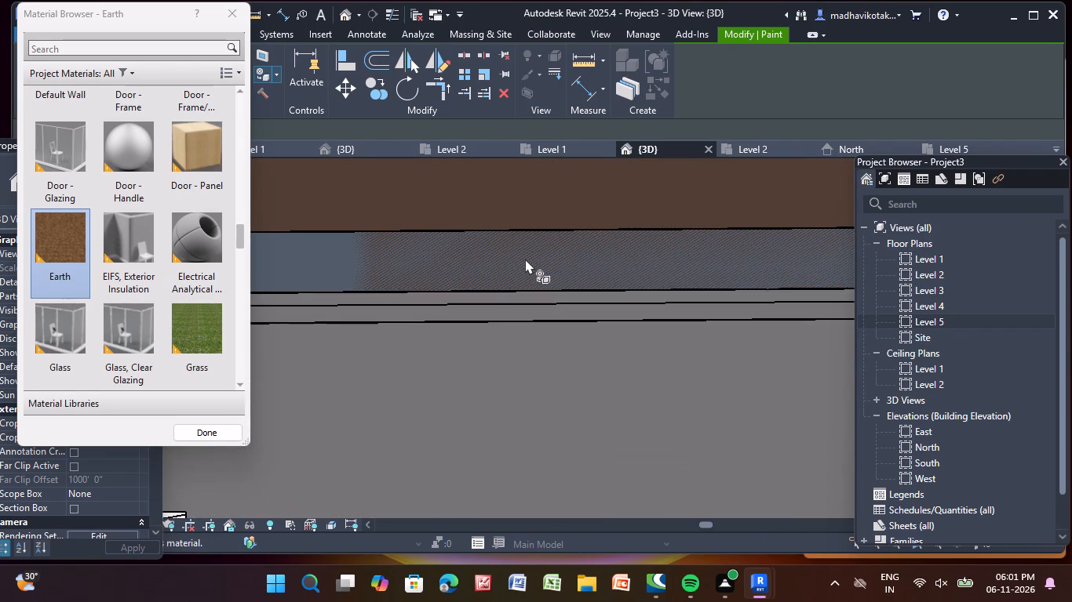
{"action": "double_click", "coordinate": [304, 268]}
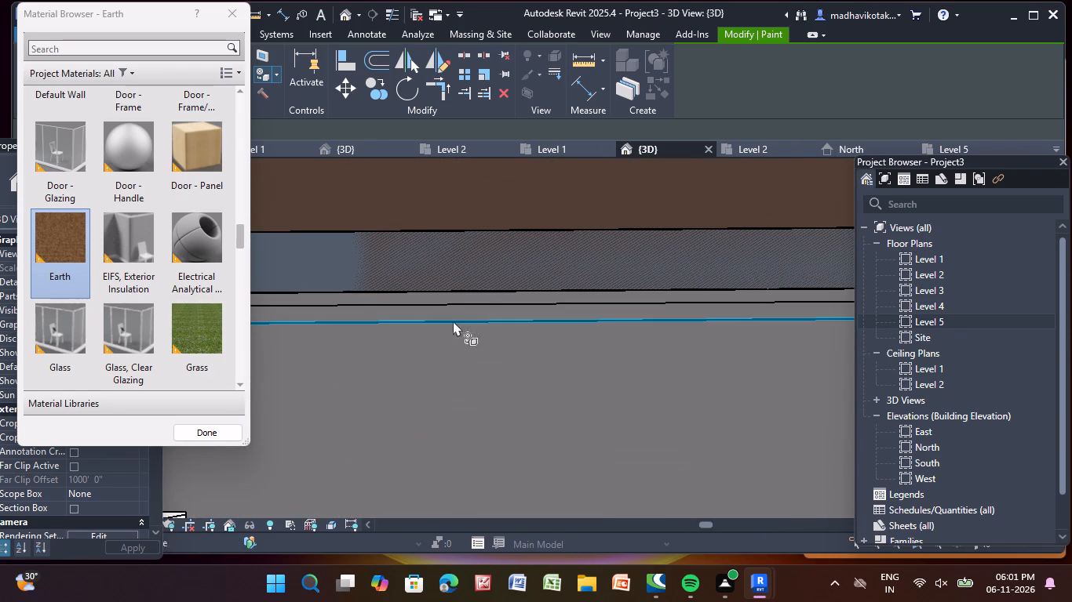
{"action": "scroll", "coordinate": [472, 316], "scroll_direction": "up", "scroll_amount": 4}
{"action": "left_click", "coordinate": [476, 310]}
{"action": "left_click", "coordinate": [494, 285]}
{"action": "scroll", "coordinate": [496, 281], "scroll_direction": "up", "scroll_amount": 2}
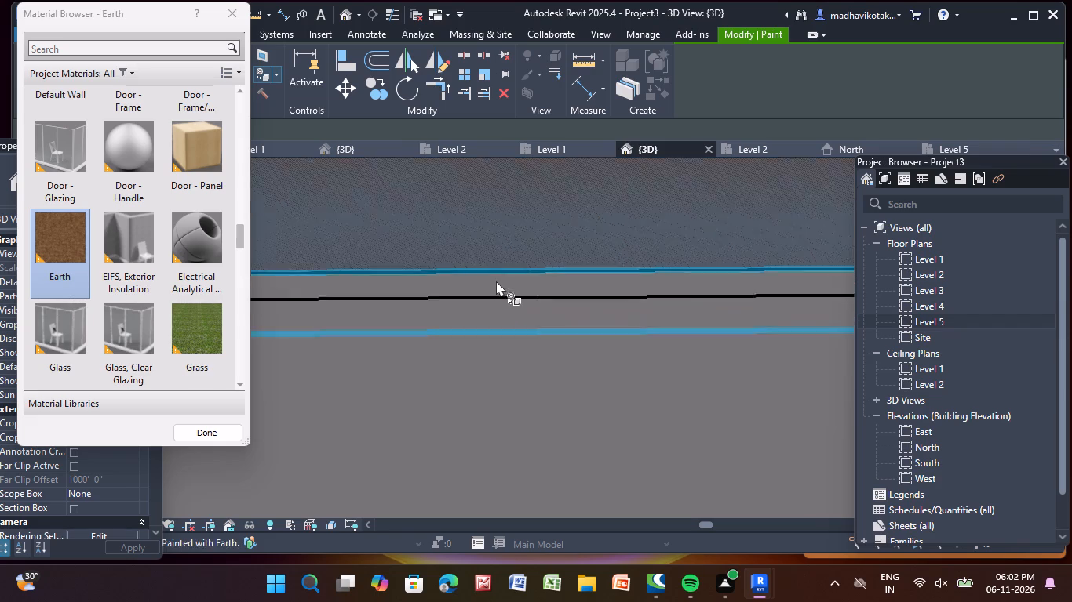
{"action": "scroll", "coordinate": [496, 281], "scroll_direction": "up", "scroll_amount": 3}
{"action": "left_click", "coordinate": [496, 281]}
{"action": "double_click", "coordinate": [480, 337]}
Paint the middle wall sections of the second floor from the top with Earth.
{"action": "scroll", "coordinate": [477, 325], "scroll_direction": "down", "scroll_amount": 2}
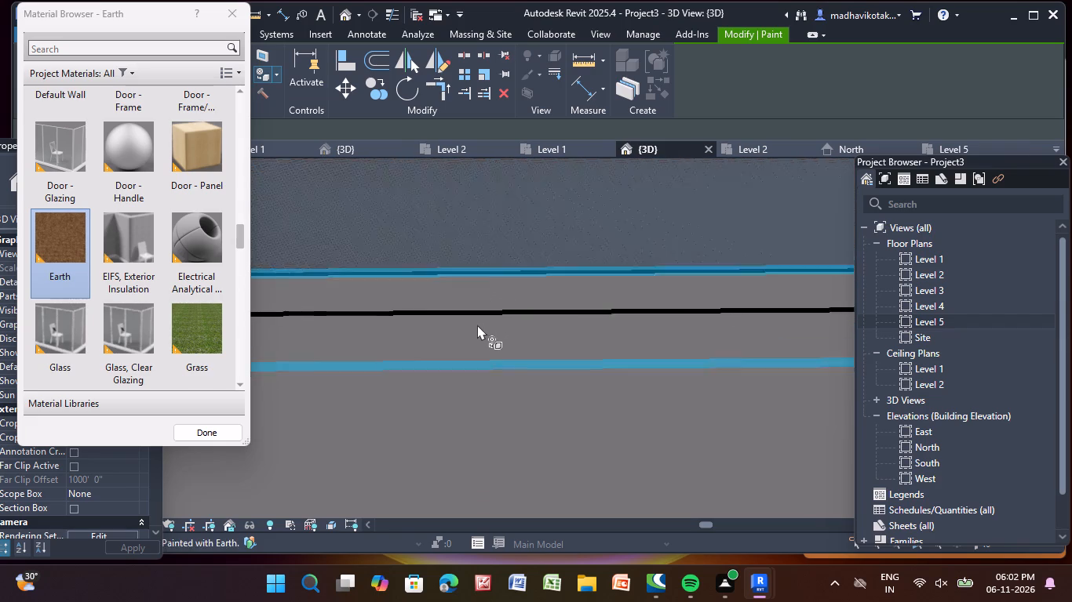
{"action": "scroll", "coordinate": [477, 325], "scroll_direction": "down", "scroll_amount": 4}
{"action": "left_click", "coordinate": [471, 375]}
{"action": "scroll", "coordinate": [466, 359], "scroll_direction": "down", "scroll_amount": 5}
{"action": "middle_click_drag", "start_coordinate": [466, 359], "coordinate": [525, 318]}
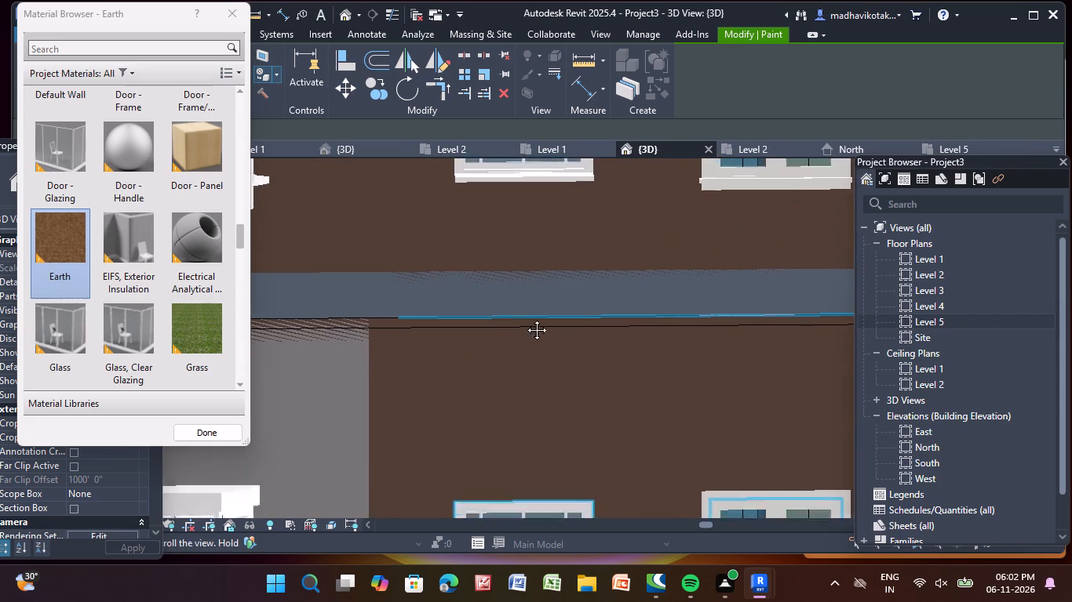
{"action": "middle_click_drag", "start_coordinate": [525, 318], "coordinate": [607, 268]}
{"action": "left_click", "coordinate": [463, 299]}
{"action": "scroll", "coordinate": [462, 296], "scroll_direction": "down", "scroll_amount": 9}
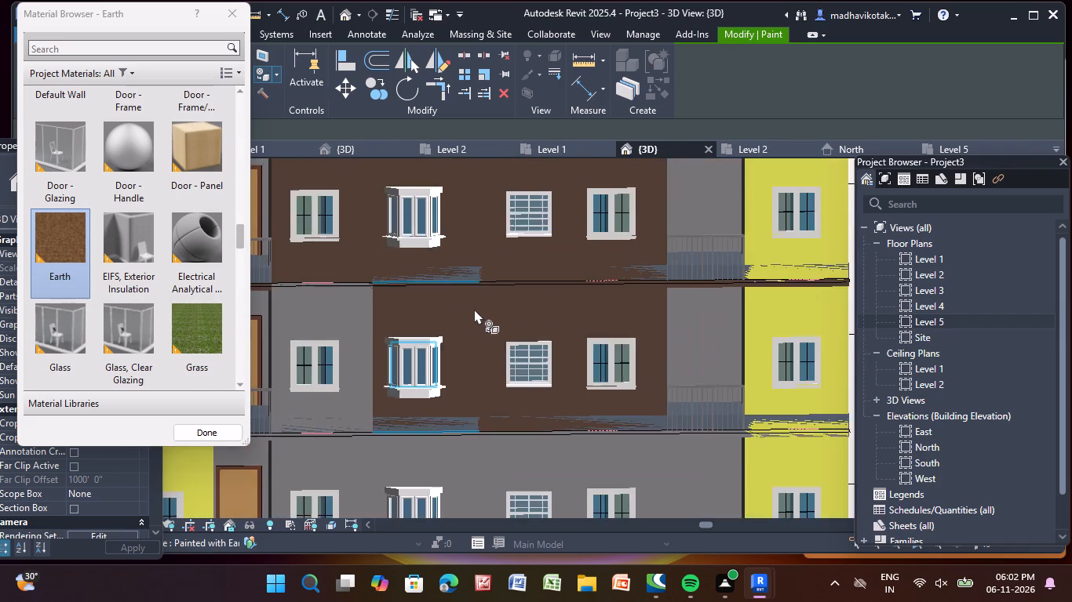
{"action": "middle_click_drag", "start_coordinate": [474, 309], "coordinate": [575, 312]}
{"action": "left_click", "coordinate": [438, 302]}
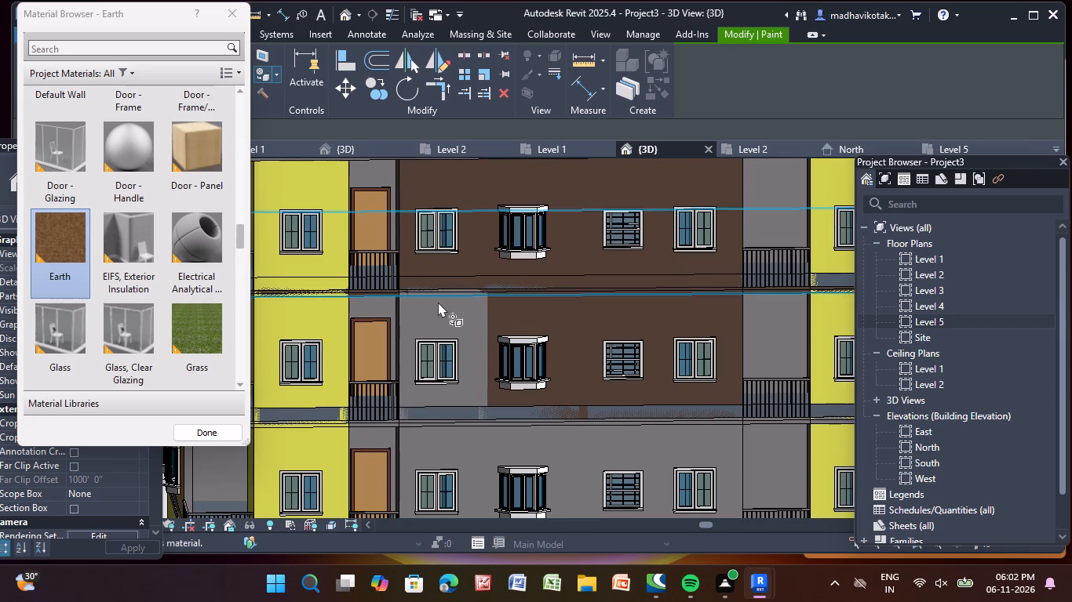
{"action": "left_click", "coordinate": [438, 319]}
Paint the three middle wall sections of the floor directly above the ground floor with Earth.
{"action": "scroll", "coordinate": [438, 315], "scroll_direction": "down", "scroll_amount": 3}
{"action": "middle_click_drag", "start_coordinate": [434, 303], "coordinate": [402, 227]}
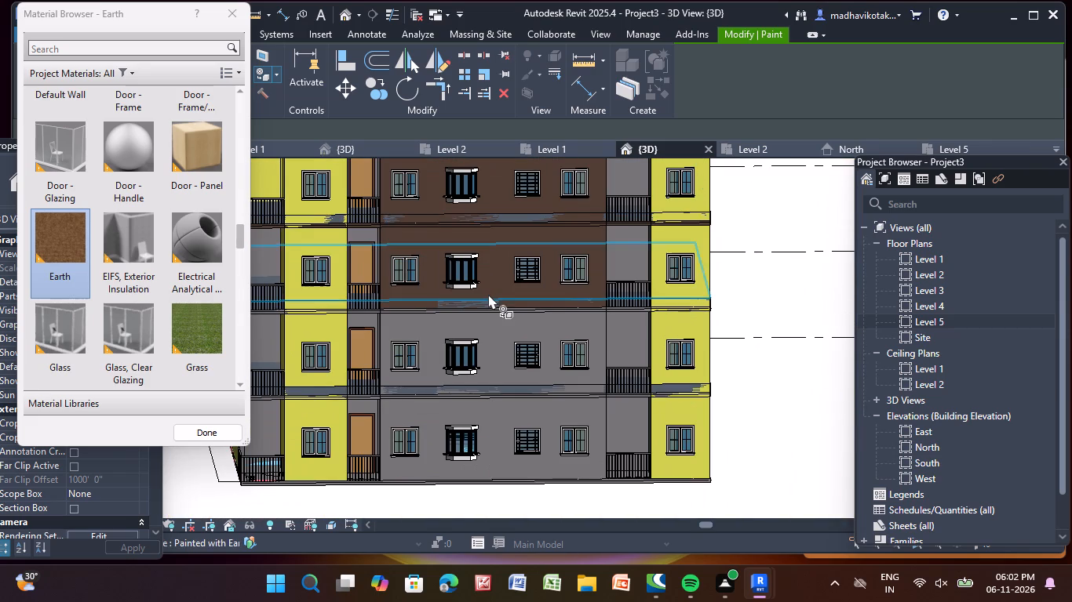
{"action": "left_click", "coordinate": [505, 358]}
{"action": "left_click", "coordinate": [548, 332]}
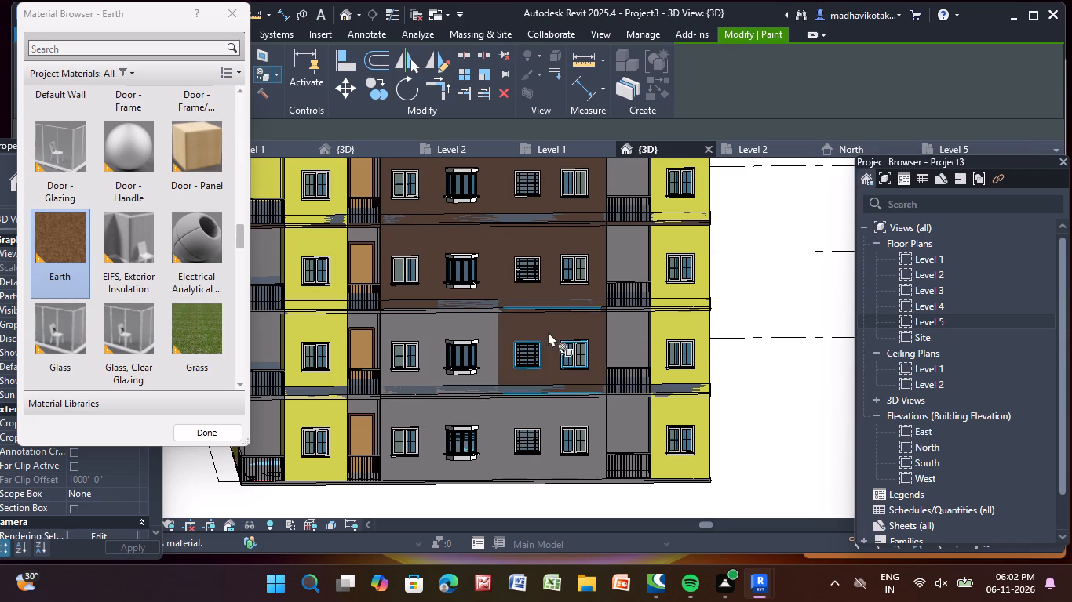
{"action": "left_click", "coordinate": [479, 322]}
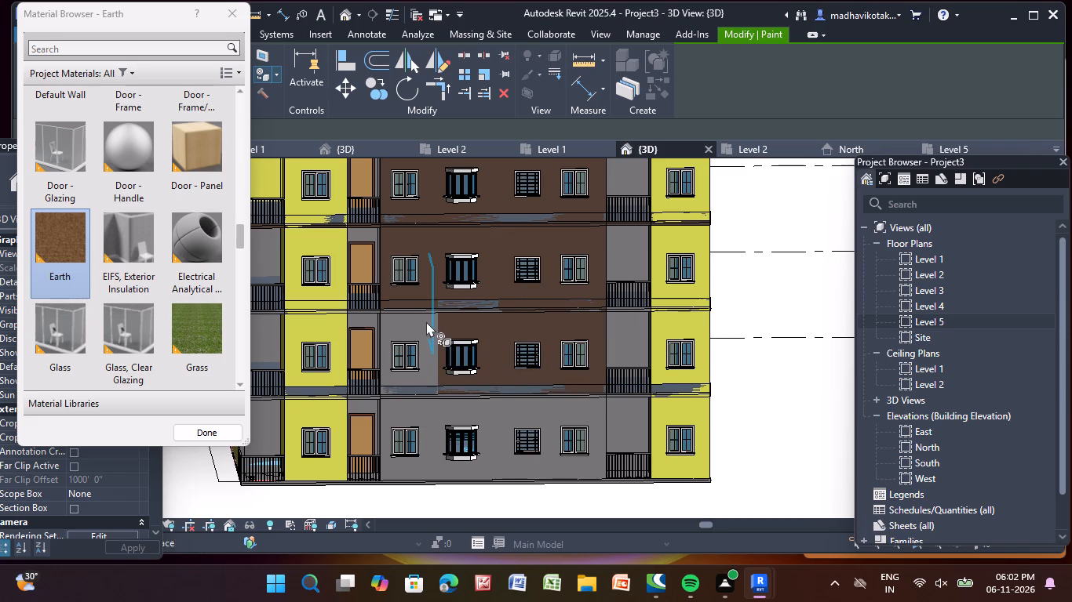
{"action": "left_click", "coordinate": [426, 321]}
{"action": "left_click", "coordinate": [407, 324]}
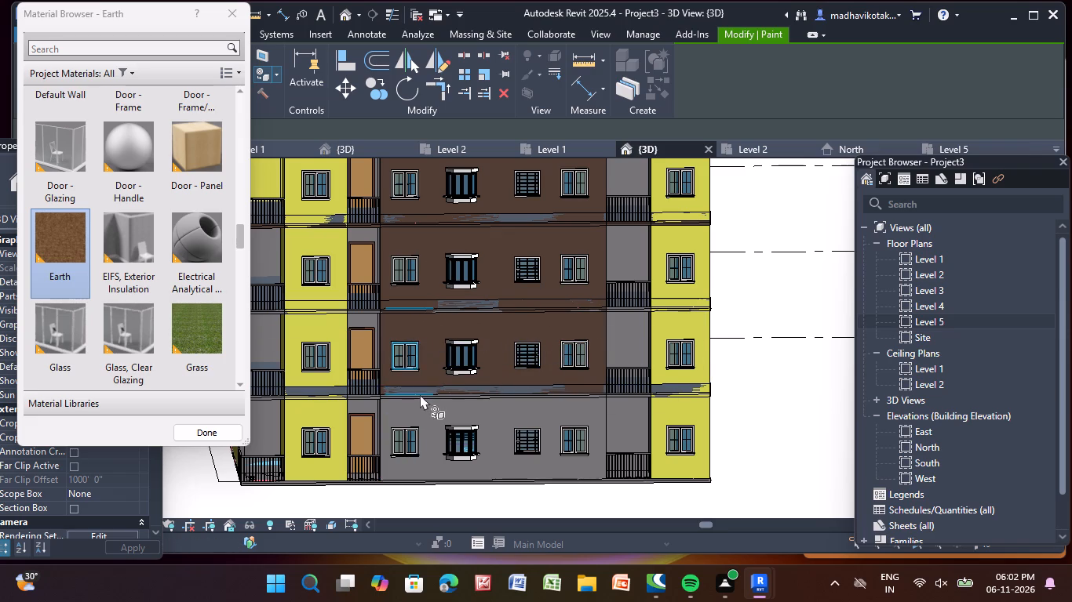
Paint the ground floor's three middle wall sections with Earth.
{"action": "middle_click_drag", "start_coordinate": [398, 415], "coordinate": [399, 322]}
{"action": "scroll", "coordinate": [399, 322], "scroll_direction": "up", "scroll_amount": 3}
{"action": "left_click", "coordinate": [410, 324]}
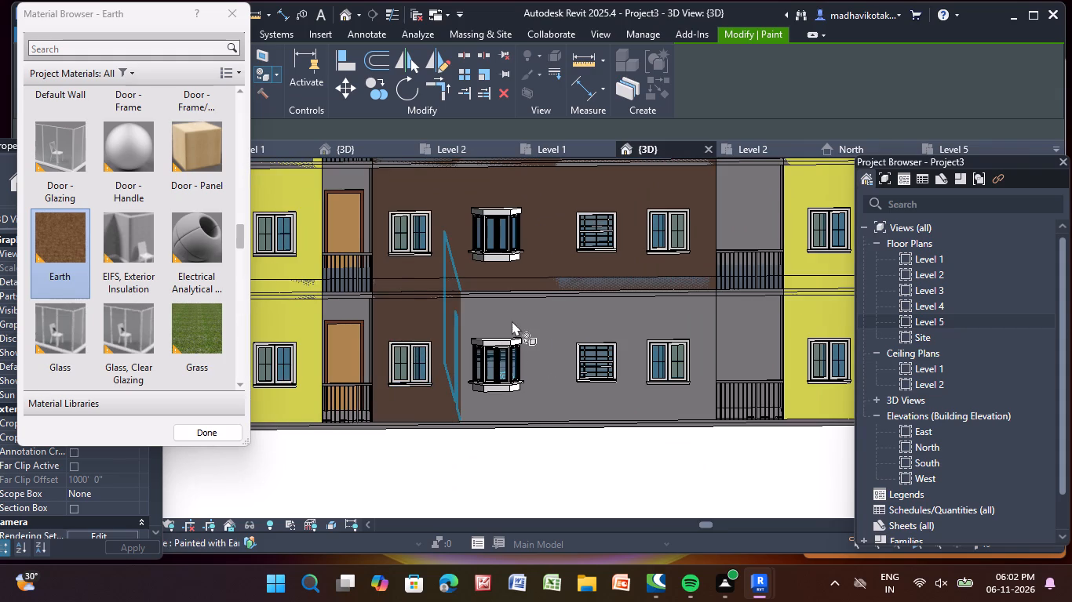
{"action": "left_click", "coordinate": [512, 321]}
{"action": "left_click", "coordinate": [565, 325]}
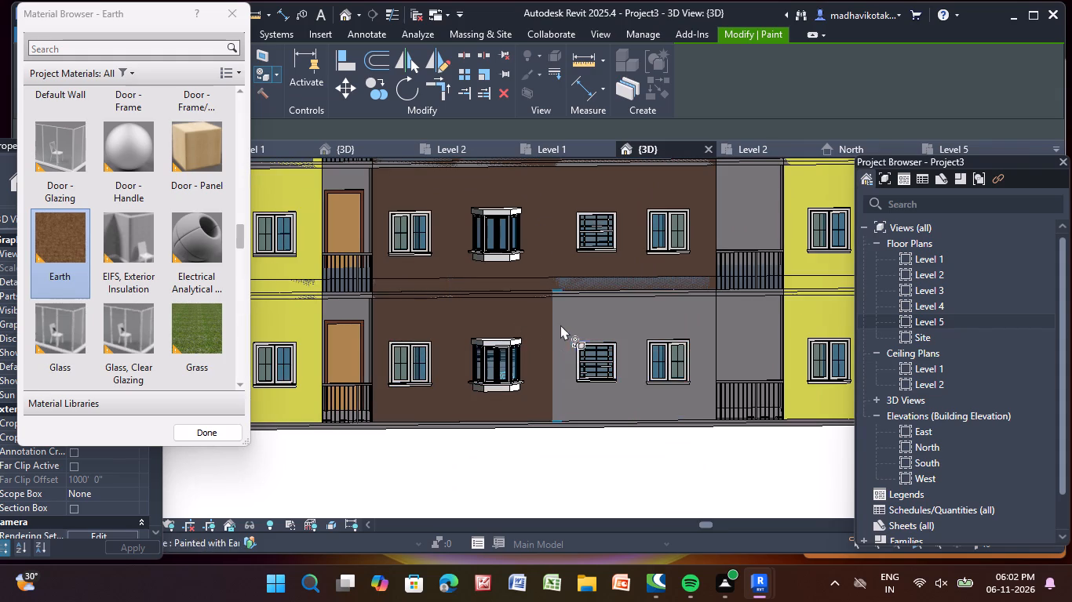
{"action": "left_click", "coordinate": [670, 317]}
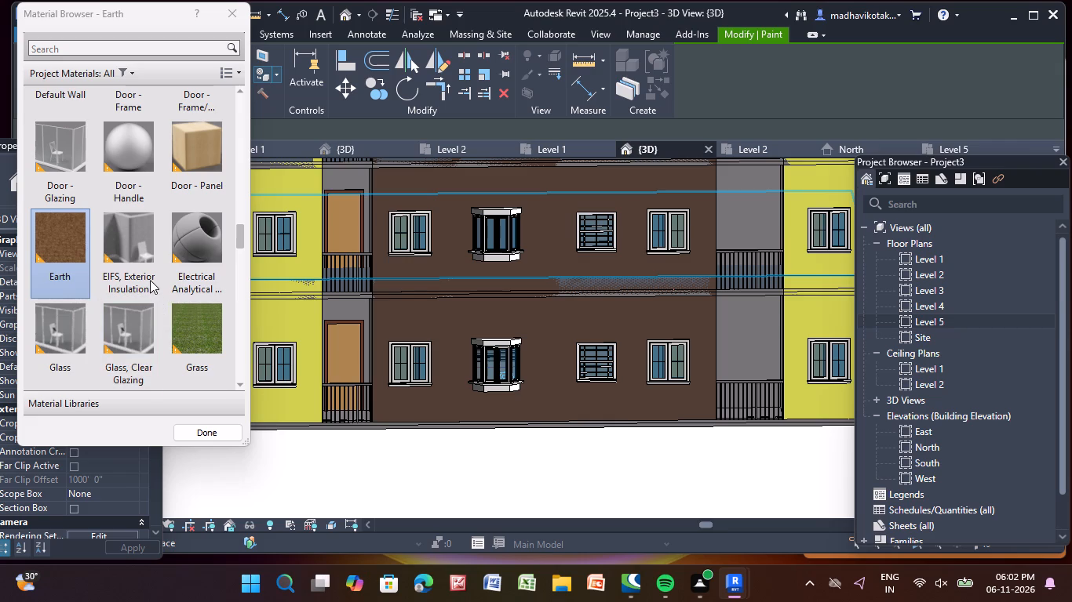
Paint the top floor's recessed balcony wall around the wooden door, beside the Earth middle section, with Brick, Soldier Course.
{"action": "scroll", "coordinate": [150, 278], "scroll_direction": "up", "scroll_amount": 1}
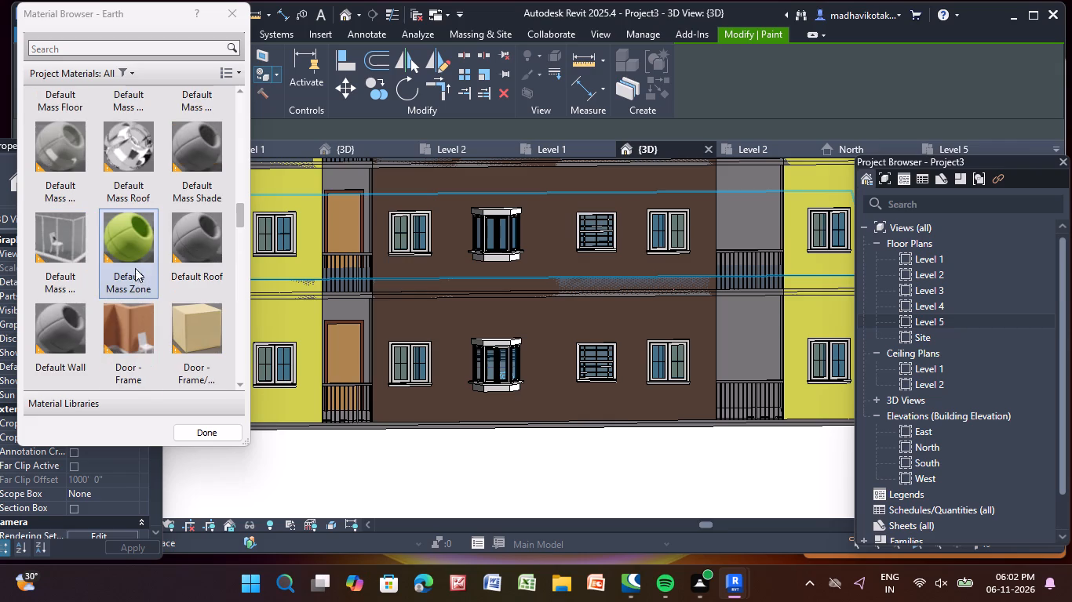
{"action": "scroll", "coordinate": [140, 259], "scroll_direction": "up", "scroll_amount": 2}
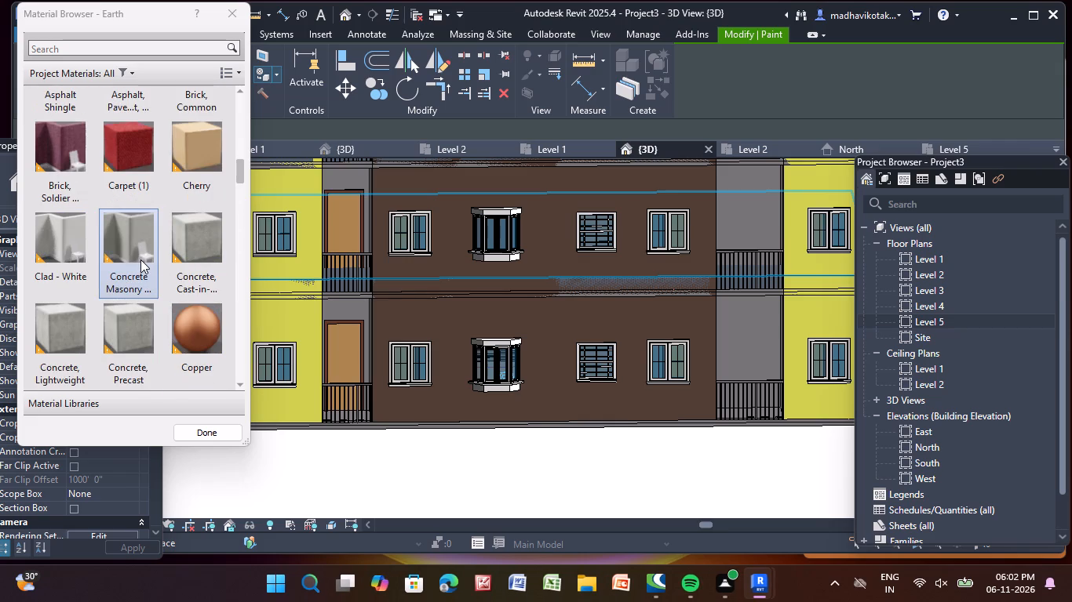
{"action": "scroll", "coordinate": [140, 259], "scroll_direction": "up", "scroll_amount": 1}
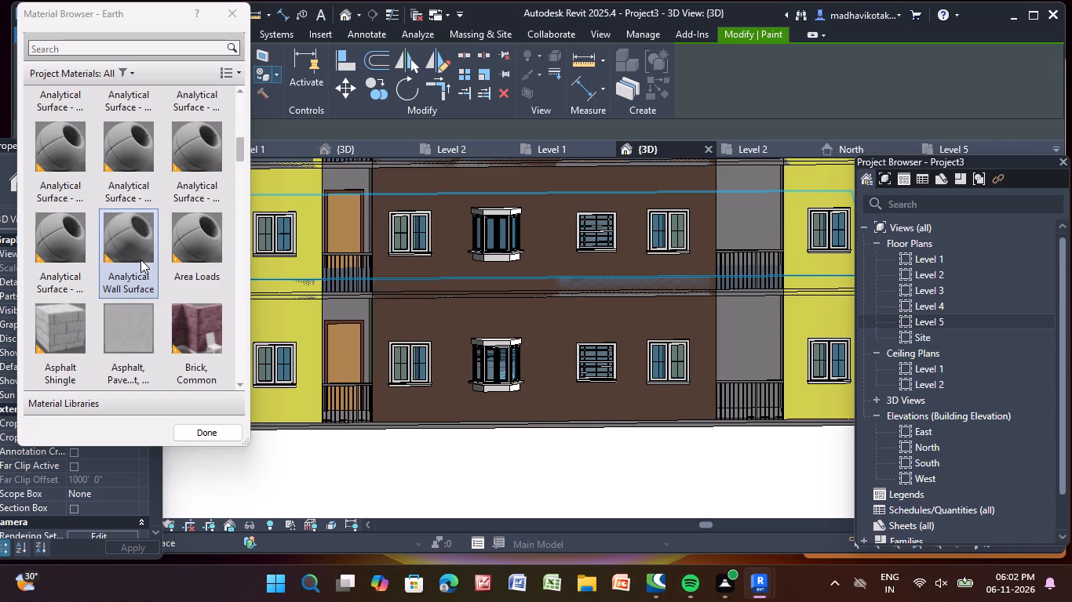
{"action": "scroll", "coordinate": [140, 259], "scroll_direction": "down", "scroll_amount": 1}
{"action": "left_click", "coordinate": [53, 158]}
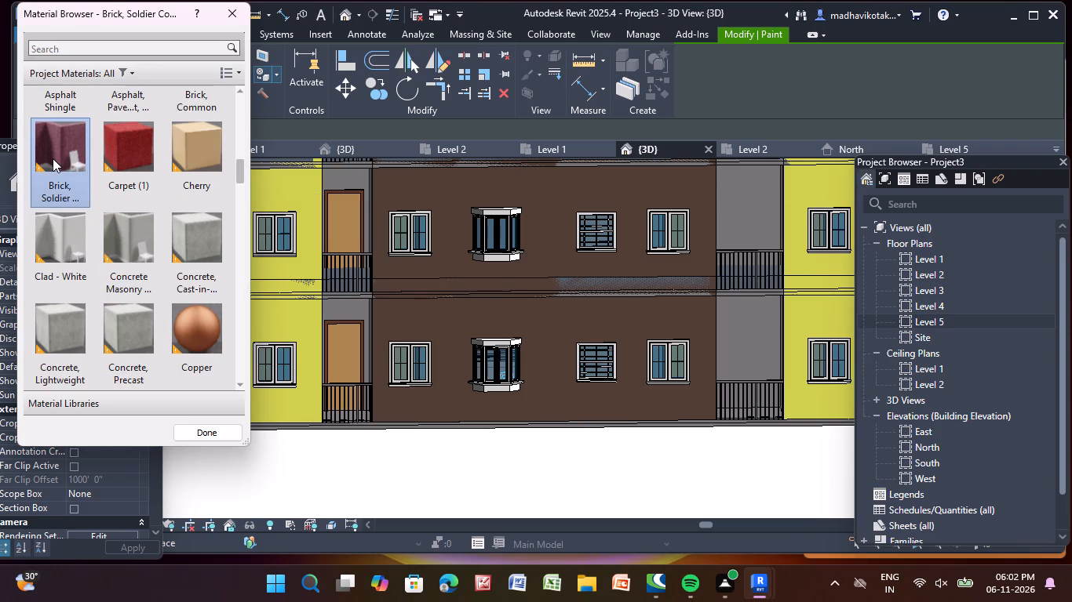
{"action": "left_click", "coordinate": [53, 158]}
{"action": "middle_click_drag", "start_coordinate": [394, 375], "coordinate": [461, 534]}
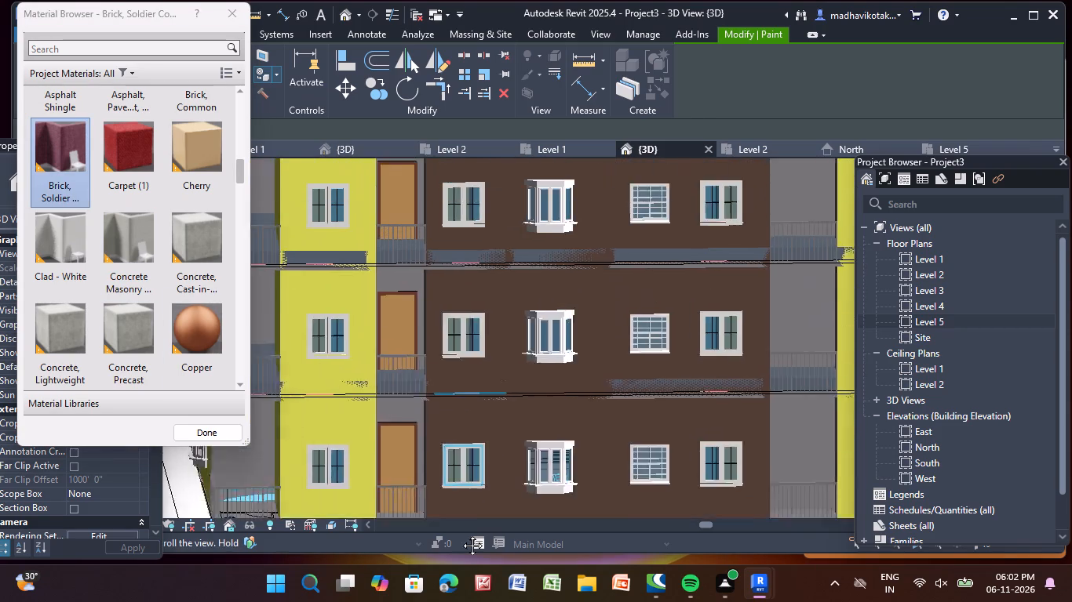
{"action": "middle_click_drag", "start_coordinate": [461, 534], "coordinate": [450, 601]}
{"action": "middle_click_drag", "start_coordinate": [377, 205], "coordinate": [368, 456]}
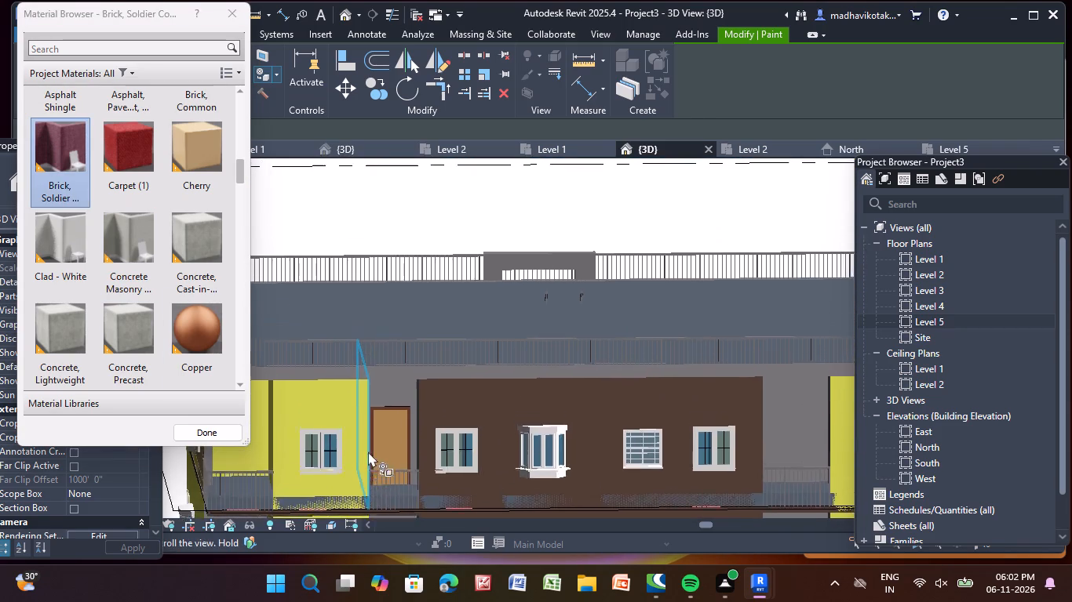
{"action": "scroll", "coordinate": [401, 381], "scroll_direction": "up", "scroll_amount": 4}
{"action": "left_click", "coordinate": [373, 396]}
Paint the matching recessed balcony door walls on the three floors below with Brick, Soldier Course.
{"action": "scroll", "coordinate": [373, 396], "scroll_direction": "down", "scroll_amount": 3}
{"action": "middle_click_drag", "start_coordinate": [373, 397], "coordinate": [373, 396]}
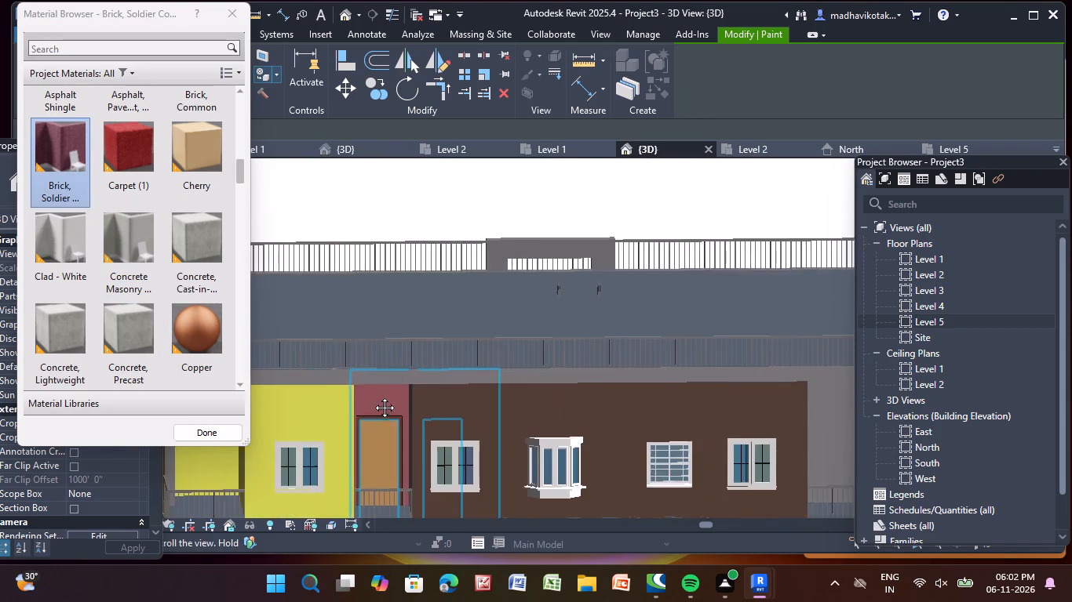
{"action": "middle_click_drag", "start_coordinate": [373, 396], "coordinate": [391, 9]}
{"action": "middle_click_drag", "start_coordinate": [391, 208], "coordinate": [361, 317]}
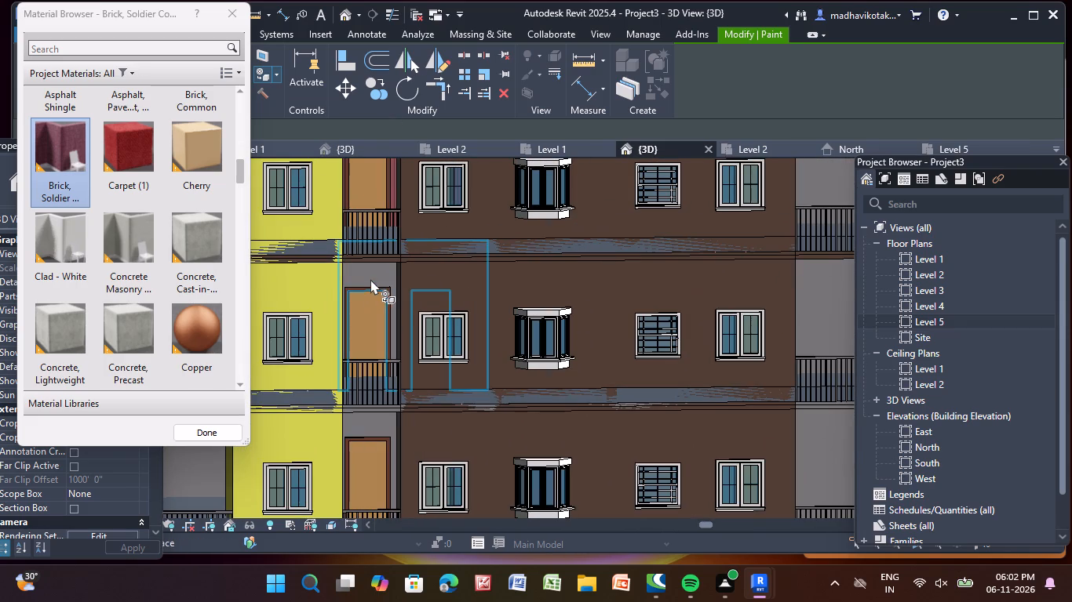
{"action": "left_click", "coordinate": [370, 277]}
{"action": "left_click", "coordinate": [365, 423]}
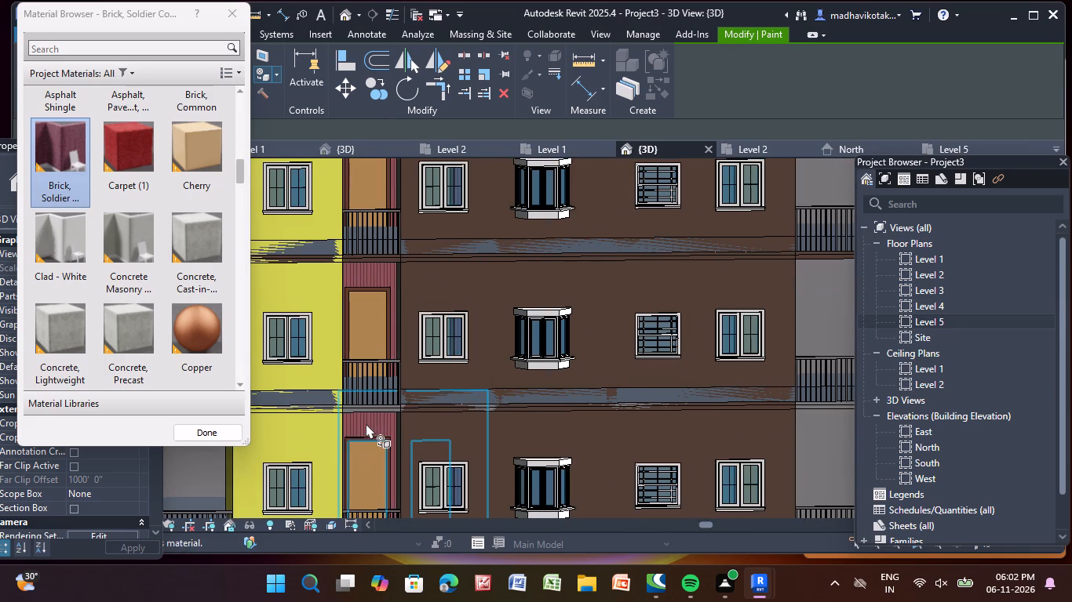
{"action": "middle_click_drag", "start_coordinate": [369, 401], "coordinate": [366, 82]}
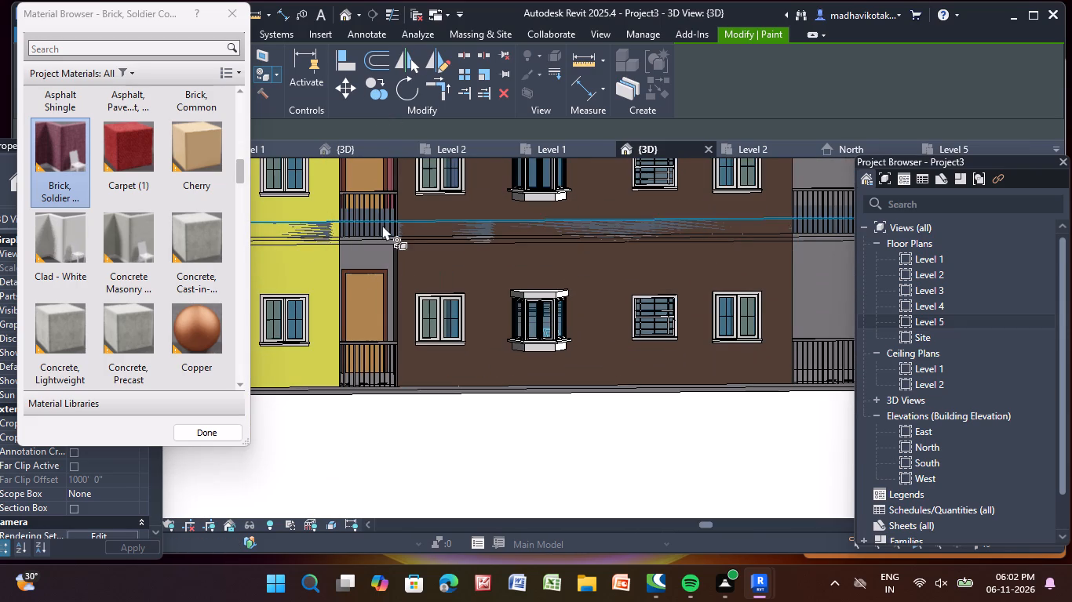
{"action": "left_click", "coordinate": [367, 248]}
{"action": "left_click", "coordinate": [363, 252]}
Paint the doorless balcony recess walls at the other end of the Earth section on all four floors with Brick, Soldier Course.
{"action": "scroll", "coordinate": [369, 274], "scroll_direction": "down", "scroll_amount": 4}
{"action": "middle_click_drag", "start_coordinate": [391, 514], "coordinate": [400, 486]}
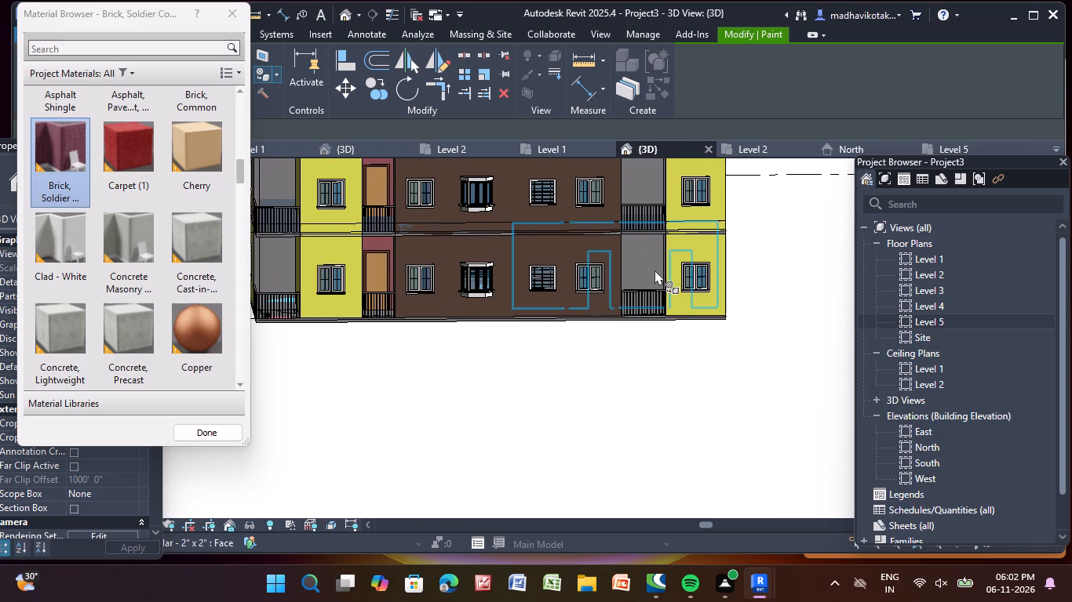
{"action": "left_click", "coordinate": [643, 252]}
{"action": "middle_click_drag", "start_coordinate": [630, 267], "coordinate": [531, 531]}
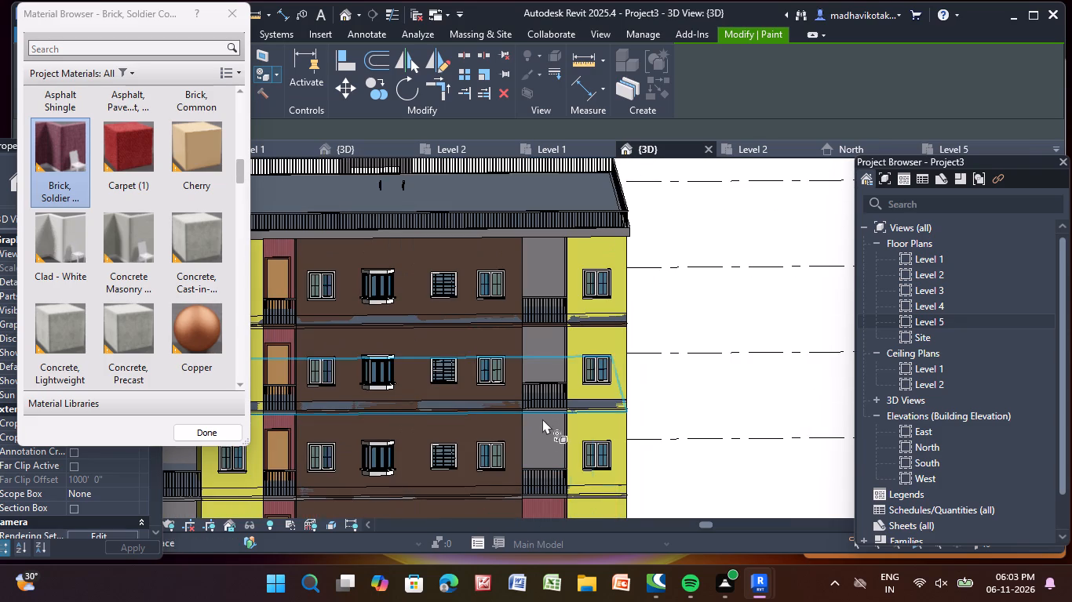
{"action": "left_click", "coordinate": [536, 430]}
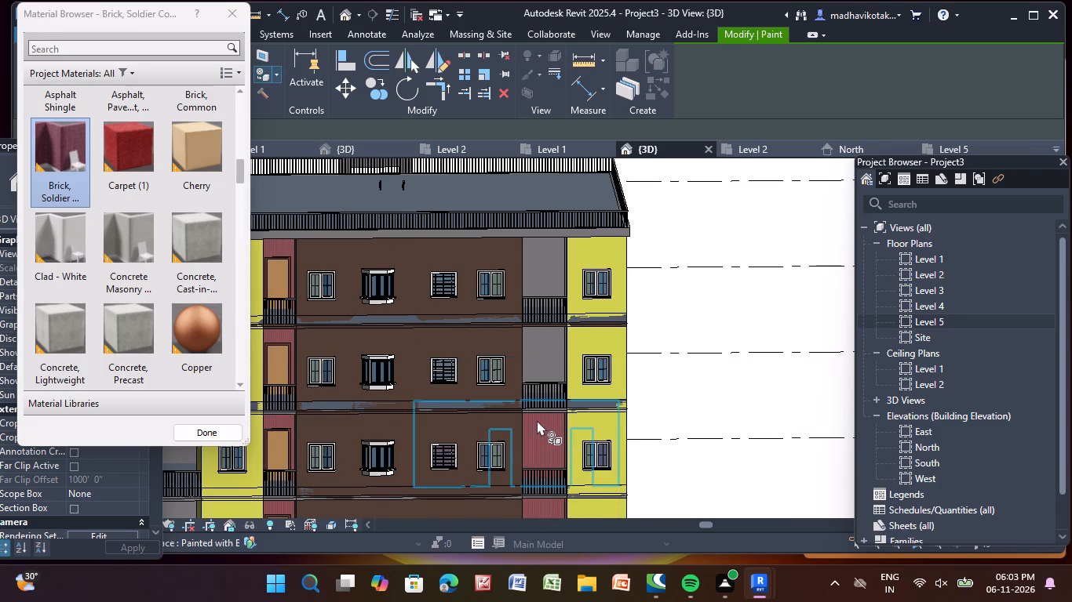
{"action": "left_click", "coordinate": [545, 340]}
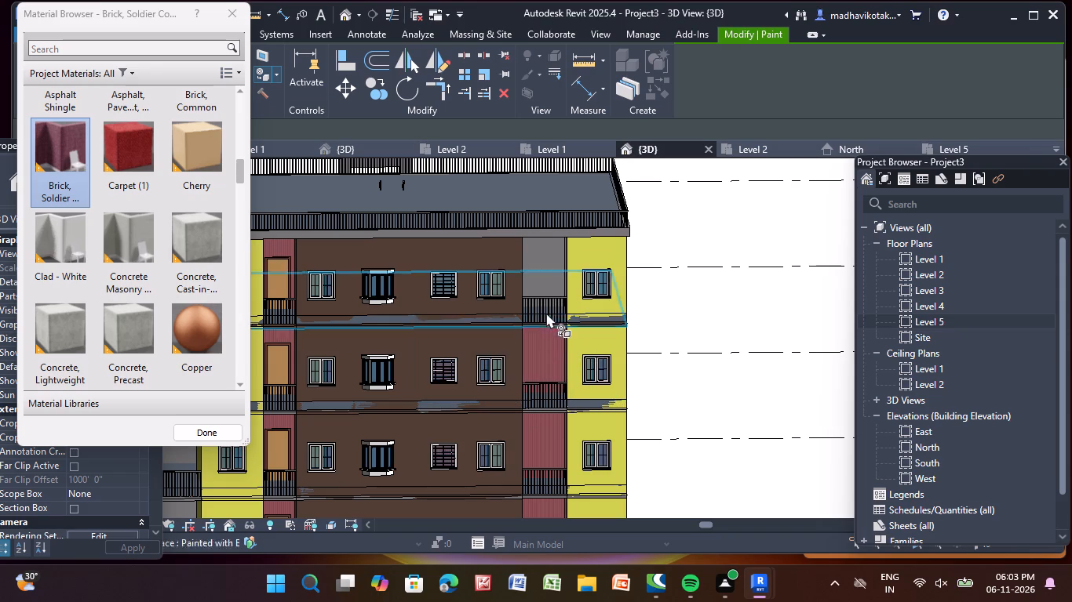
{"action": "left_click", "coordinate": [547, 270]}
Paint the roof slab's edge band above the top floor with Brick, Soldier Course.
{"action": "scroll", "coordinate": [459, 237], "scroll_direction": "up", "scroll_amount": 5}
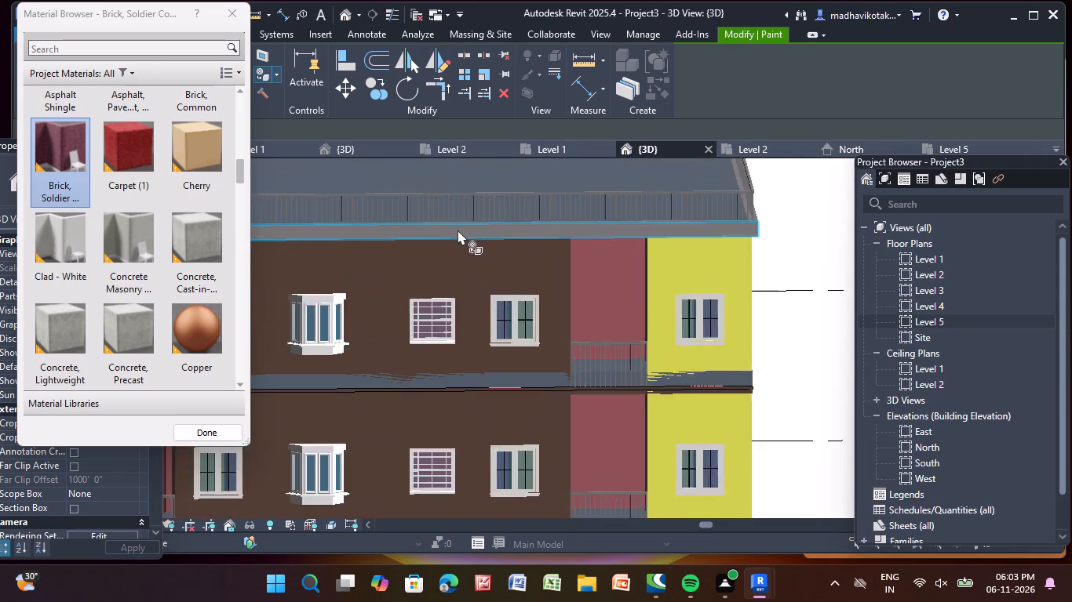
{"action": "scroll", "coordinate": [458, 230], "scroll_direction": "up", "scroll_amount": 4}
{"action": "left_click", "coordinate": [456, 230]}
Paint the corner balcony back walls beyond the yellow section on all four floors with Brick, Soldier Course.
{"action": "scroll", "coordinate": [456, 230], "scroll_direction": "down", "scroll_amount": 5}
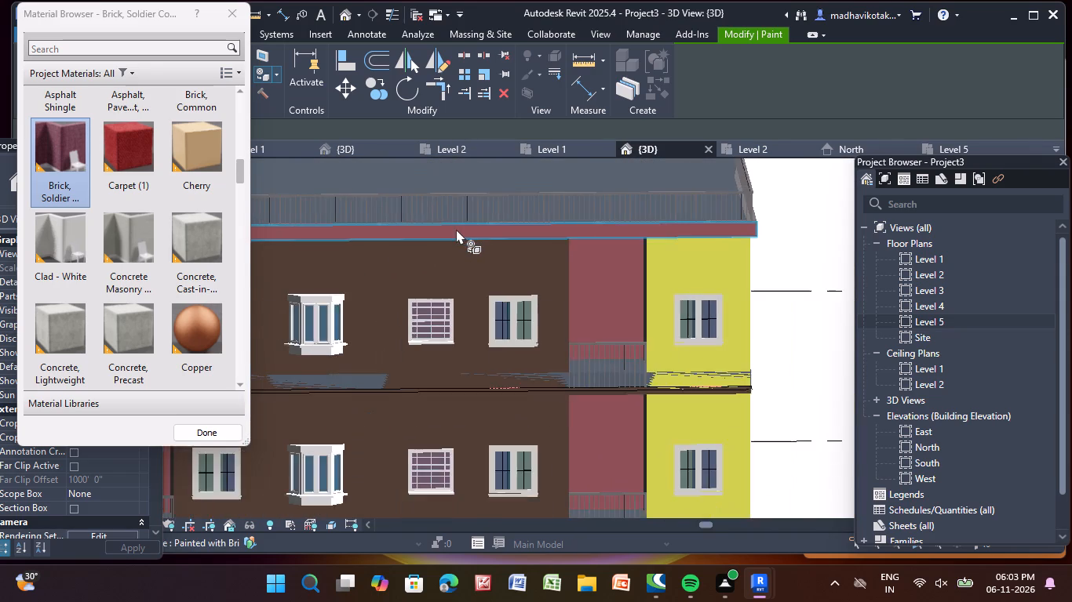
{"action": "scroll", "coordinate": [456, 228], "scroll_direction": "down", "scroll_amount": 4}
{"action": "middle_click_drag", "start_coordinate": [456, 228], "coordinate": [811, 283]}
{"action": "scroll", "coordinate": [520, 337], "scroll_direction": "up", "scroll_amount": 4}
{"action": "left_click", "coordinate": [527, 325]}
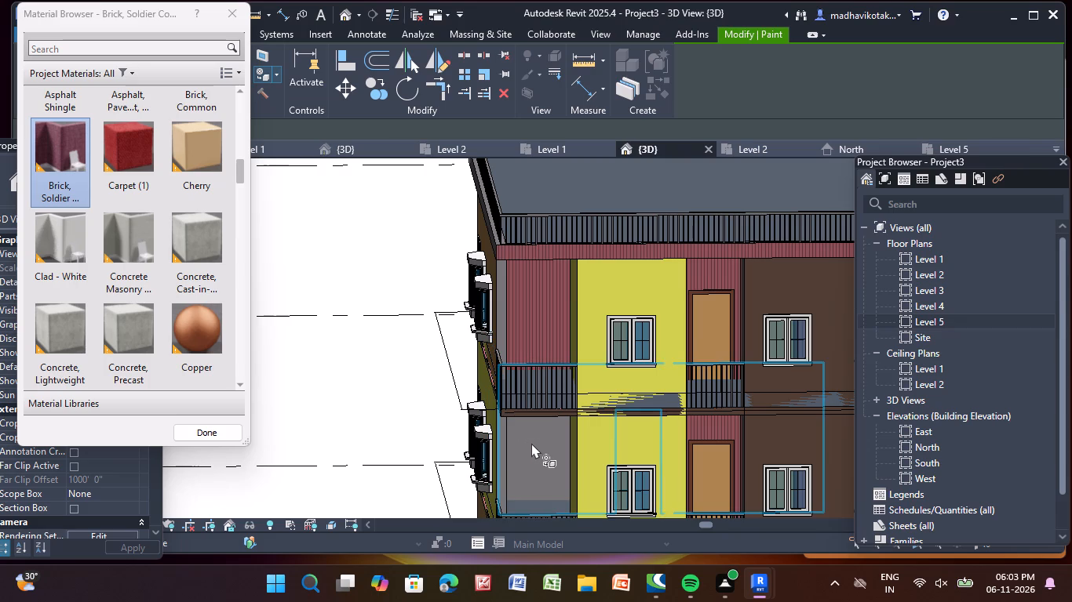
{"action": "left_click", "coordinate": [531, 443]}
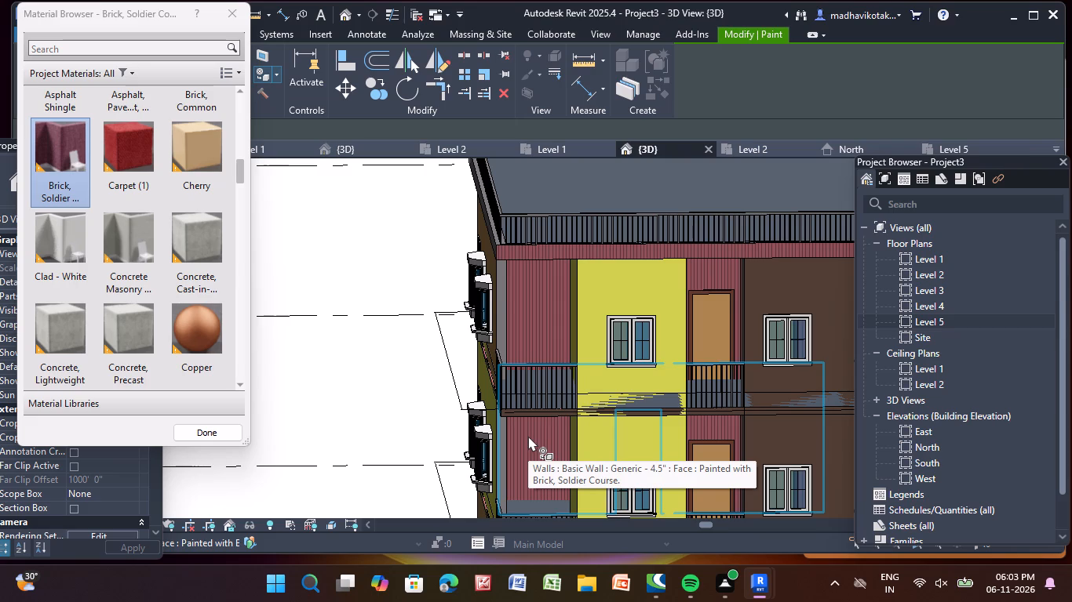
{"action": "scroll", "coordinate": [528, 436], "scroll_direction": "down", "scroll_amount": 2}
{"action": "middle_click_drag", "start_coordinate": [525, 423], "coordinate": [501, 275]}
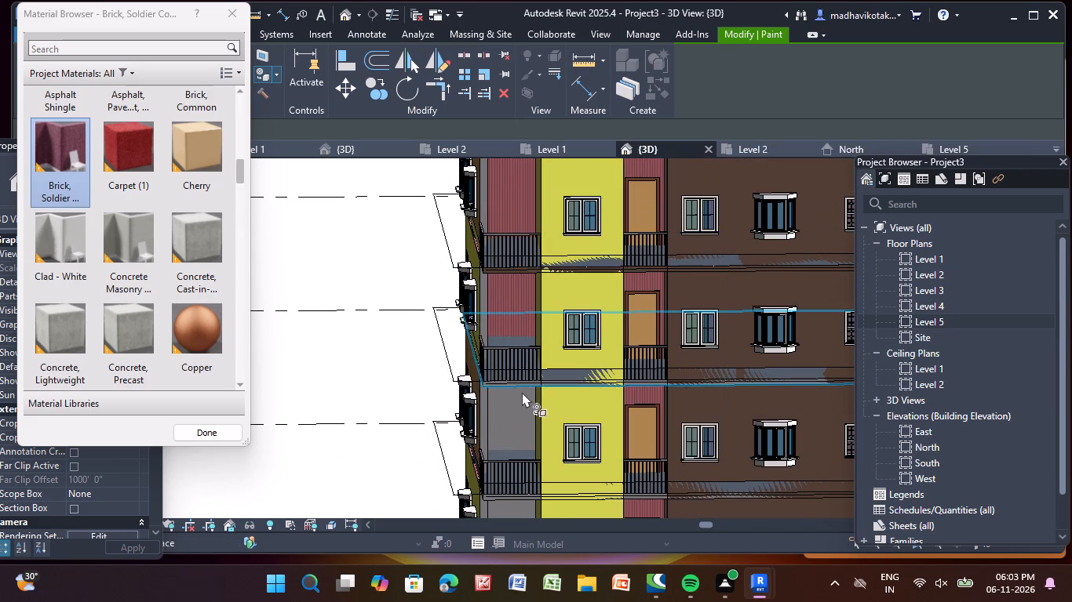
{"action": "left_click", "coordinate": [522, 392]}
{"action": "left_click", "coordinate": [516, 417]}
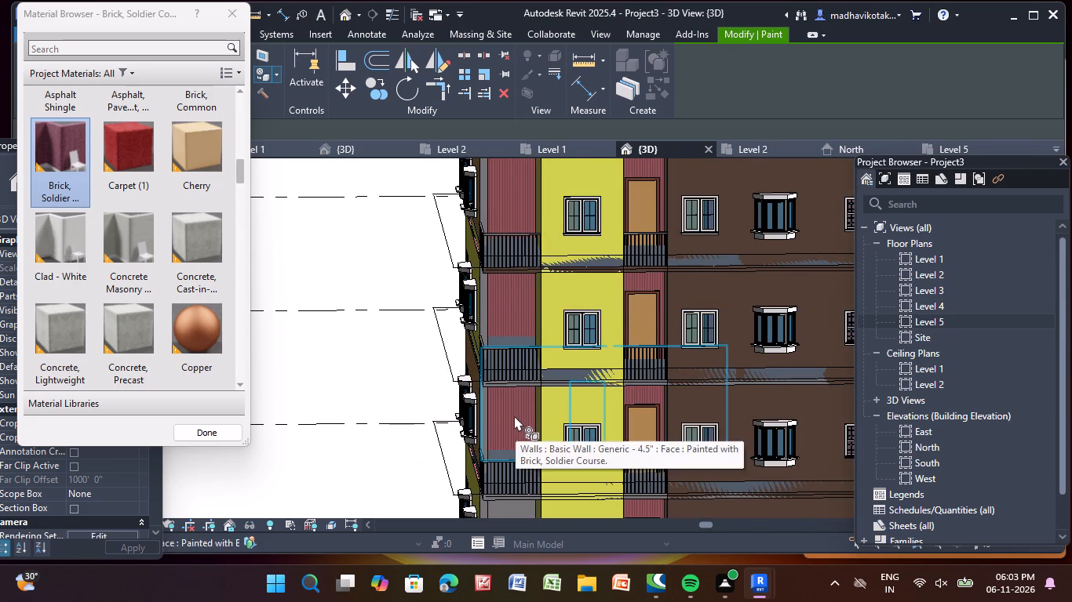
{"action": "middle_click_drag", "start_coordinate": [511, 404], "coordinate": [495, 165]}
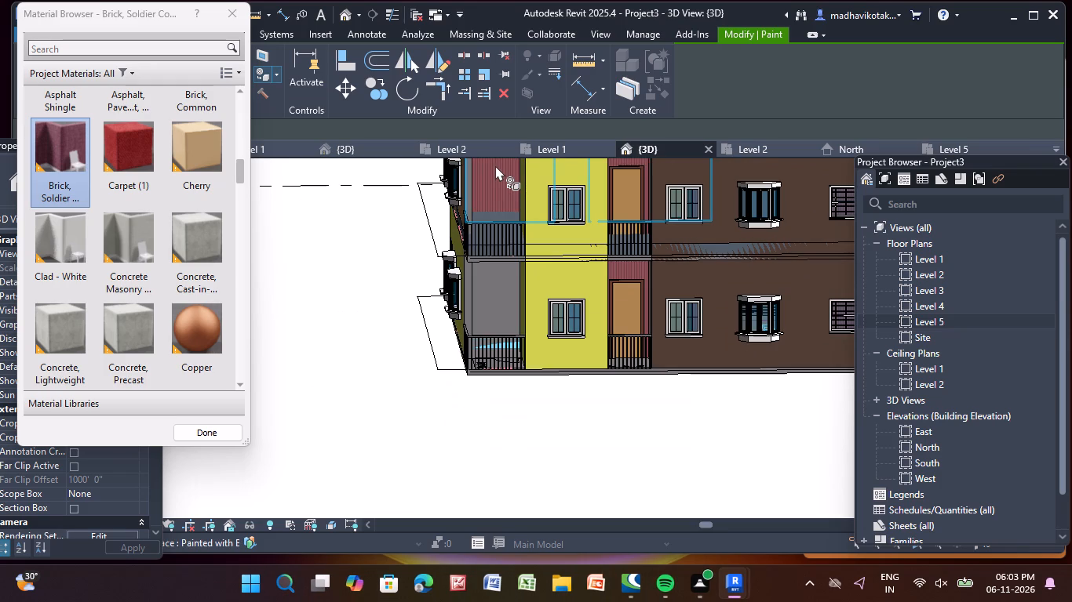
{"action": "left_click", "coordinate": [487, 299]}
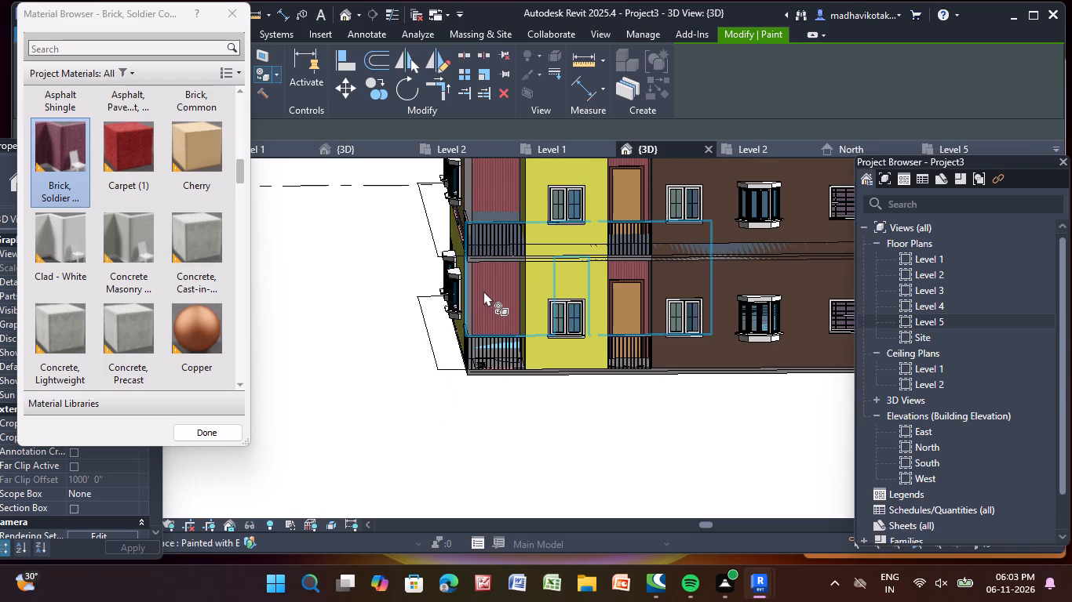
Paint the narrow wall ends at the corner balconies of the ground floor and the floor above it with Cherry.
{"action": "left_click", "coordinate": [199, 131]}
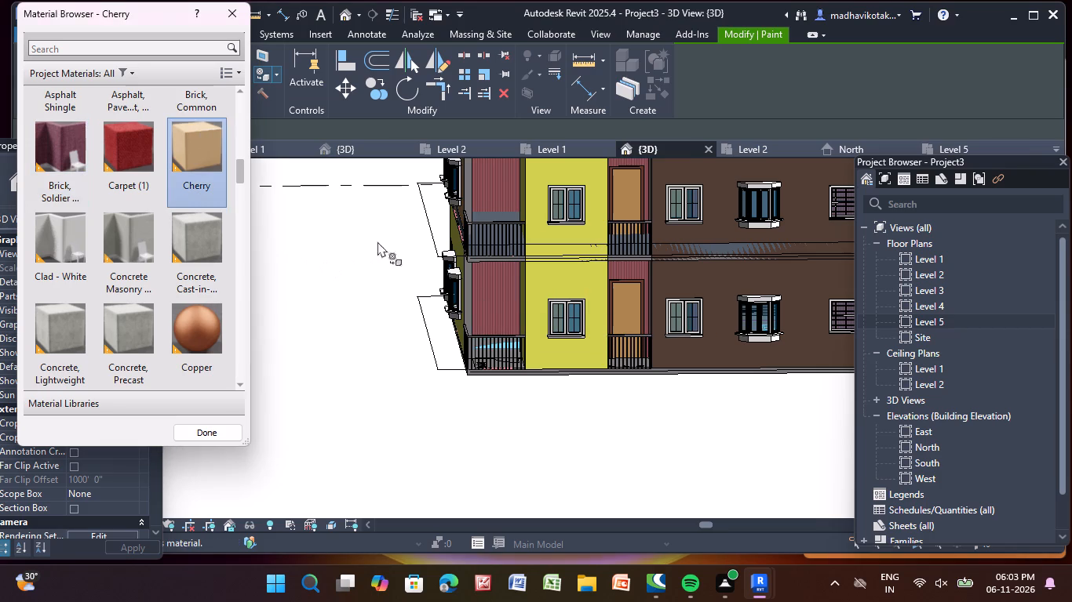
{"action": "scroll", "coordinate": [447, 273], "scroll_direction": "up", "scroll_amount": 13}
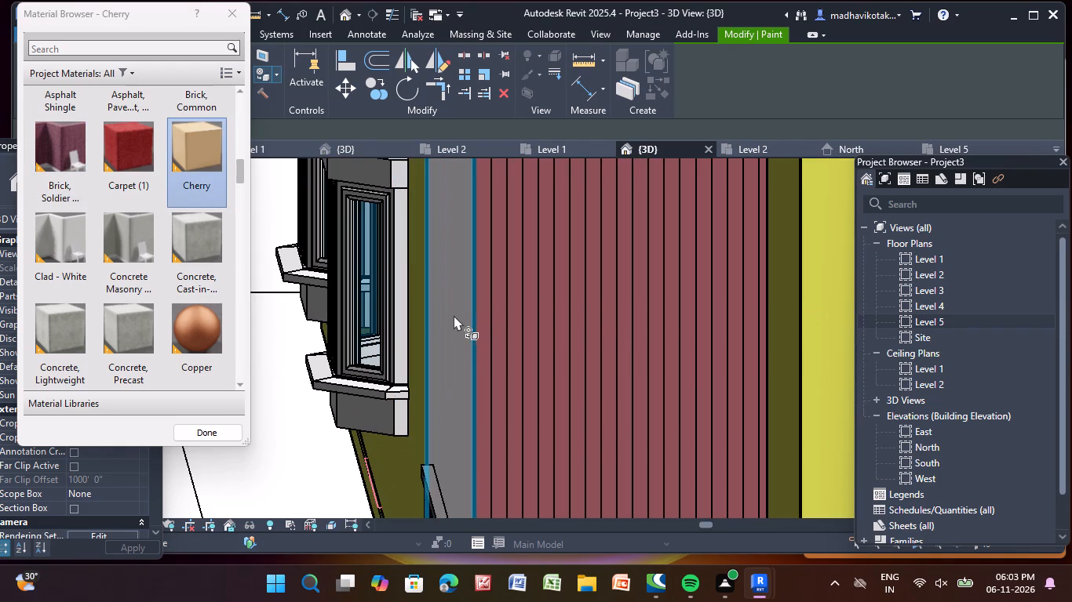
{"action": "left_click", "coordinate": [454, 314]}
{"action": "scroll", "coordinate": [455, 296], "scroll_direction": "down", "scroll_amount": 7}
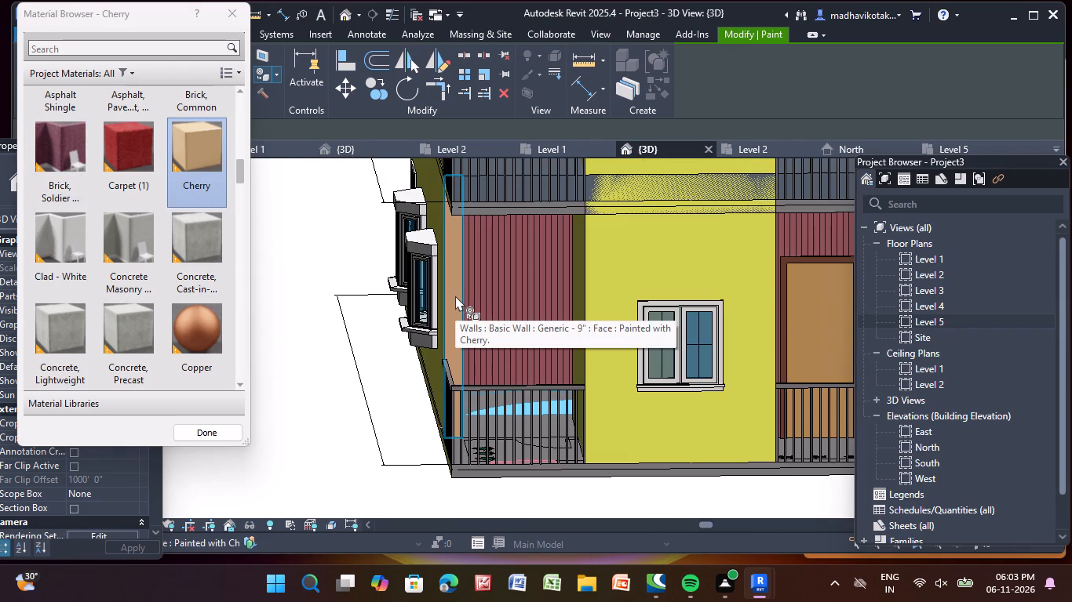
{"action": "middle_click_drag", "start_coordinate": [455, 296], "coordinate": [454, 531]}
{"action": "scroll", "coordinate": [471, 262], "scroll_direction": "down", "scroll_amount": 3}
{"action": "middle_click_drag", "start_coordinate": [471, 262], "coordinate": [469, 329]}
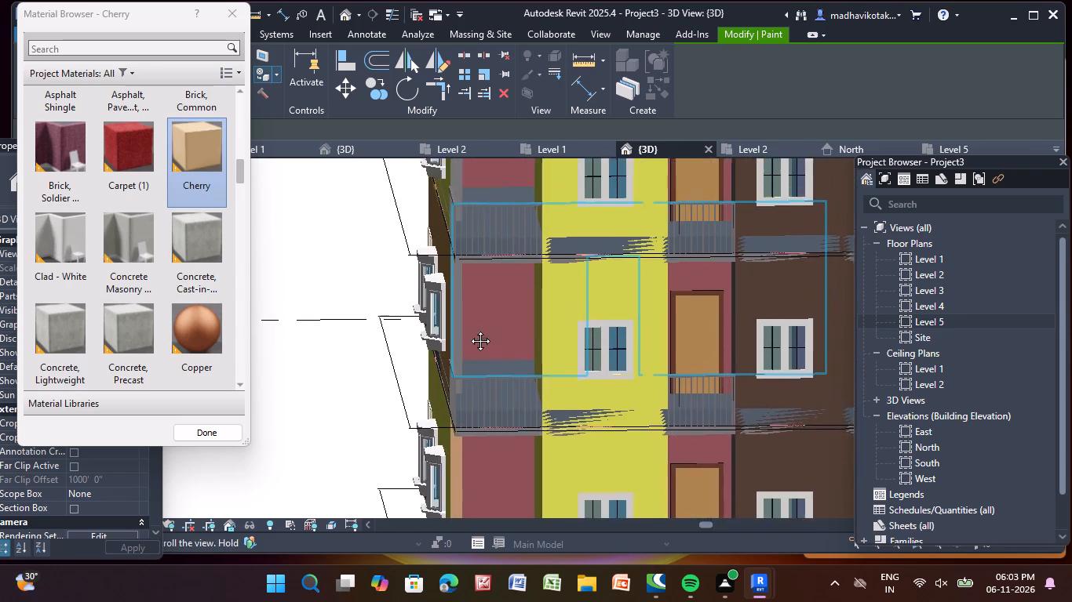
{"action": "middle_click_drag", "start_coordinate": [469, 329], "coordinate": [461, 384]}
{"action": "scroll", "coordinate": [461, 384], "scroll_direction": "up", "scroll_amount": 9}
{"action": "left_click", "coordinate": [439, 352]}
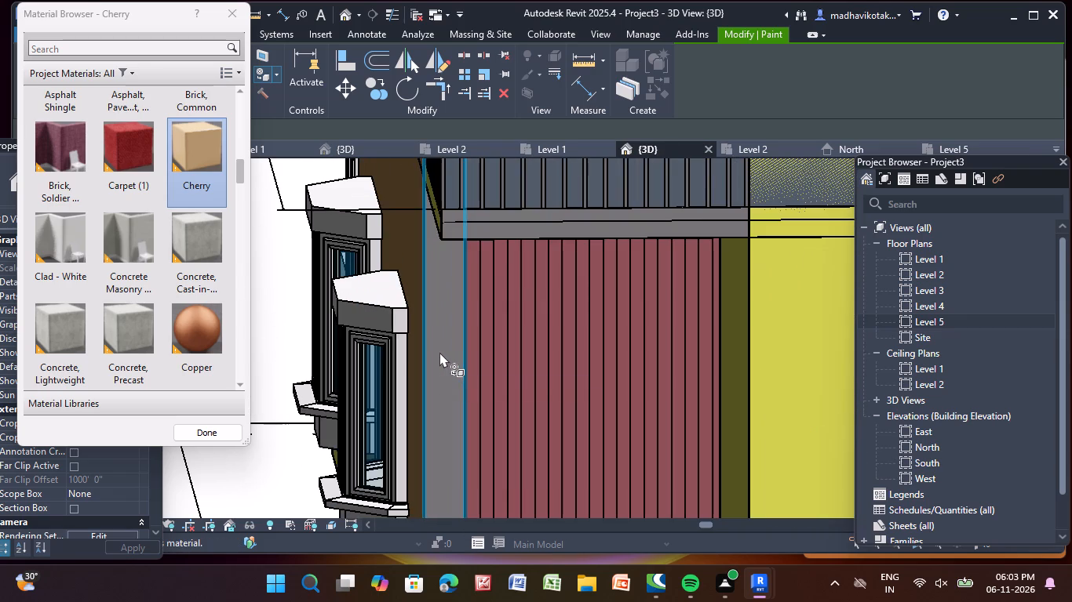
Paint the narrow wall ends at the corner balconies of the upper two floors with Cherry.
{"action": "scroll", "coordinate": [439, 339], "scroll_direction": "down", "scroll_amount": 4}
{"action": "middle_click_drag", "start_coordinate": [439, 339], "coordinate": [407, 535]}
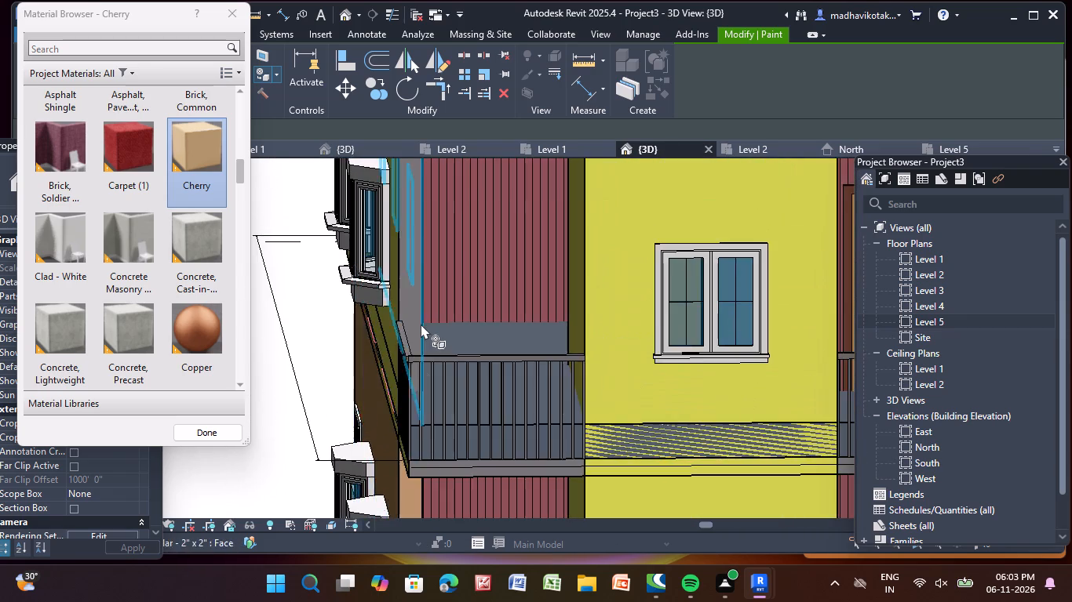
{"action": "scroll", "coordinate": [421, 324], "scroll_direction": "up", "scroll_amount": 3}
{"action": "left_click", "coordinate": [409, 292]}
{"action": "scroll", "coordinate": [410, 289], "scroll_direction": "down", "scroll_amount": 4}
{"action": "middle_click_drag", "start_coordinate": [410, 289], "coordinate": [409, 292]}
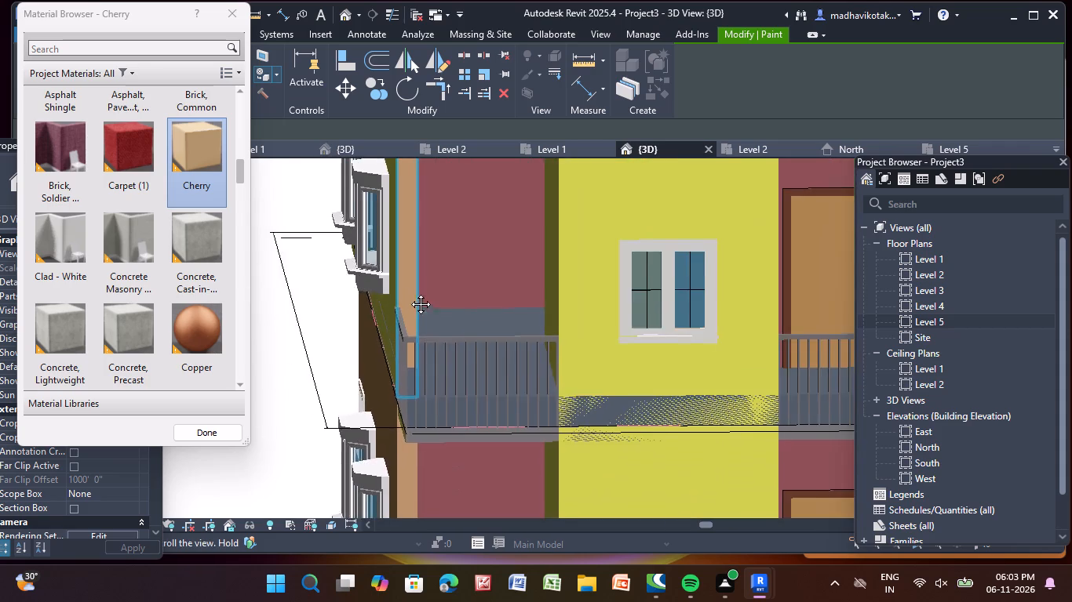
{"action": "middle_click_drag", "start_coordinate": [409, 292], "coordinate": [377, 597]}
{"action": "left_click", "coordinate": [377, 280]}
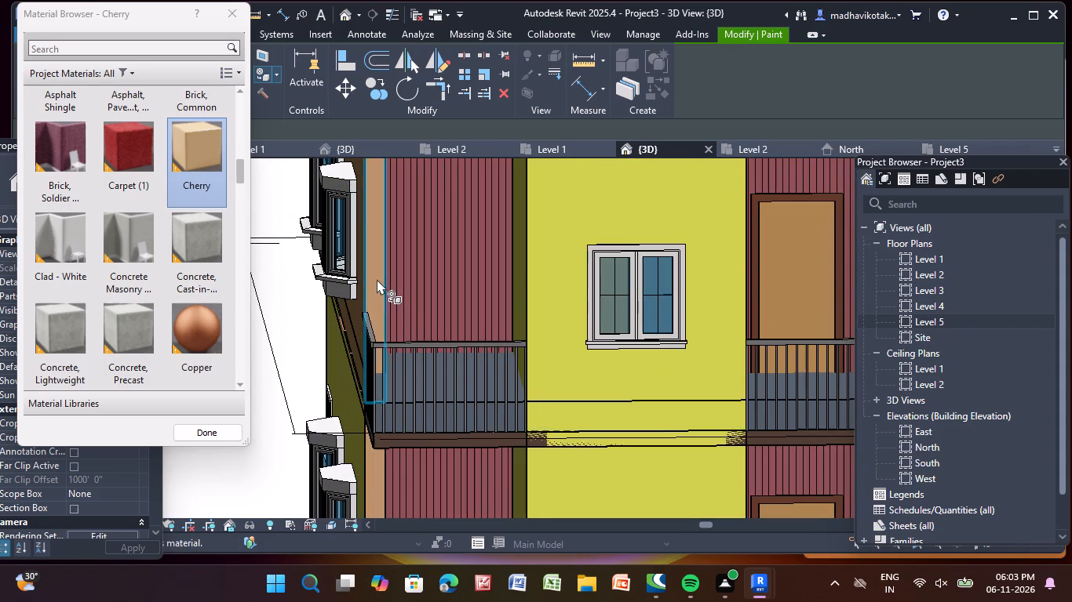
Paint the main wall faces of the unpainted grey end facade on all four floors with Cherry.
{"action": "middle_click_drag", "start_coordinate": [373, 293], "coordinate": [373, 600]}
{"action": "scroll", "coordinate": [370, 115], "scroll_direction": "down", "scroll_amount": 5}
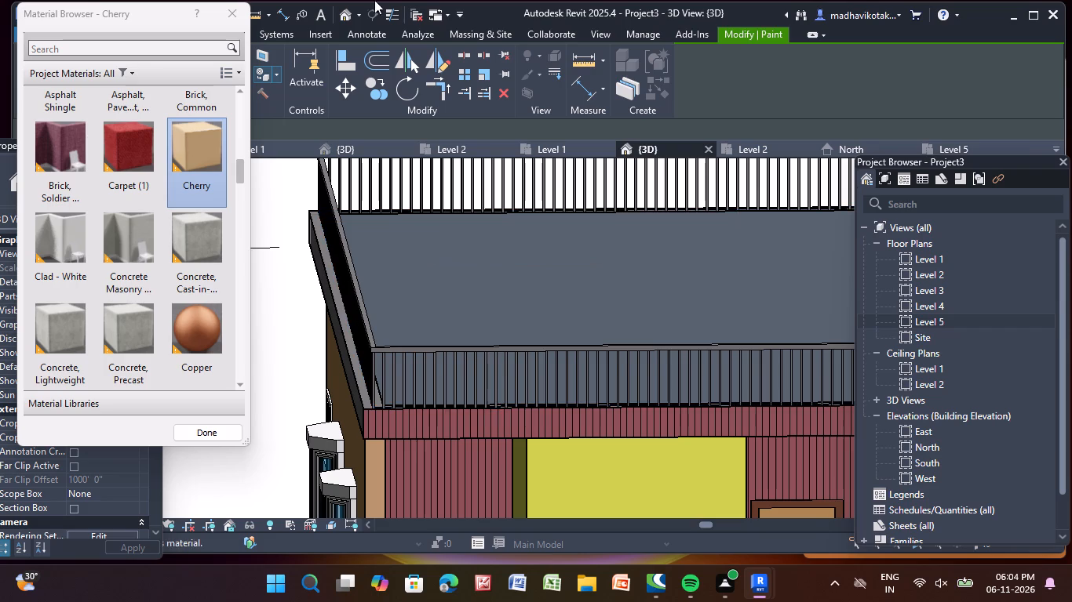
{"action": "scroll", "coordinate": [526, 397], "scroll_direction": "down", "scroll_amount": 5}
{"action": "middle_click_drag", "start_coordinate": [527, 396], "coordinate": [319, 342]}
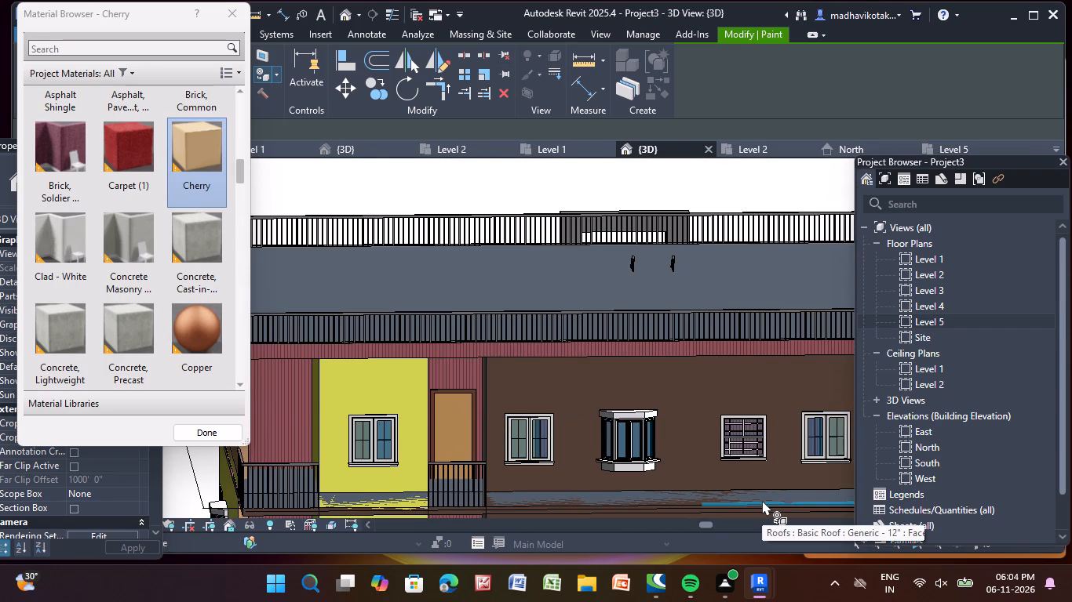
{"action": "middle_click_drag", "start_coordinate": [751, 495], "coordinate": [656, 493]}
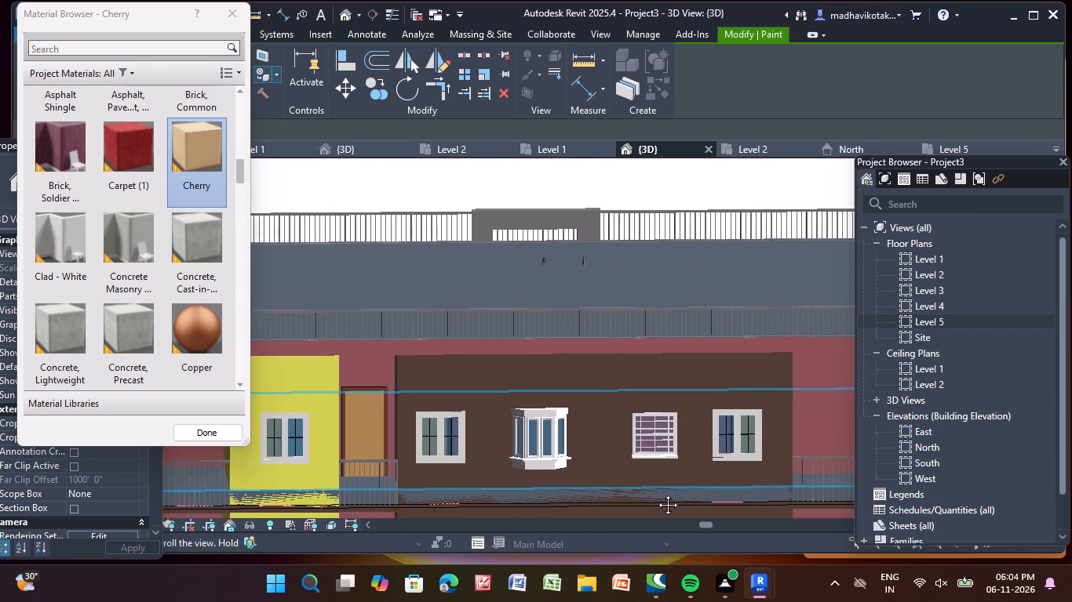
{"action": "middle_click_drag", "start_coordinate": [656, 493], "coordinate": [346, 466]}
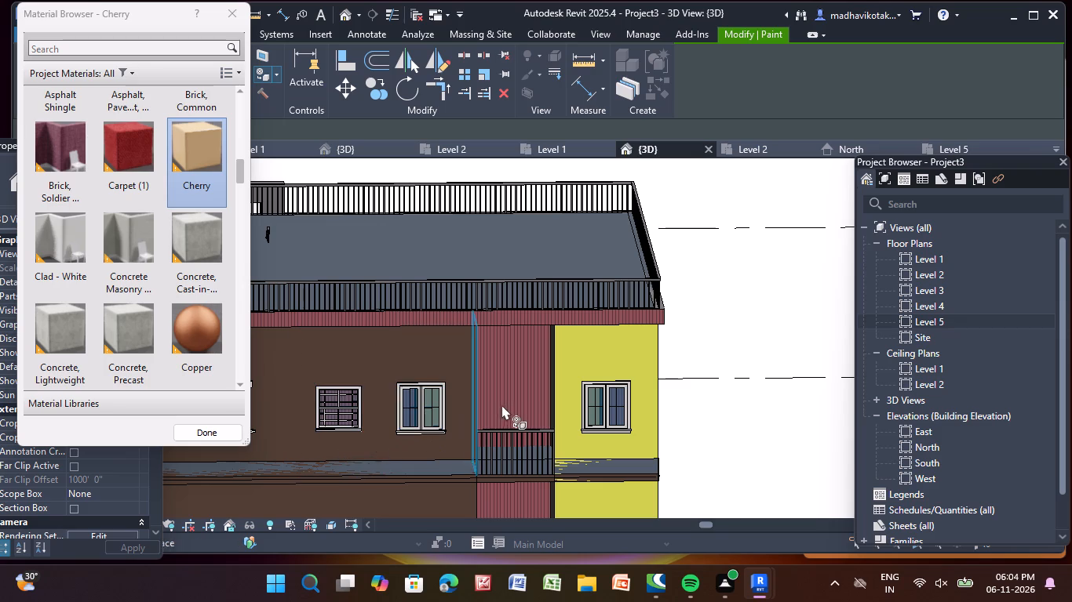
{"action": "middle_click_drag", "start_coordinate": [689, 419], "coordinate": [672, 433], "text": "shift"}
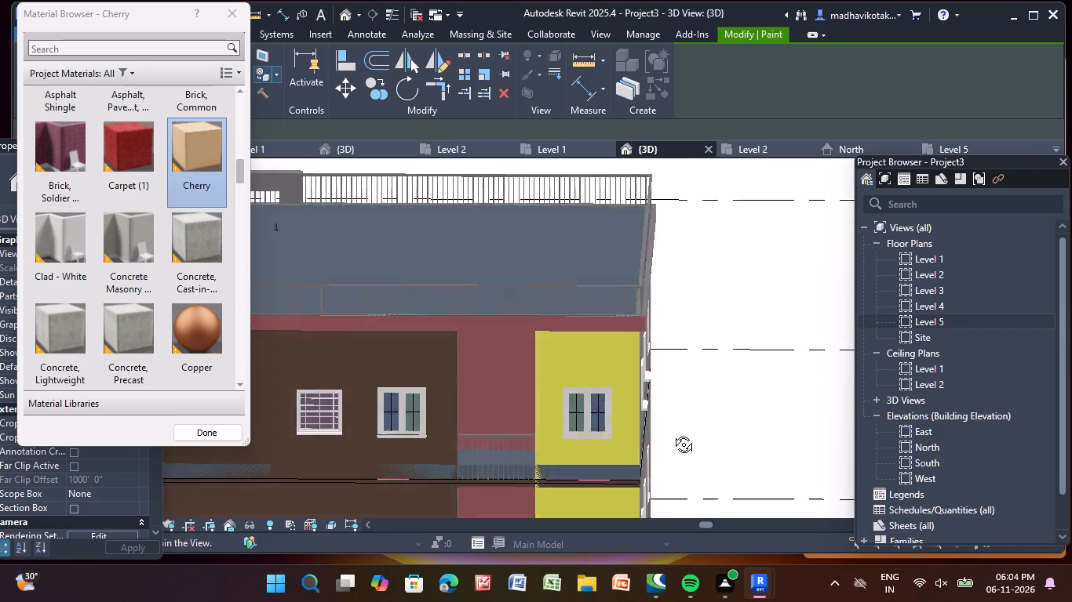
{"action": "middle_click_drag", "start_coordinate": [672, 433], "coordinate": [515, 428], "text": "shift"}
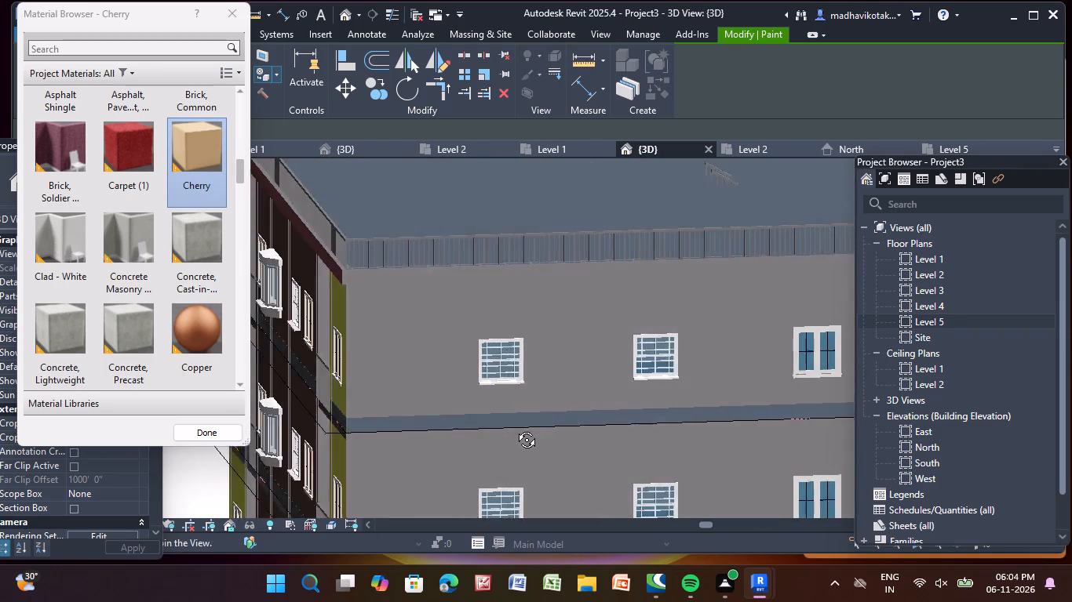
{"action": "middle_click_drag", "start_coordinate": [515, 428], "coordinate": [491, 422], "text": "shift"}
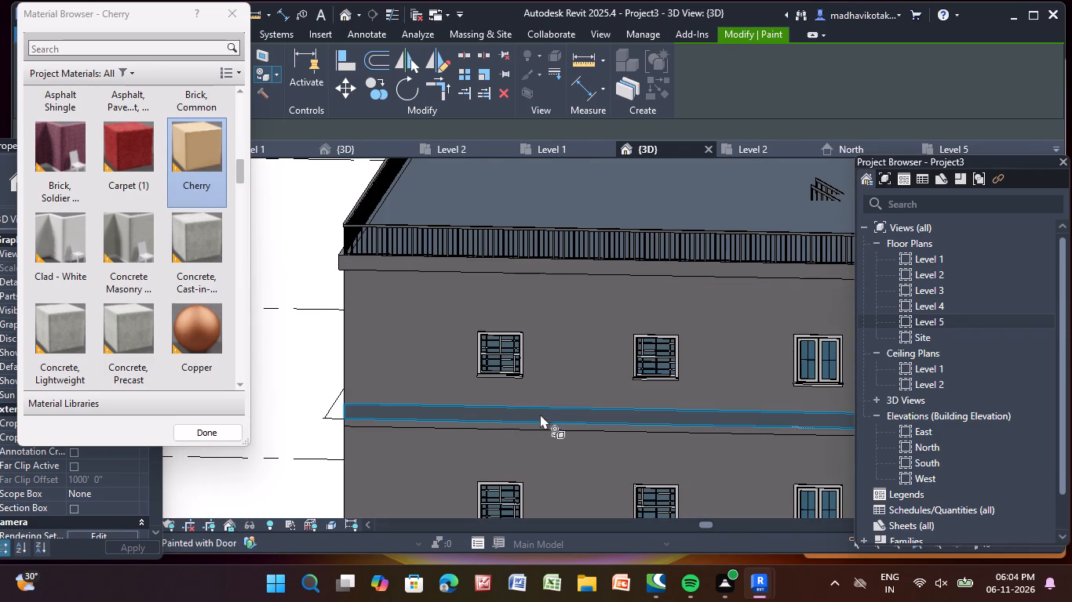
{"action": "left_click", "coordinate": [540, 413]}
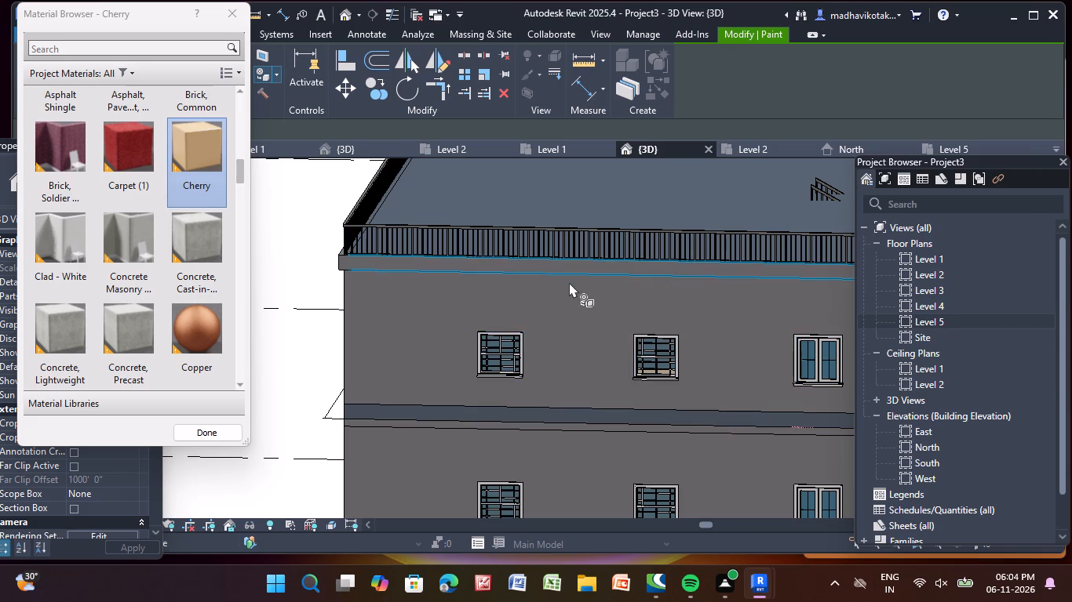
{"action": "left_click", "coordinate": [564, 340]}
{"action": "scroll", "coordinate": [564, 340], "scroll_direction": "down", "scroll_amount": 3}
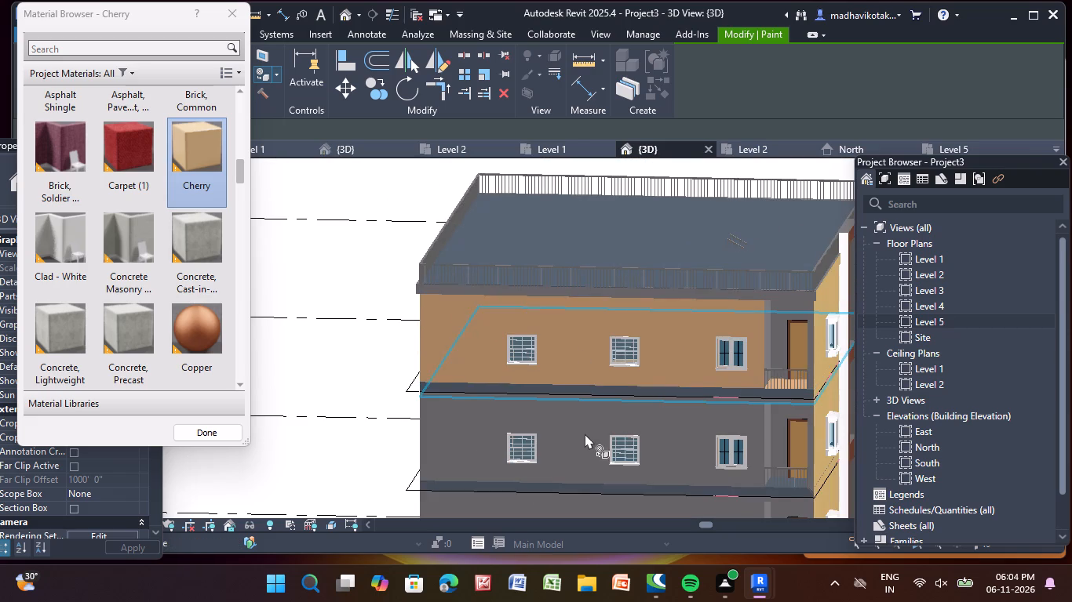
{"action": "left_click", "coordinate": [585, 433]}
{"action": "middle_click_drag", "start_coordinate": [585, 429], "coordinate": [514, 161]}
{"action": "left_click", "coordinate": [499, 287]}
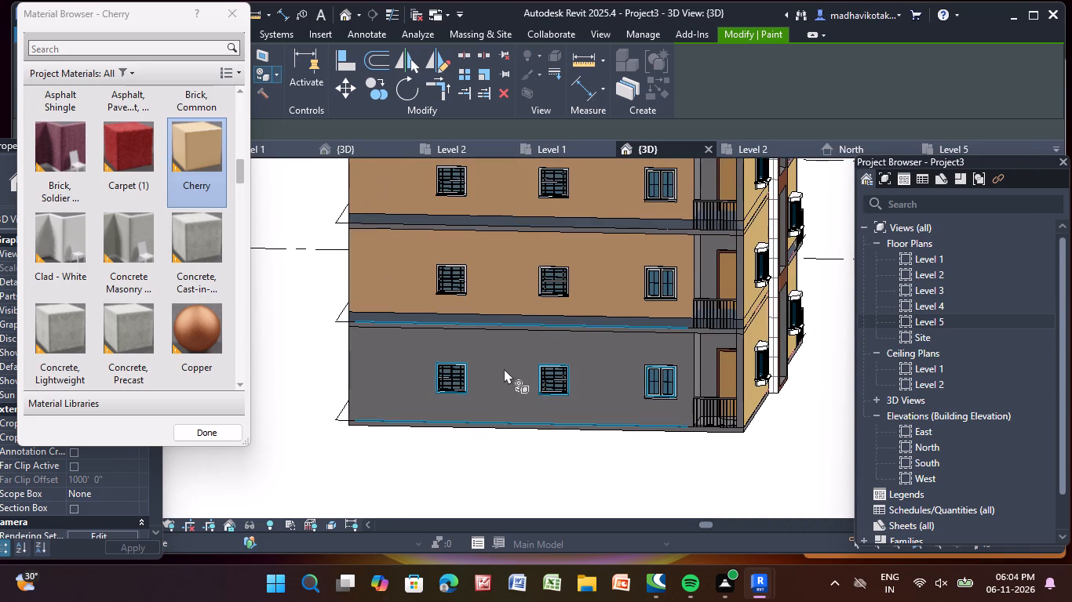
{"action": "left_click", "coordinate": [504, 367]}
{"action": "middle_click_drag", "start_coordinate": [505, 357], "coordinate": [523, 346]}
{"action": "middle_click", "coordinate": [523, 345], "text": "shift"}
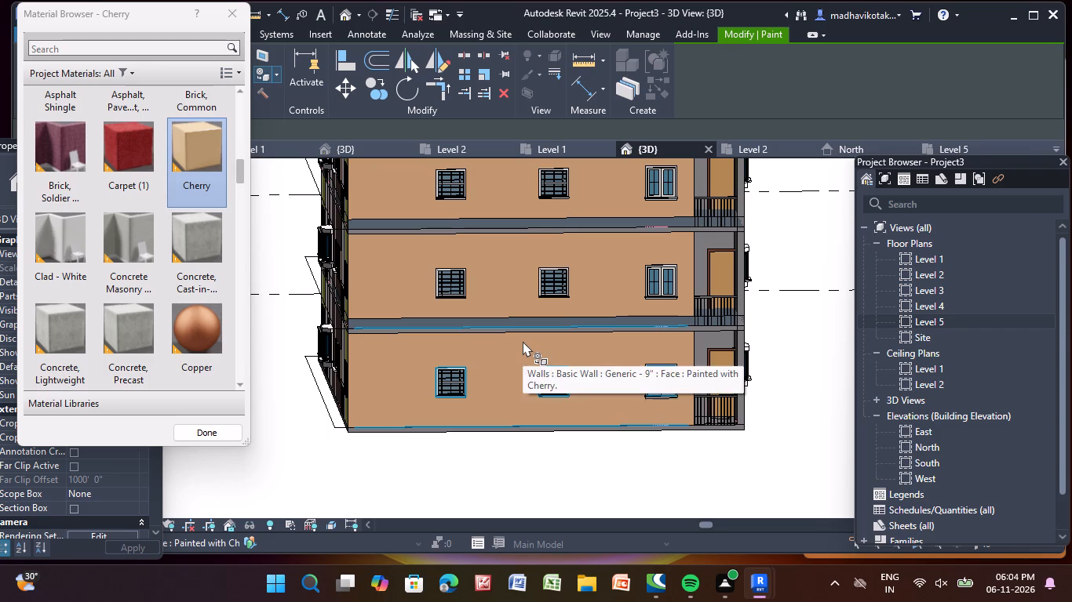
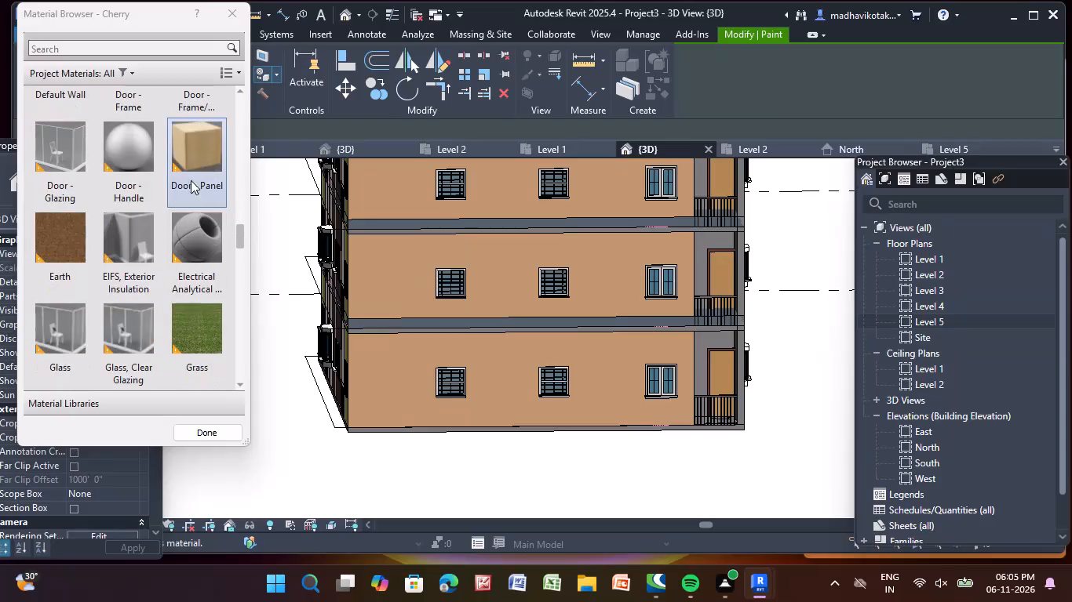
Paint the ground-floor corner balcony's back wall and narrow wall end on the Cherry end facade with Parking Stripe.
{"action": "scroll", "coordinate": [173, 209], "scroll_direction": "up", "scroll_amount": 1}
{"action": "left_click", "coordinate": [137, 233]}
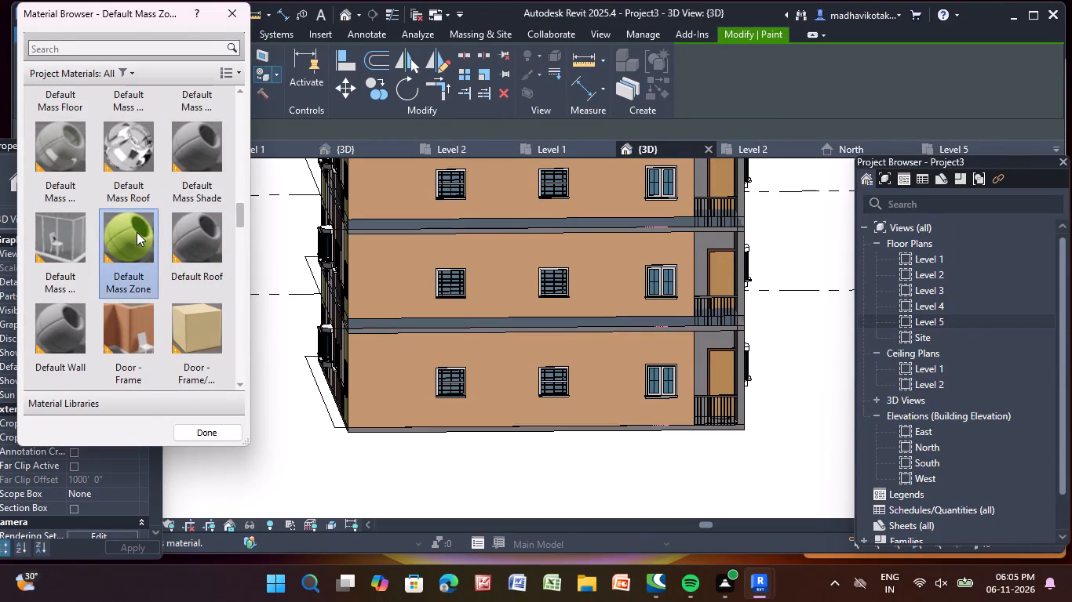
{"action": "scroll", "coordinate": [139, 226], "scroll_direction": "down", "scroll_amount": 9}
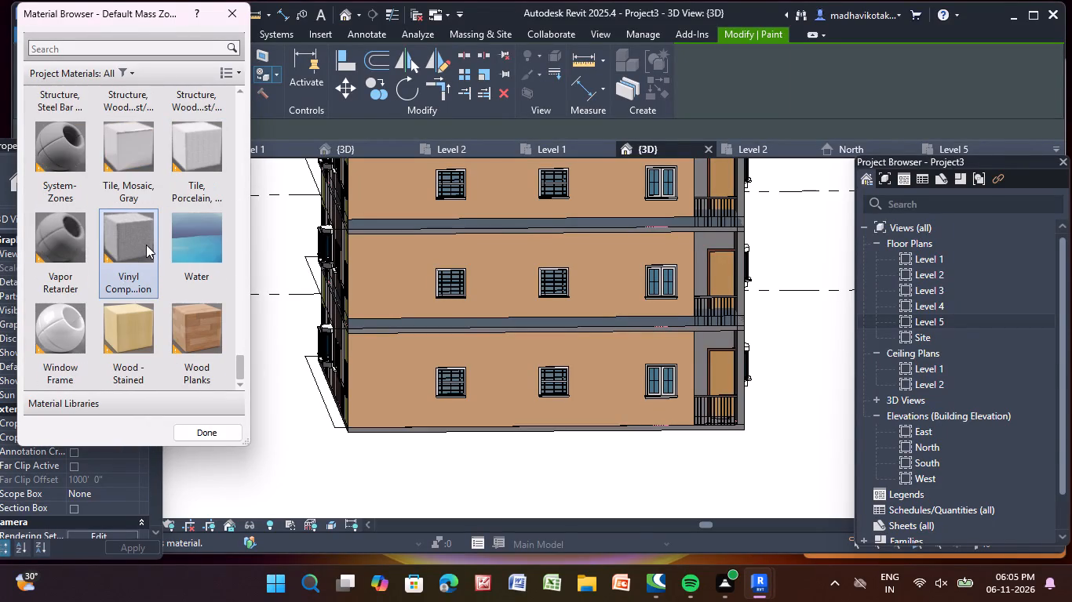
{"action": "scroll", "coordinate": [146, 245], "scroll_direction": "down", "scroll_amount": 4}
{"action": "scroll", "coordinate": [146, 245], "scroll_direction": "up", "scroll_amount": 4}
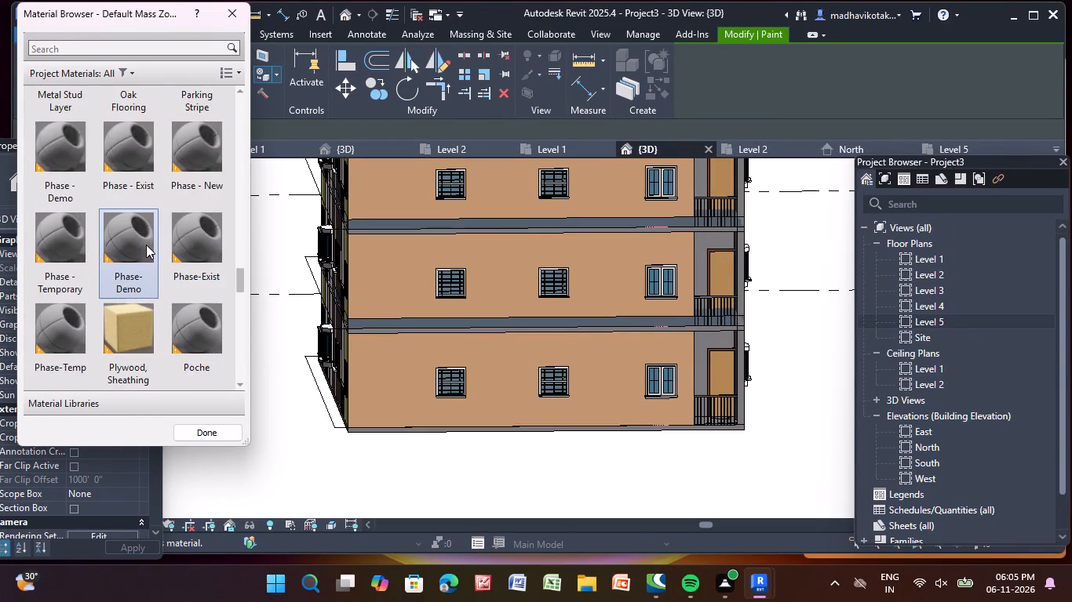
{"action": "scroll", "coordinate": [146, 245], "scroll_direction": "up", "scroll_amount": 2}
{"action": "scroll", "coordinate": [146, 244], "scroll_direction": "down", "scroll_amount": 1}
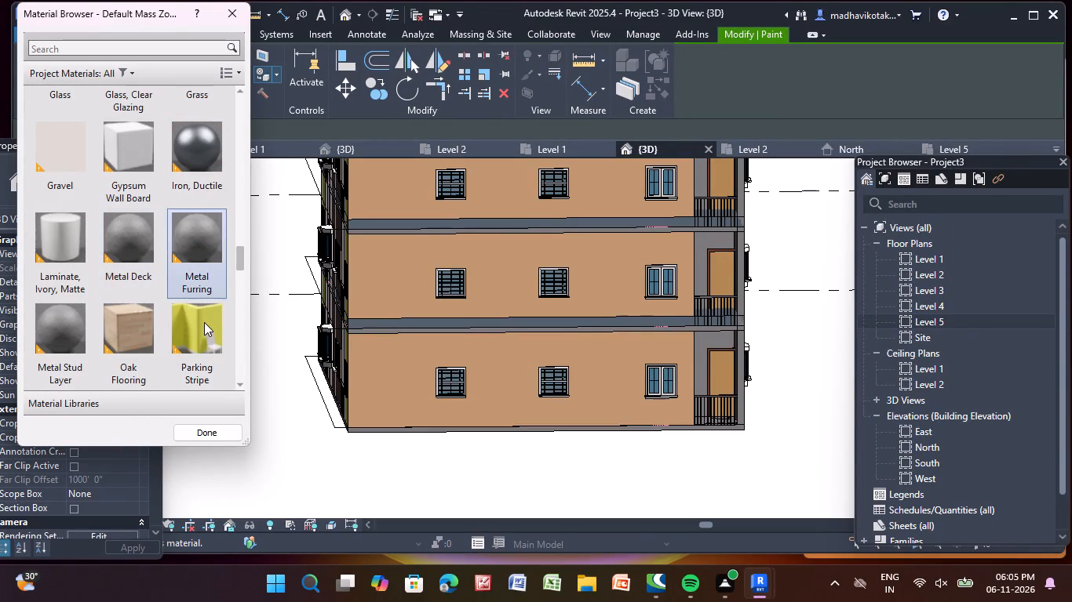
{"action": "left_click", "coordinate": [200, 322]}
{"action": "scroll", "coordinate": [713, 357], "scroll_direction": "up", "scroll_amount": 8}
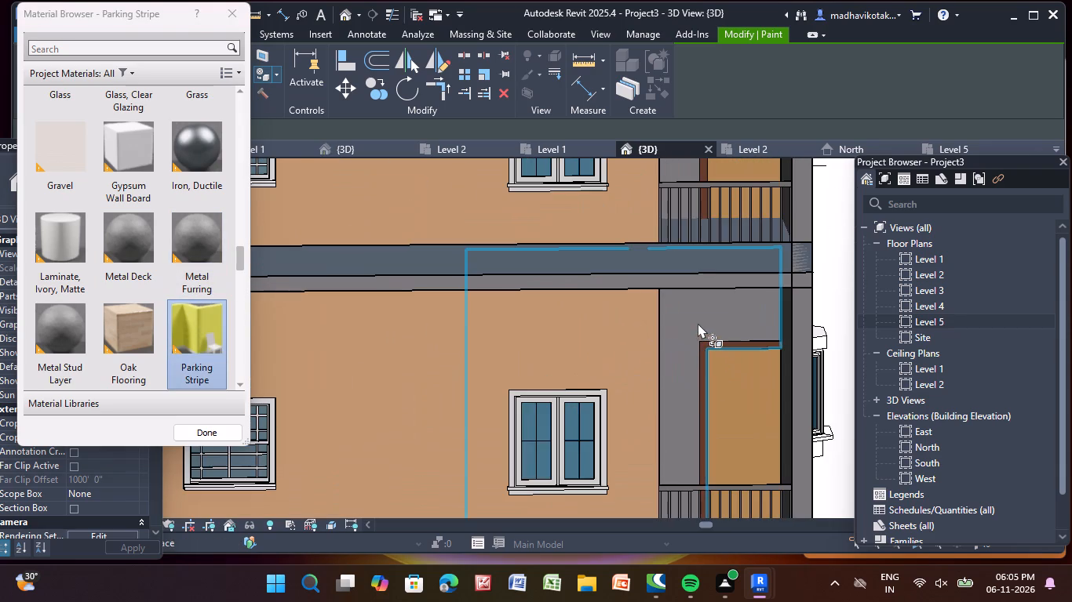
{"action": "left_click", "coordinate": [698, 323]}
{"action": "scroll", "coordinate": [804, 340], "scroll_direction": "up", "scroll_amount": 3}
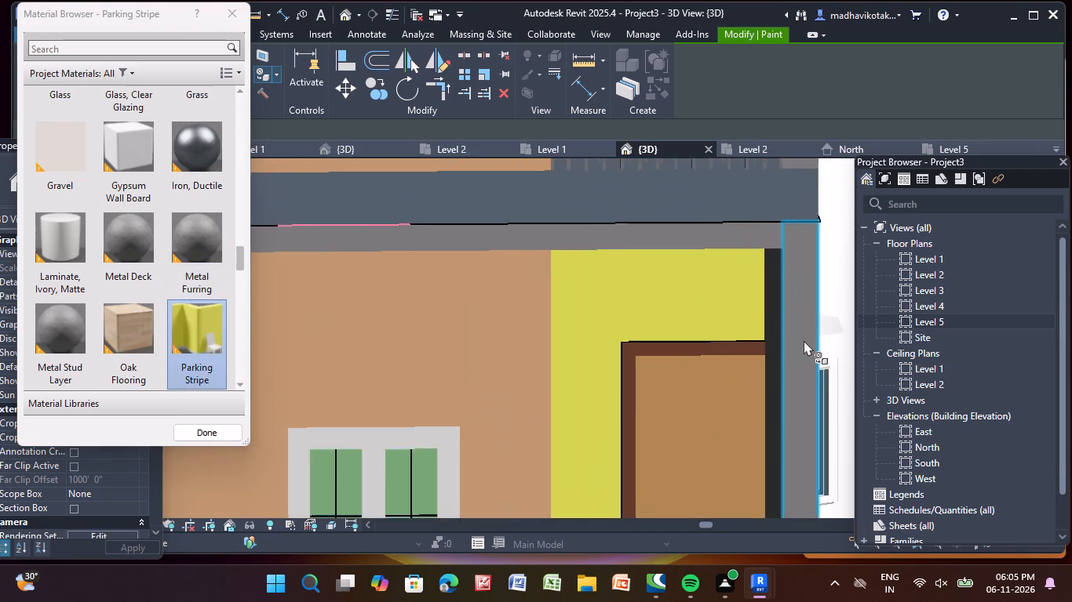
{"action": "scroll", "coordinate": [804, 340], "scroll_direction": "up", "scroll_amount": 2}
{"action": "left_click", "coordinate": [803, 339]}
Paint the narrow wall end and balcony back wall one floor above the ground floor with Parking Stripe.
{"action": "scroll", "coordinate": [784, 334], "scroll_direction": "down", "scroll_amount": 4}
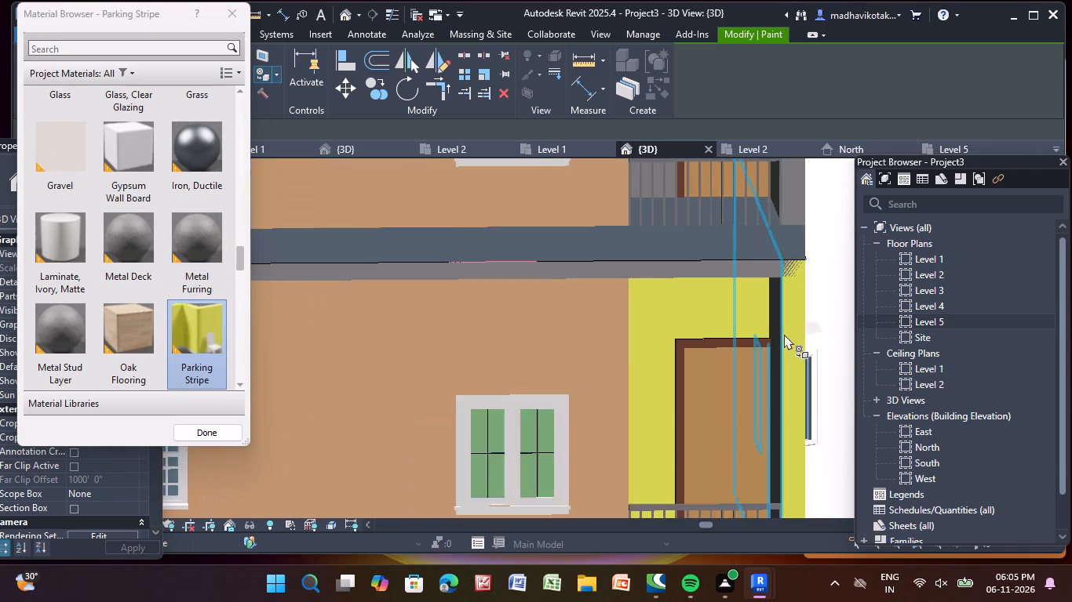
{"action": "scroll", "coordinate": [784, 321], "scroll_direction": "down", "scroll_amount": 3}
{"action": "middle_click_drag", "start_coordinate": [784, 321], "coordinate": [780, 437]}
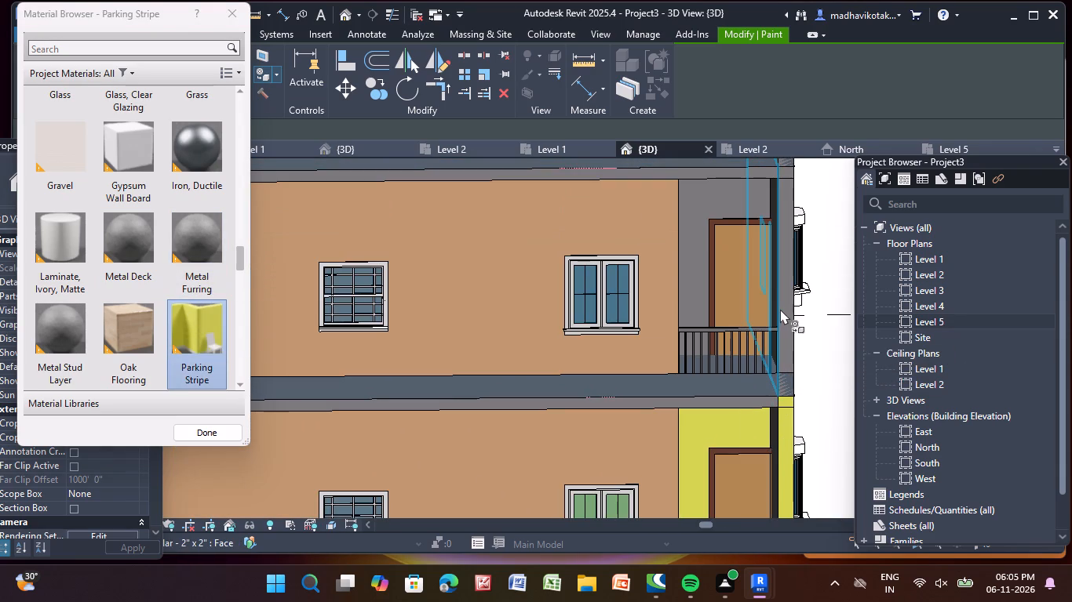
{"action": "scroll", "coordinate": [786, 297], "scroll_direction": "up", "scroll_amount": 5}
{"action": "left_click", "coordinate": [786, 296]}
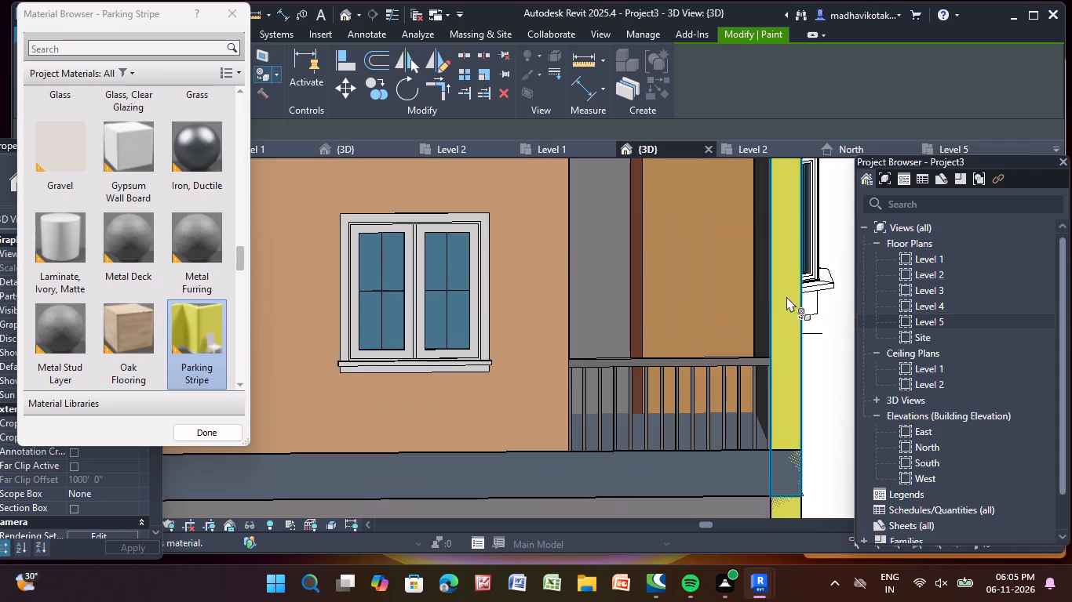
{"action": "left_click", "coordinate": [611, 249]}
Paint the narrow wall ends and corner balcony back walls of the upper two floors with Parking Stripe.
{"action": "scroll", "coordinate": [611, 240], "scroll_direction": "down", "scroll_amount": 5}
{"action": "middle_click_drag", "start_coordinate": [614, 235], "coordinate": [596, 454]}
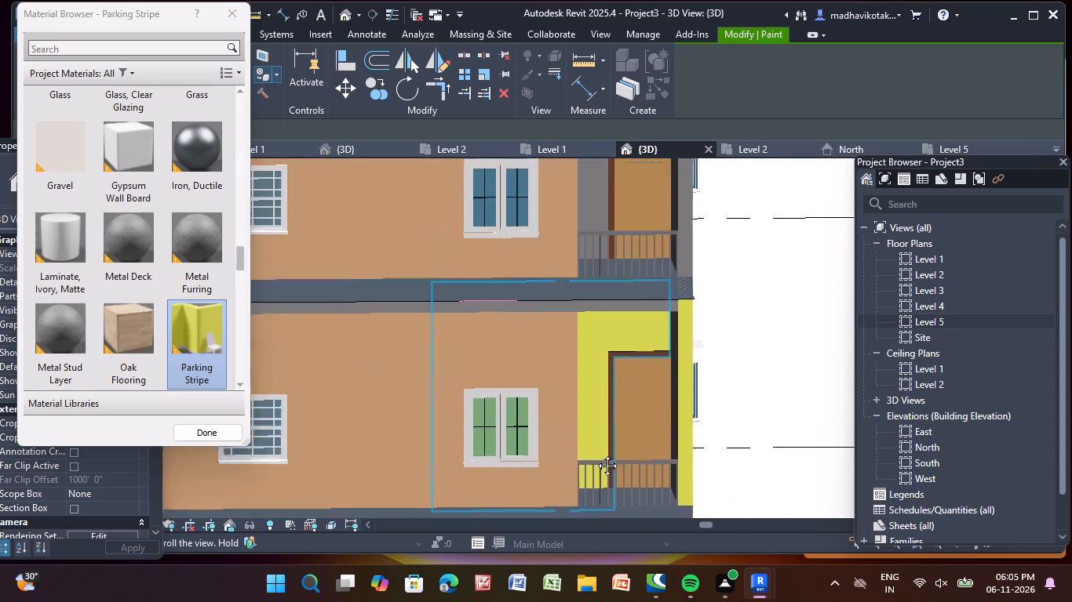
{"action": "middle_click_drag", "start_coordinate": [596, 454], "coordinate": [612, 589]}
{"action": "scroll", "coordinate": [702, 412], "scroll_direction": "up", "scroll_amount": 3}
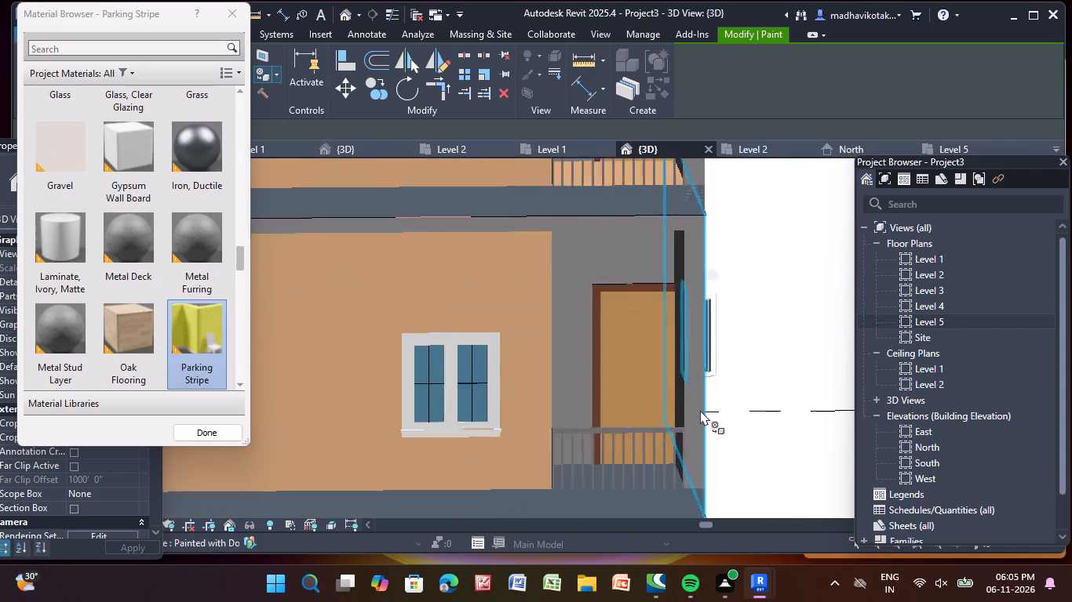
{"action": "scroll", "coordinate": [700, 410], "scroll_direction": "up", "scroll_amount": 1}
{"action": "left_click", "coordinate": [696, 408]}
{"action": "left_click", "coordinate": [571, 216]}
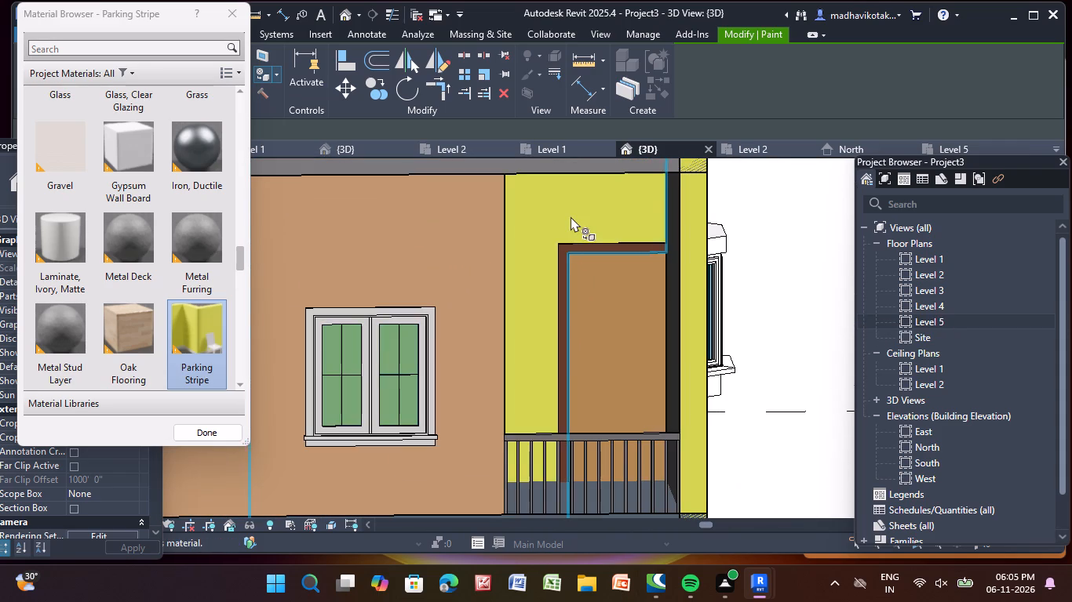
{"action": "scroll", "coordinate": [571, 216], "scroll_direction": "down", "scroll_amount": 5}
{"action": "middle_click_drag", "start_coordinate": [571, 216], "coordinate": [530, 515]}
{"action": "scroll", "coordinate": [589, 356], "scroll_direction": "up", "scroll_amount": 4}
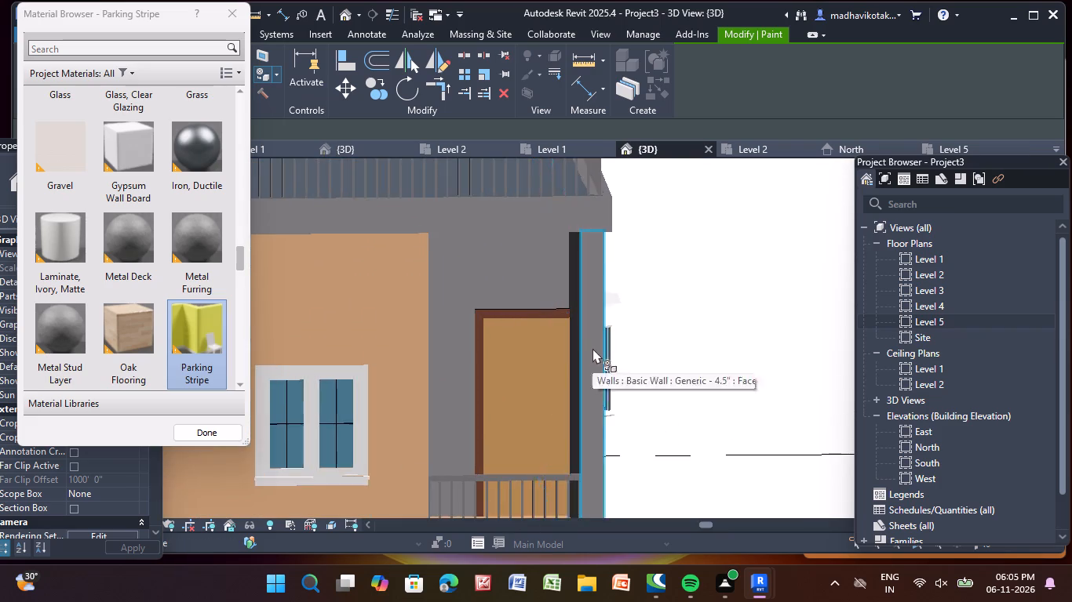
{"action": "scroll", "coordinate": [593, 348], "scroll_direction": "up", "scroll_amount": 4}
{"action": "left_click", "coordinate": [599, 337]}
{"action": "left_click", "coordinate": [469, 198]}
Paint both faces of the horizontal band below the top floor on the end facade with Parking Stripe.
{"action": "scroll", "coordinate": [470, 194], "scroll_direction": "down", "scroll_amount": 6}
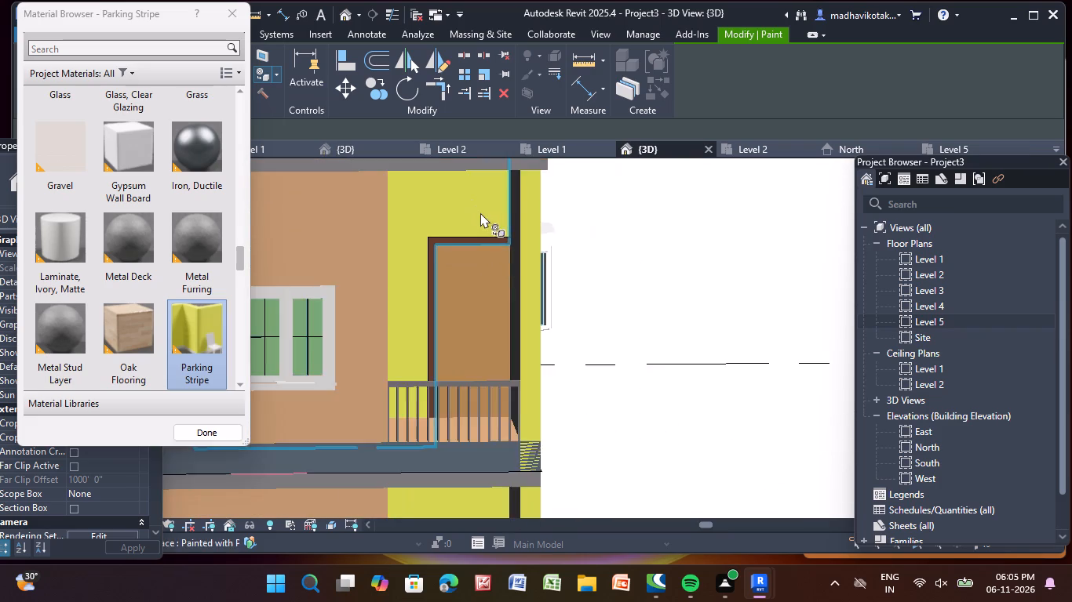
{"action": "scroll", "coordinate": [482, 212], "scroll_direction": "down", "scroll_amount": 5}
{"action": "middle_click_drag", "start_coordinate": [522, 329], "coordinate": [793, 296]}
{"action": "scroll", "coordinate": [597, 301], "scroll_direction": "up", "scroll_amount": 11}
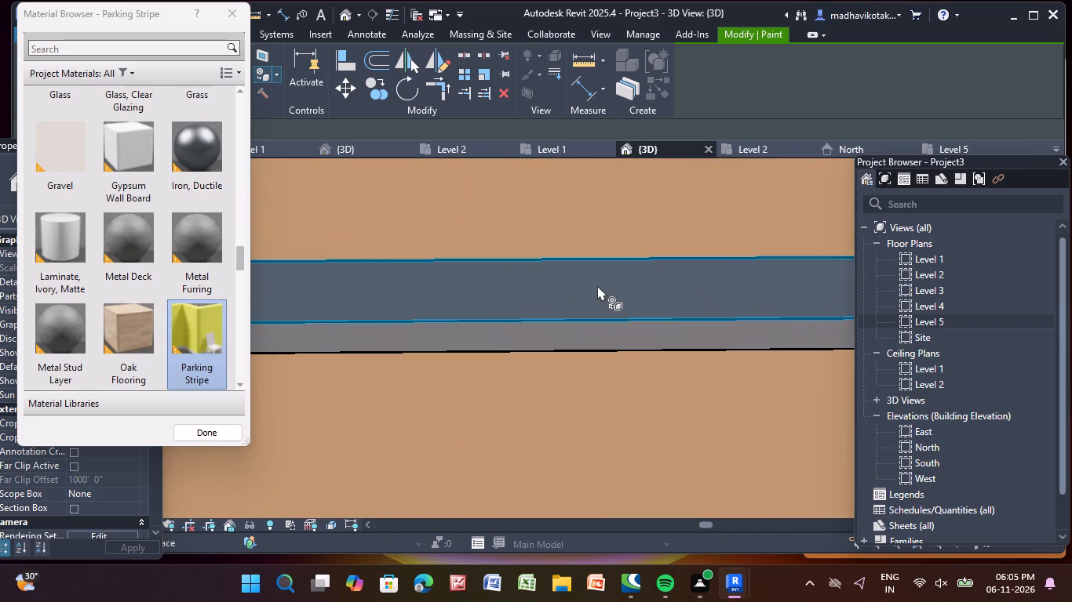
{"action": "left_click", "coordinate": [597, 285]}
{"action": "left_click", "coordinate": [585, 335]}
Paint both faces of the two lower horizontal bands between floors on the end facade with Parking Stripe.
{"action": "scroll", "coordinate": [581, 316], "scroll_direction": "down", "scroll_amount": 5}
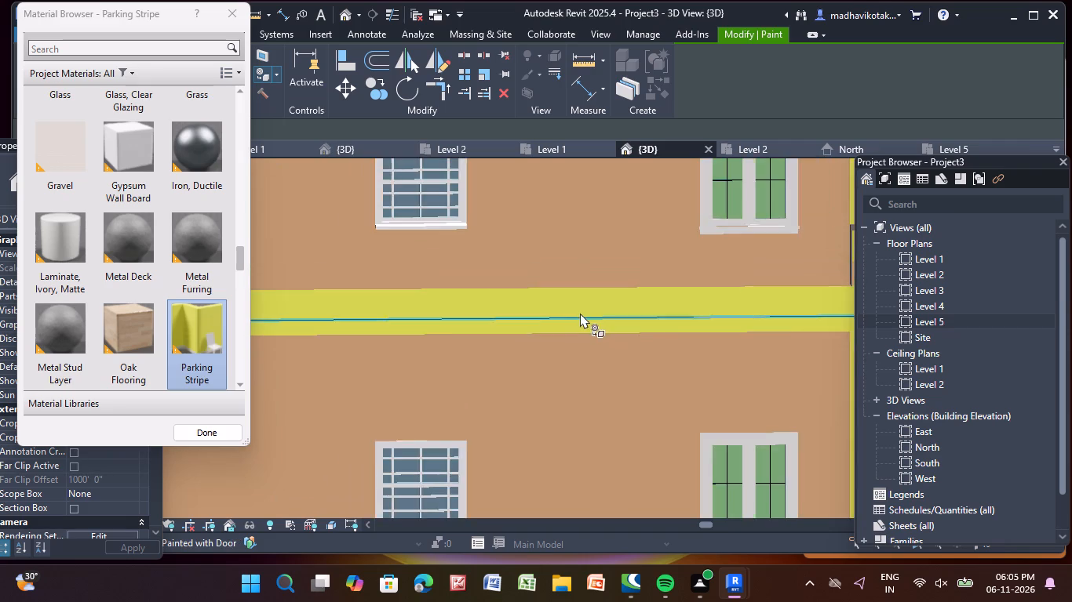
{"action": "scroll", "coordinate": [580, 312], "scroll_direction": "down", "scroll_amount": 8}
{"action": "middle_click_drag", "start_coordinate": [586, 343], "coordinate": [554, 129]}
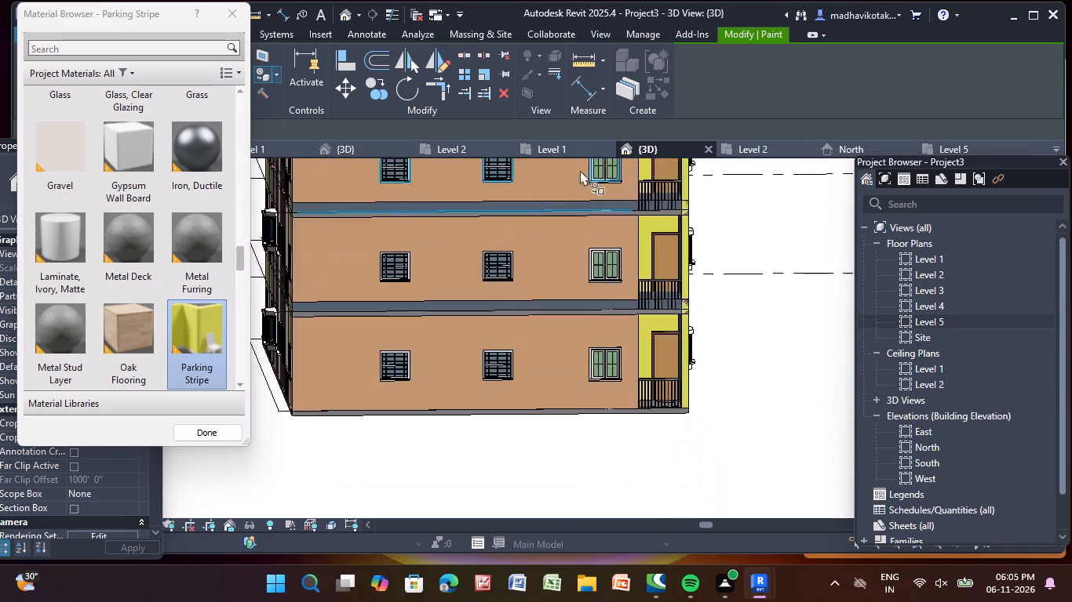
{"action": "scroll", "coordinate": [588, 183], "scroll_direction": "up", "scroll_amount": 16}
{"action": "left_click", "coordinate": [711, 227]}
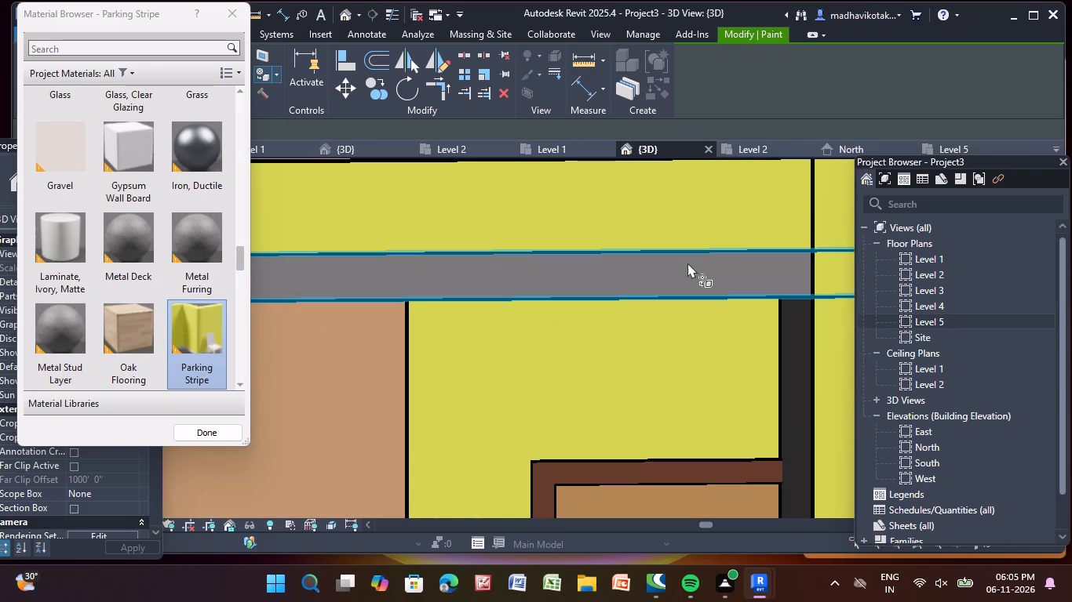
{"action": "left_click", "coordinate": [678, 280]}
{"action": "scroll", "coordinate": [676, 263], "scroll_direction": "down", "scroll_amount": 7}
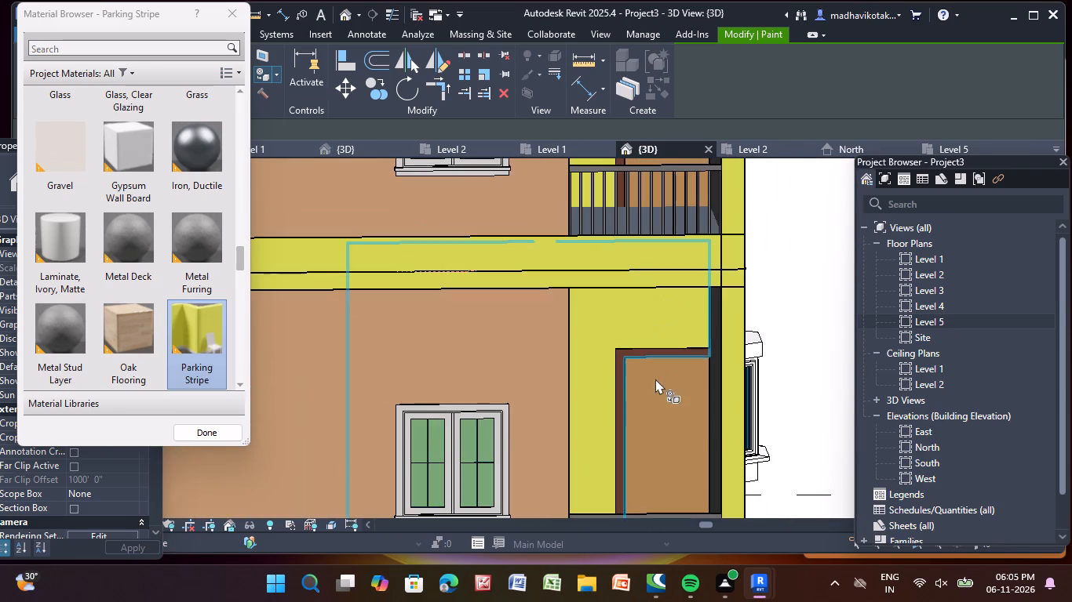
{"action": "middle_click_drag", "start_coordinate": [655, 279], "coordinate": [685, 0]}
{"action": "scroll", "coordinate": [662, 337], "scroll_direction": "up", "scroll_amount": 4}
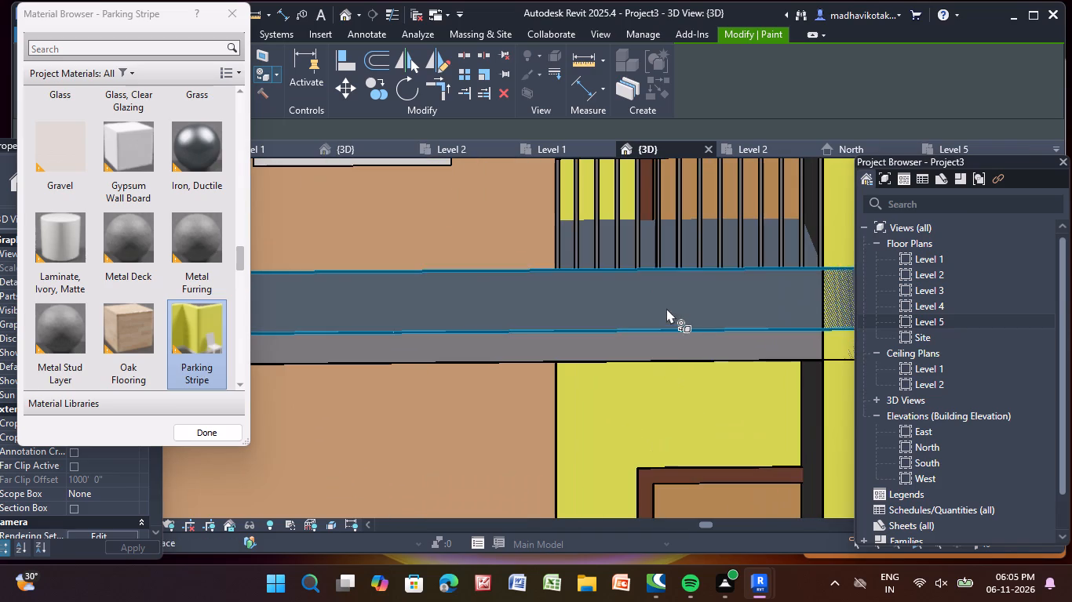
{"action": "left_click", "coordinate": [667, 307]}
{"action": "left_click", "coordinate": [651, 346]}
Paint the ground-floor slab's top face at the balcony and its front edge with Parking Stripe.
{"action": "scroll", "coordinate": [649, 334], "scroll_direction": "down", "scroll_amount": 4}
{"action": "middle_click_drag", "start_coordinate": [647, 309], "coordinate": [639, 59]}
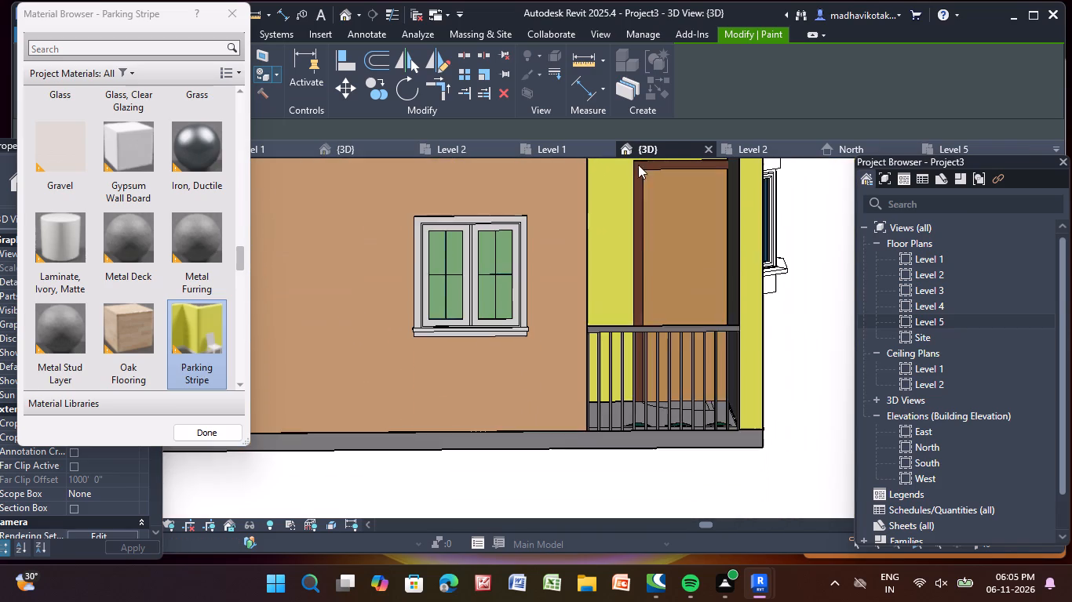
{"action": "scroll", "coordinate": [635, 419], "scroll_direction": "up", "scroll_amount": 8}
{"action": "left_click", "coordinate": [640, 397]}
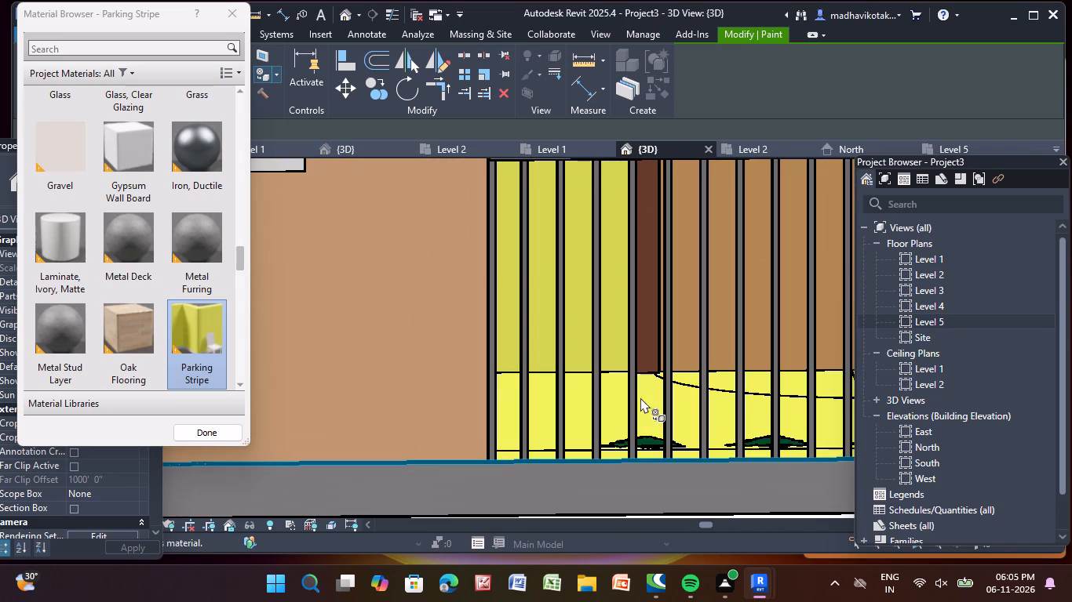
{"action": "left_click", "coordinate": [654, 495]}
Paint the roof slab's edge below the terrace railing on the end facade with Parking Stripe.
{"action": "scroll", "coordinate": [634, 456], "scroll_direction": "down", "scroll_amount": 15}
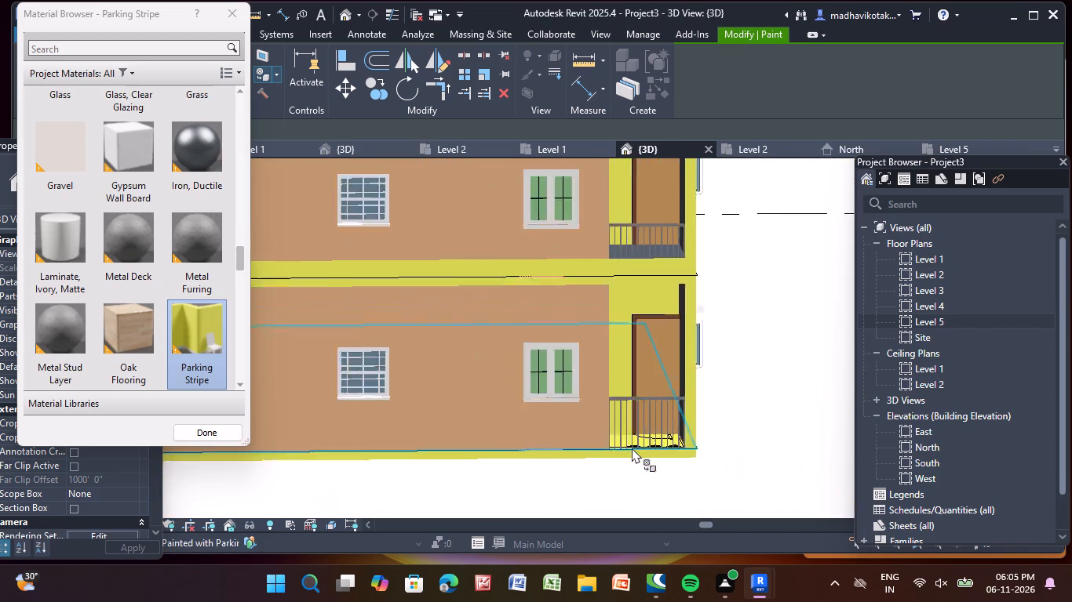
{"action": "scroll", "coordinate": [632, 448], "scroll_direction": "down", "scroll_amount": 2}
{"action": "scroll", "coordinate": [716, 457], "scroll_direction": "down", "scroll_amount": 4}
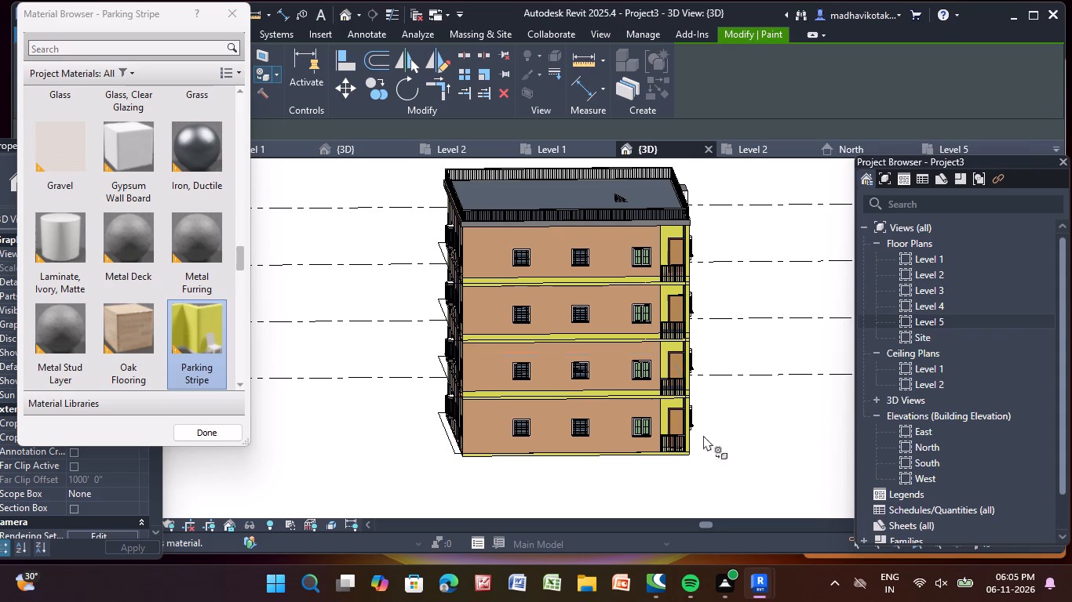
{"action": "scroll", "coordinate": [646, 182], "scroll_direction": "up", "scroll_amount": 15}
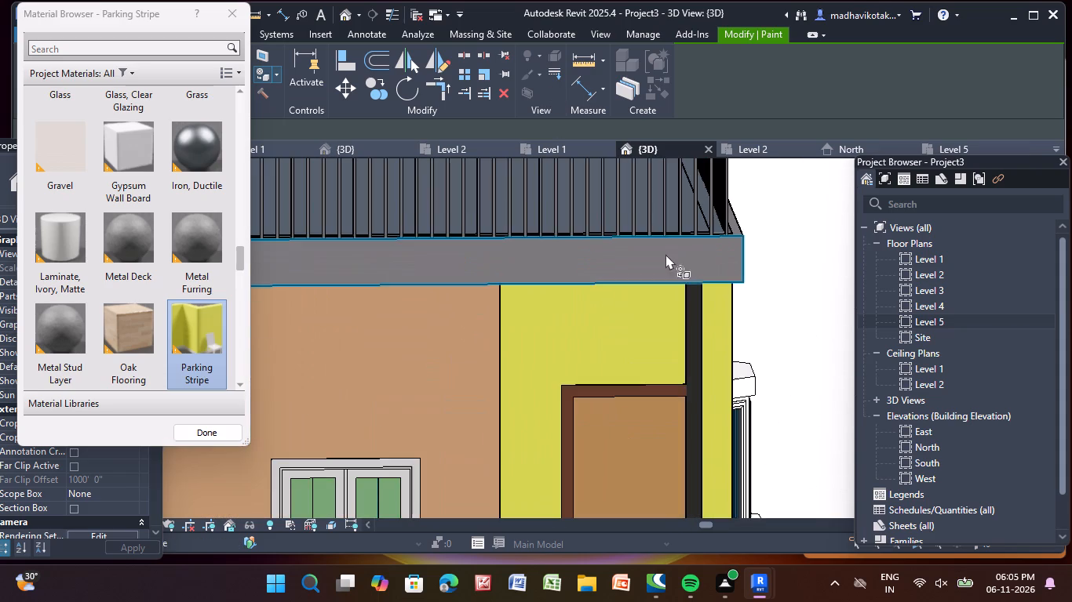
{"action": "left_click", "coordinate": [665, 254]}
Examine the roof edge and the rest of the end facade for surfaces still left unpainted.
{"action": "scroll", "coordinate": [665, 251], "scroll_direction": "down", "scroll_amount": 12}
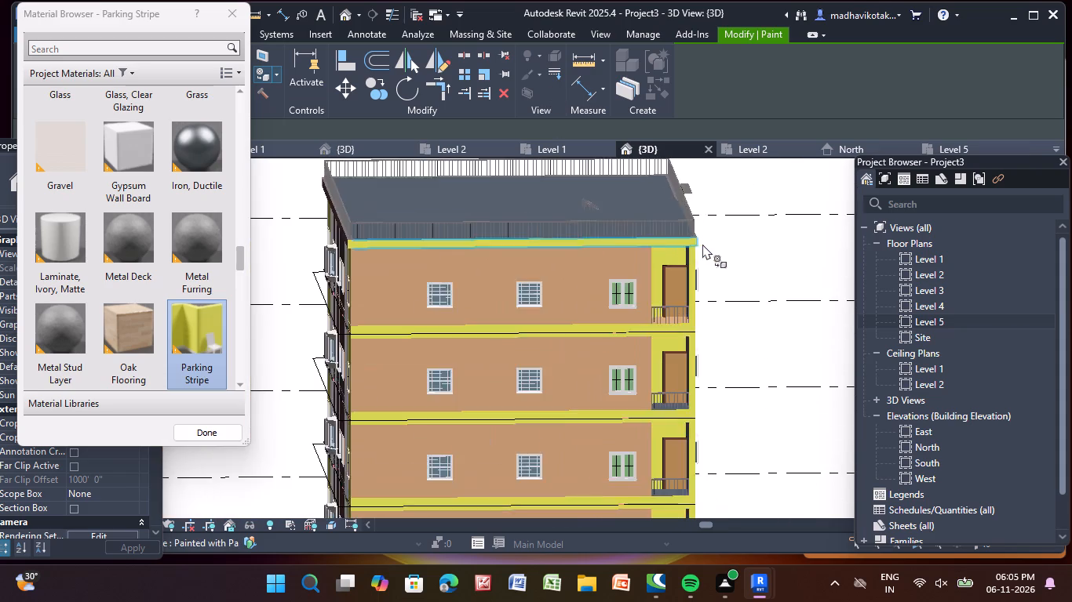
{"action": "scroll", "coordinate": [261, 301], "scroll_direction": "up", "scroll_amount": 1}
{"action": "scroll", "coordinate": [343, 204], "scroll_direction": "up", "scroll_amount": 9}
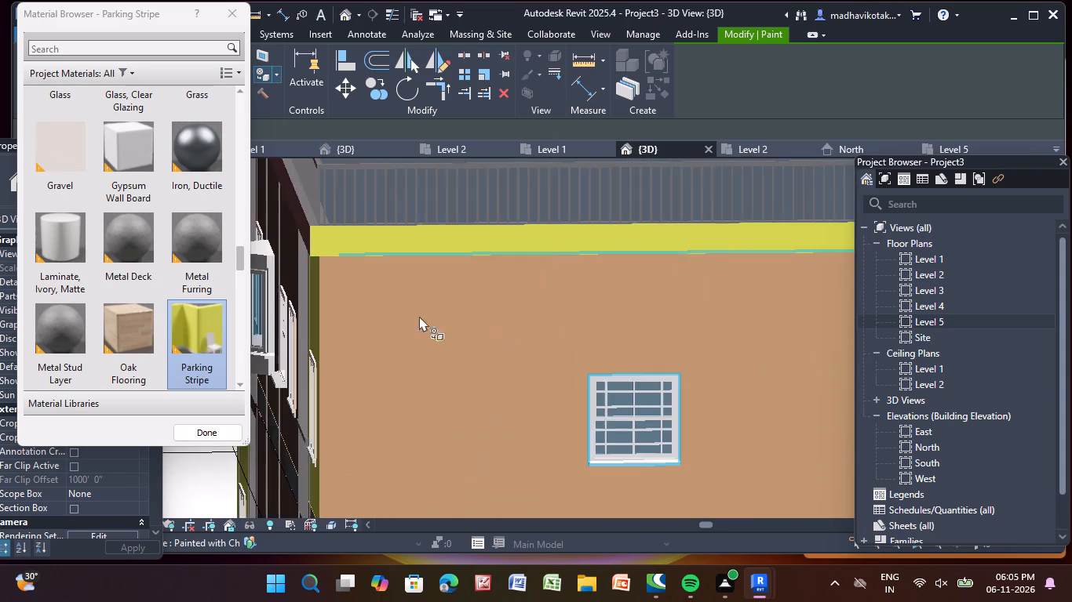
{"action": "scroll", "coordinate": [396, 317], "scroll_direction": "up", "scroll_amount": 1}
{"action": "scroll", "coordinate": [396, 317], "scroll_direction": "down", "scroll_amount": 2}
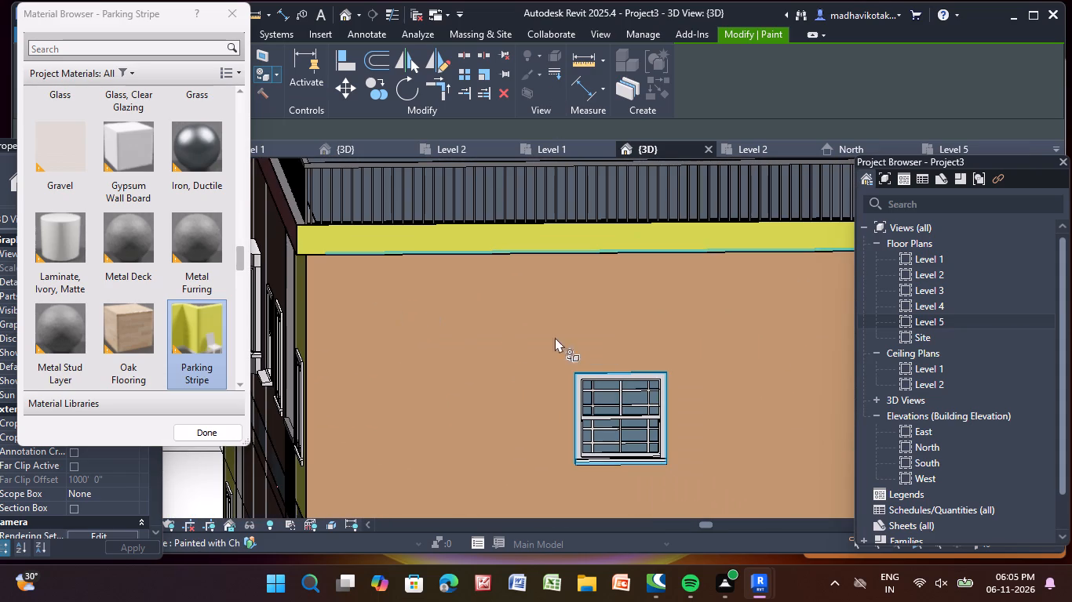
{"action": "scroll", "coordinate": [583, 346], "scroll_direction": "down", "scroll_amount": 13}
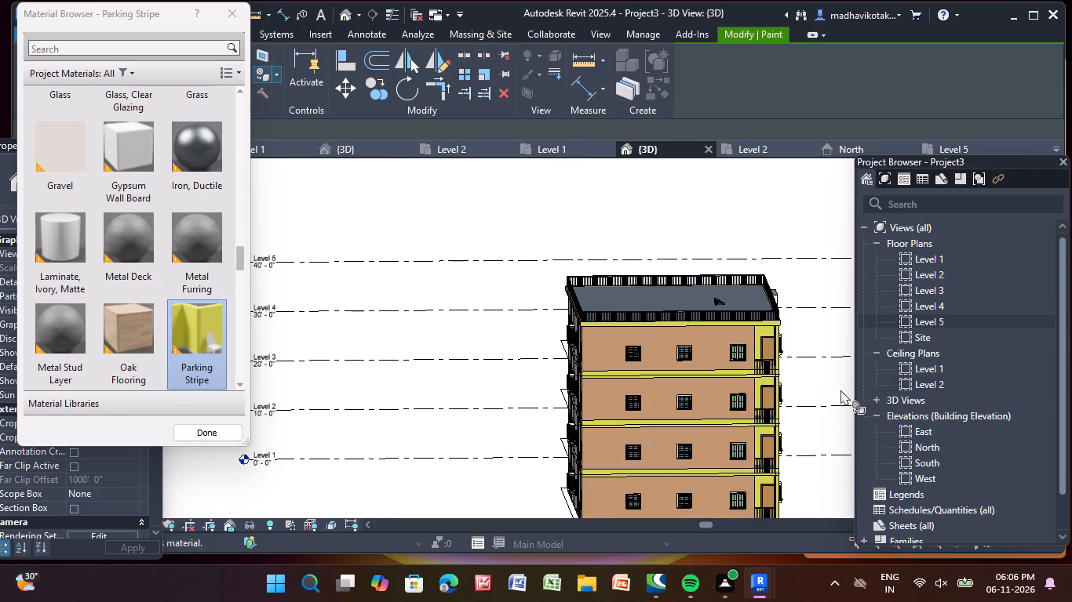
{"action": "scroll", "coordinate": [786, 395], "scroll_direction": "down", "scroll_amount": 1}
Paint the inner side walls of the end facade's corner balconies on all four floors with Parking Stripe.
{"action": "middle_click_drag", "start_coordinate": [768, 428], "coordinate": [728, 368]}
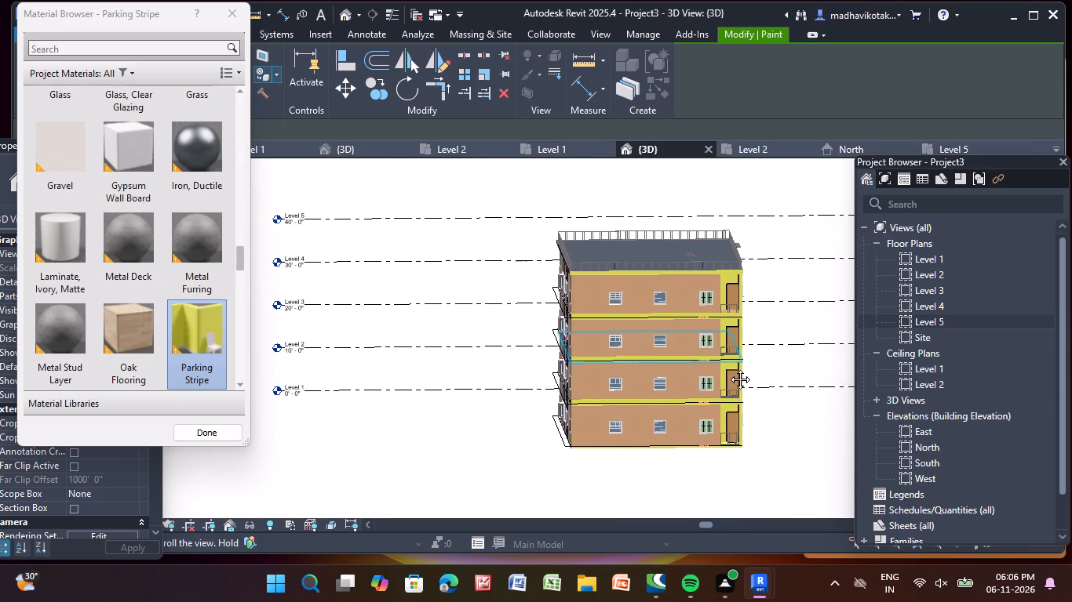
{"action": "middle_click_drag", "start_coordinate": [728, 368], "coordinate": [731, 368]}
{"action": "middle_click_drag", "start_coordinate": [770, 437], "coordinate": [651, 438]}
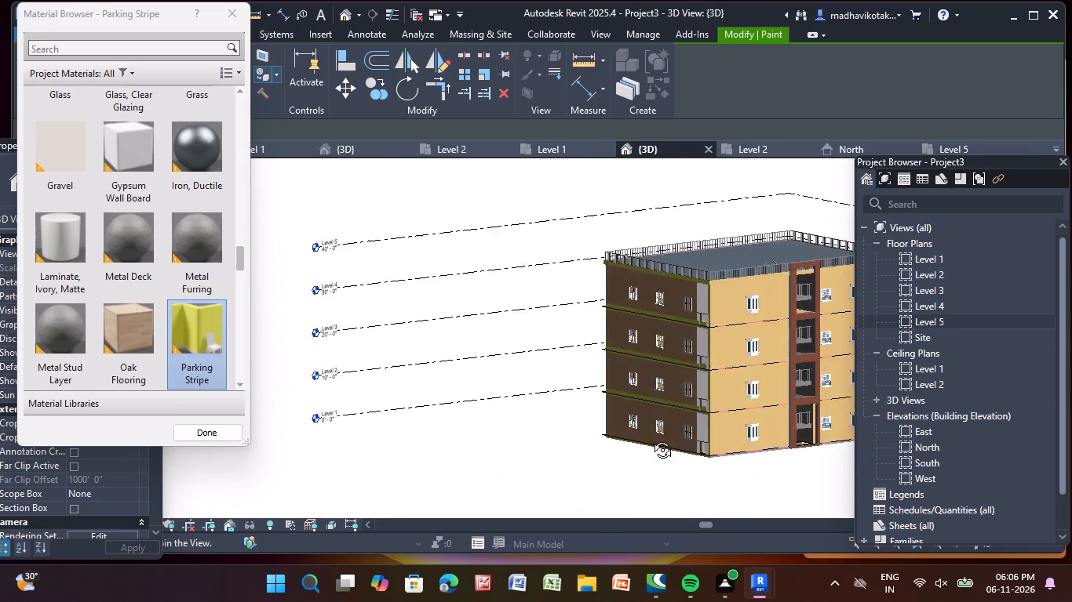
{"action": "middle_click_drag", "start_coordinate": [651, 438], "coordinate": [616, 418]}
{"action": "scroll", "coordinate": [665, 373], "scroll_direction": "up", "scroll_amount": 13}
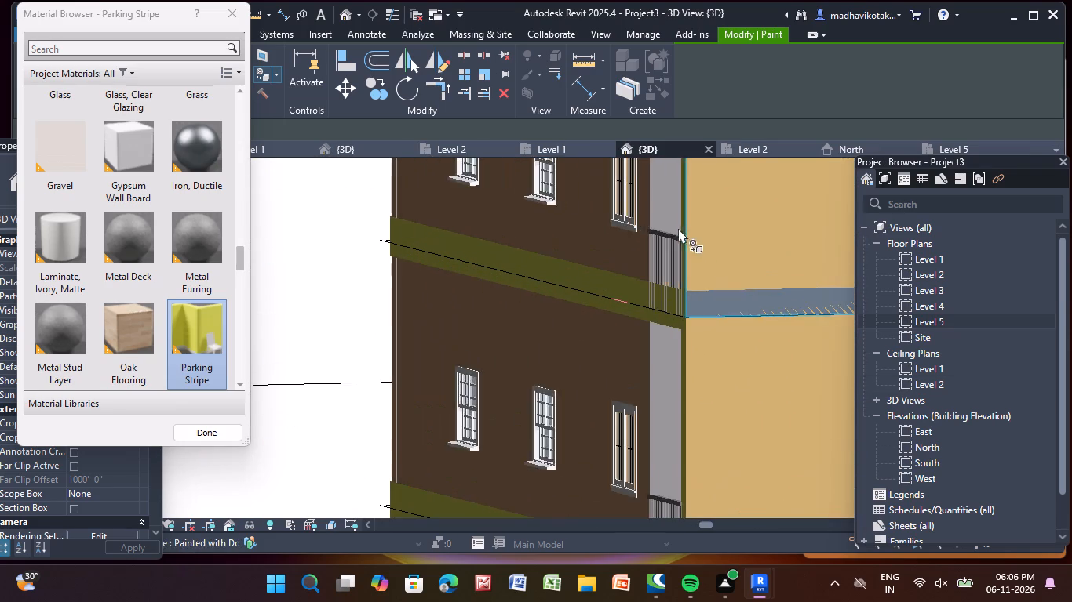
{"action": "left_click", "coordinate": [668, 212]}
{"action": "left_click", "coordinate": [669, 430]}
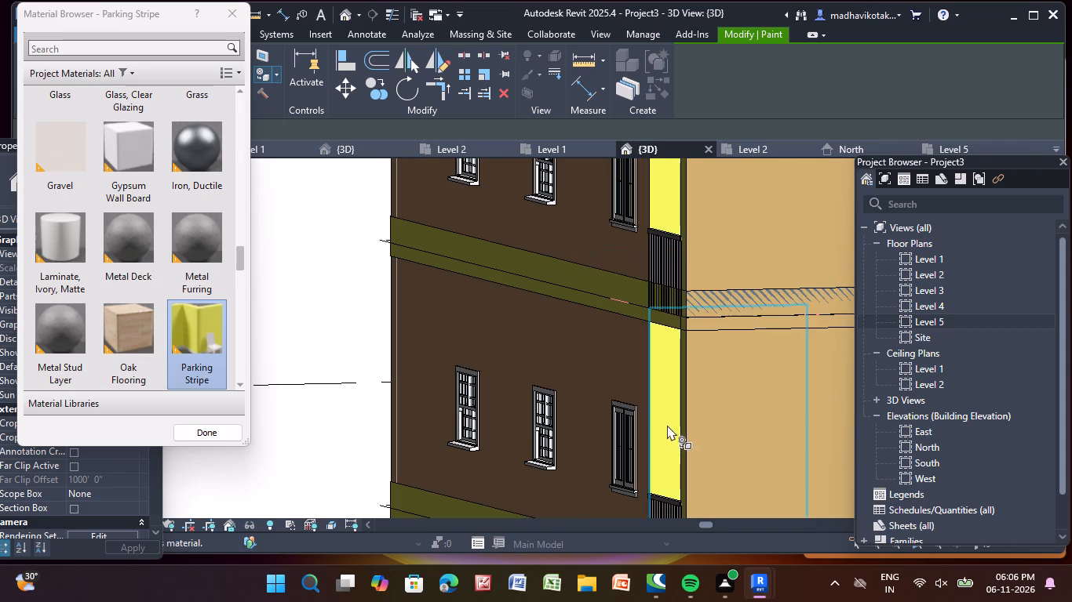
{"action": "middle_click_drag", "start_coordinate": [667, 419], "coordinate": [658, 234]}
{"action": "left_click", "coordinate": [663, 473]}
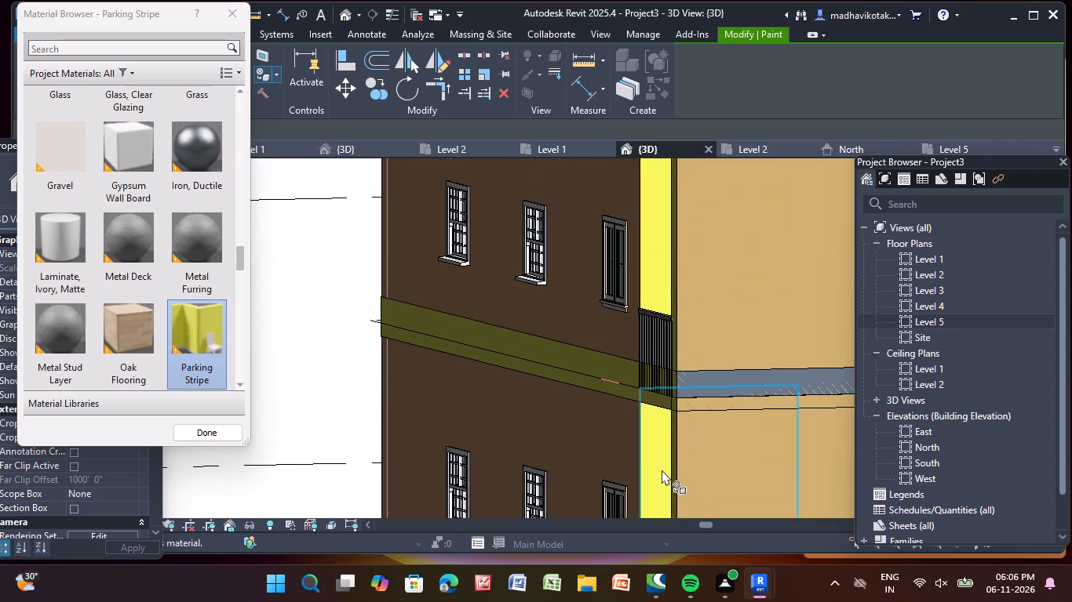
{"action": "middle_click_drag", "start_coordinate": [656, 464], "coordinate": [643, 75]}
{"action": "left_click", "coordinate": [650, 356]}
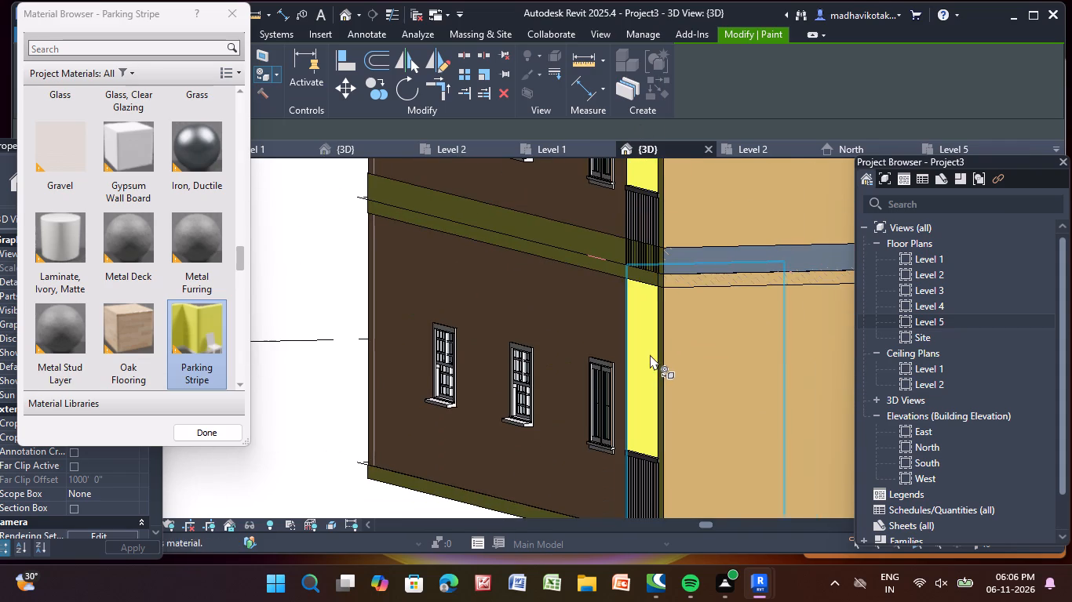
Paint the side walls of the corner balconies beside the staircase facade on all four floors with Parking Stripe.
{"action": "scroll", "coordinate": [698, 292], "scroll_direction": "down", "scroll_amount": 7}
{"action": "middle_click_drag", "start_coordinate": [720, 332], "coordinate": [593, 351]}
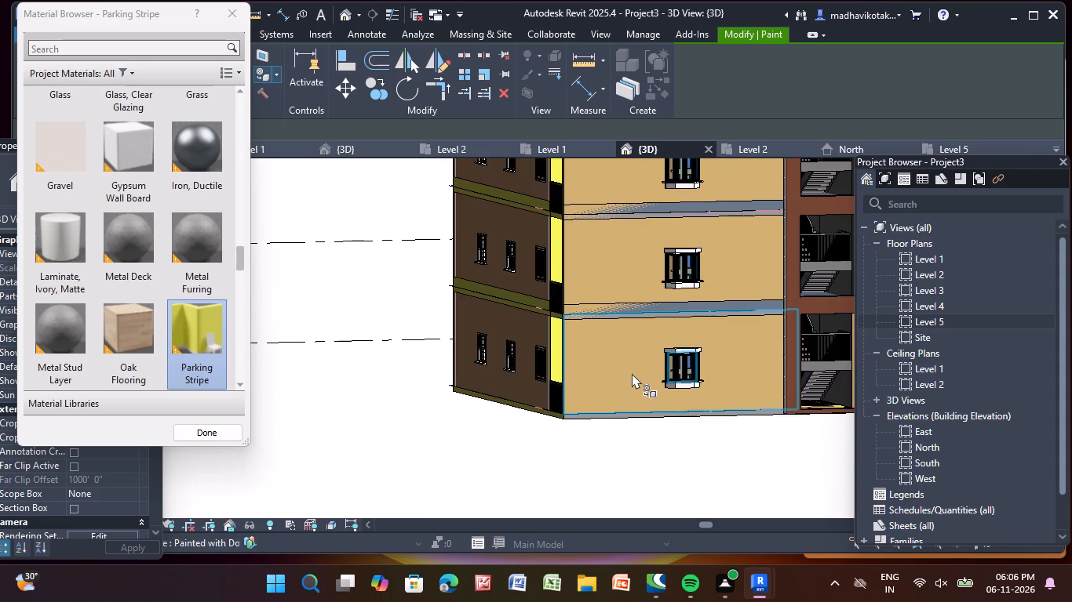
{"action": "middle_click_drag", "start_coordinate": [638, 375], "coordinate": [594, 375], "text": "shift"}
{"action": "scroll", "coordinate": [681, 318], "scroll_direction": "up", "scroll_amount": 4}
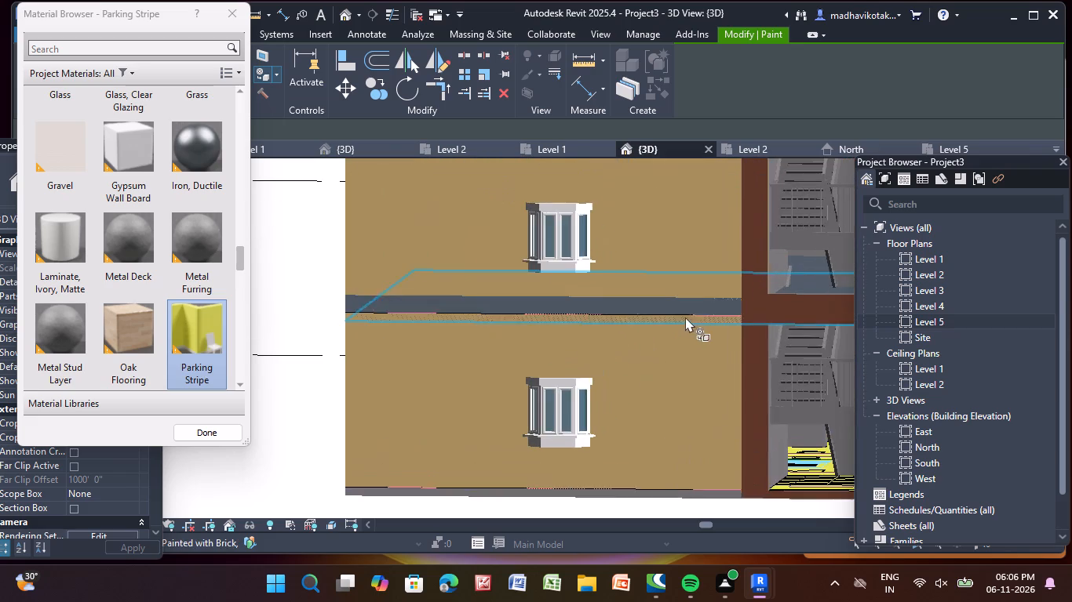
{"action": "scroll", "coordinate": [777, 444], "scroll_direction": "down", "scroll_amount": 4}
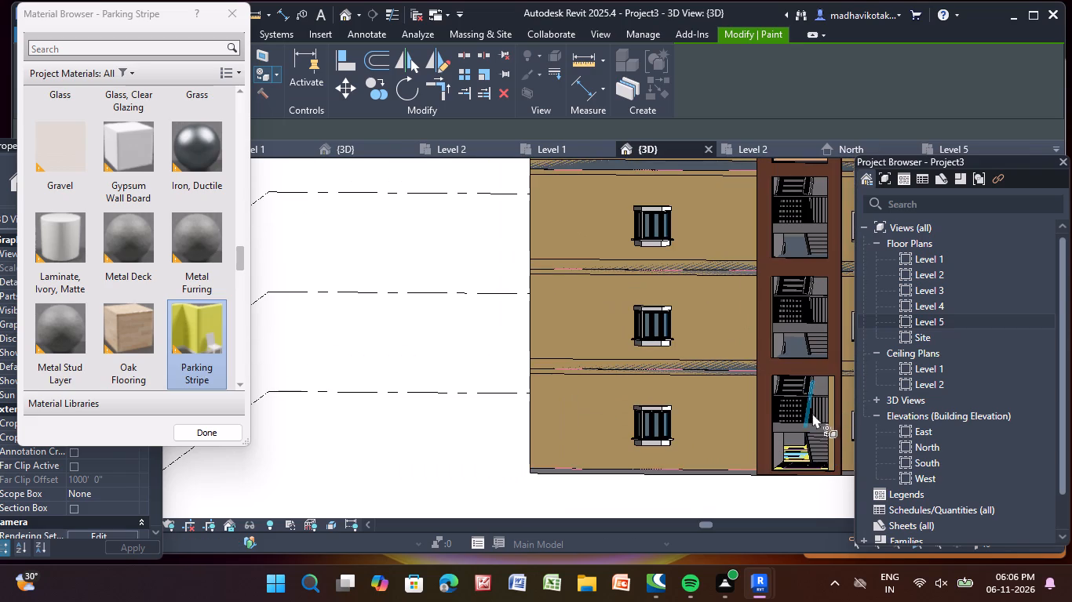
{"action": "middle_click_drag", "start_coordinate": [806, 412], "coordinate": [680, 386]}
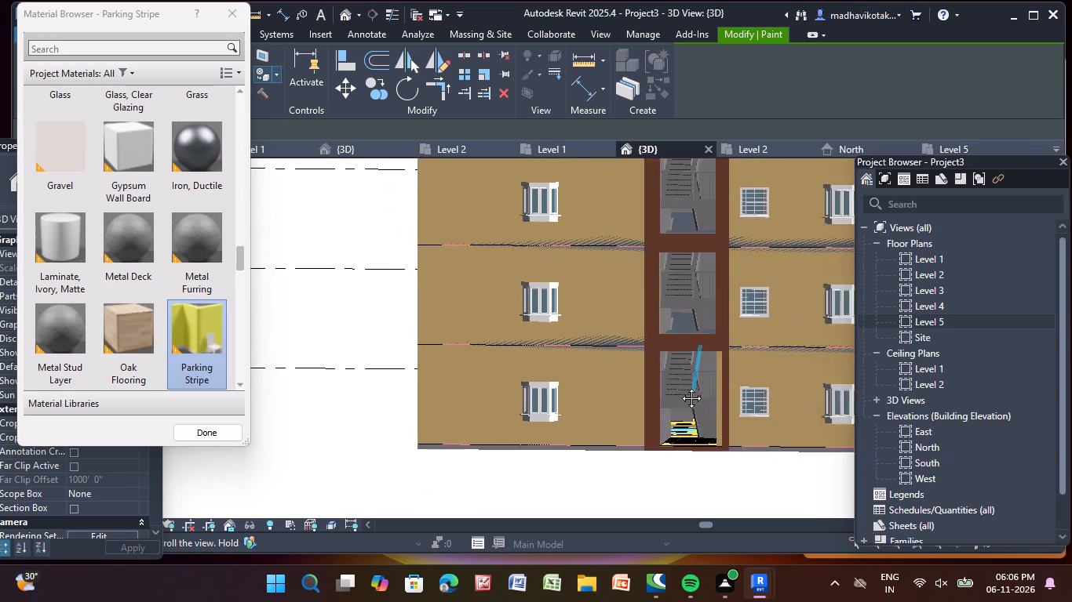
{"action": "middle_click_drag", "start_coordinate": [680, 386], "coordinate": [556, 411]}
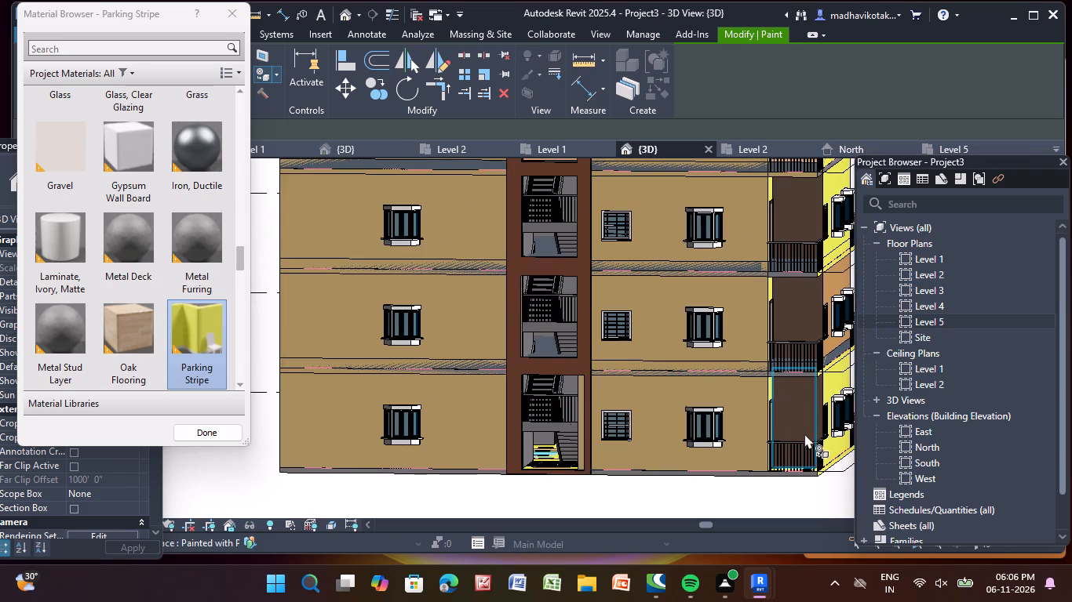
{"action": "scroll", "coordinate": [804, 432], "scroll_direction": "up", "scroll_amount": 10}
{"action": "left_click", "coordinate": [802, 414]}
{"action": "scroll", "coordinate": [797, 386], "scroll_direction": "down", "scroll_amount": 6}
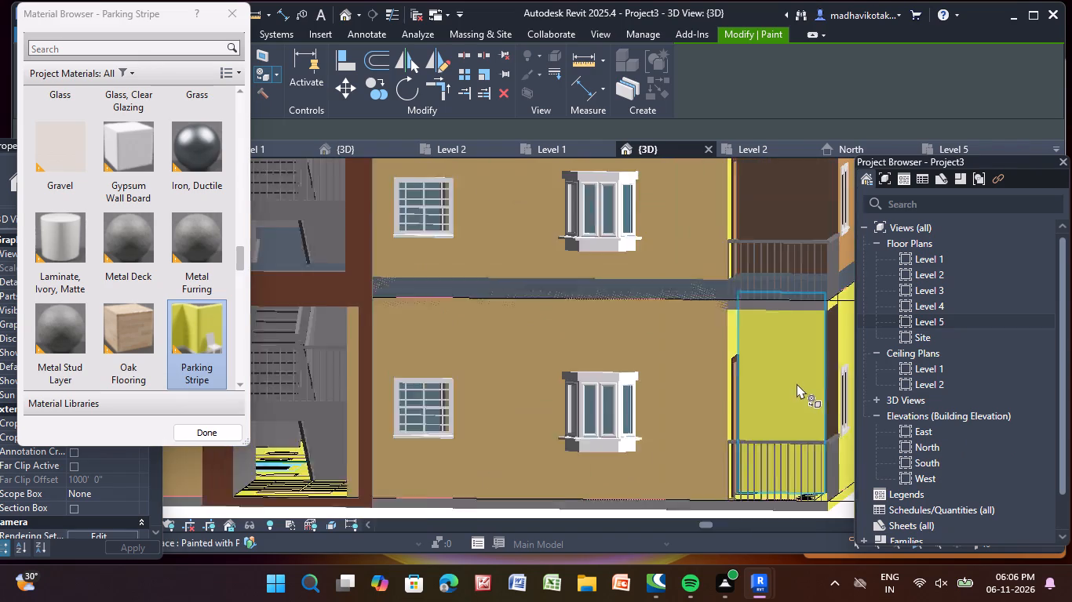
{"action": "middle_click_drag", "start_coordinate": [796, 384], "coordinate": [774, 499]}
{"action": "left_click", "coordinate": [745, 320]}
{"action": "middle_click_drag", "start_coordinate": [743, 362], "coordinate": [727, 520]}
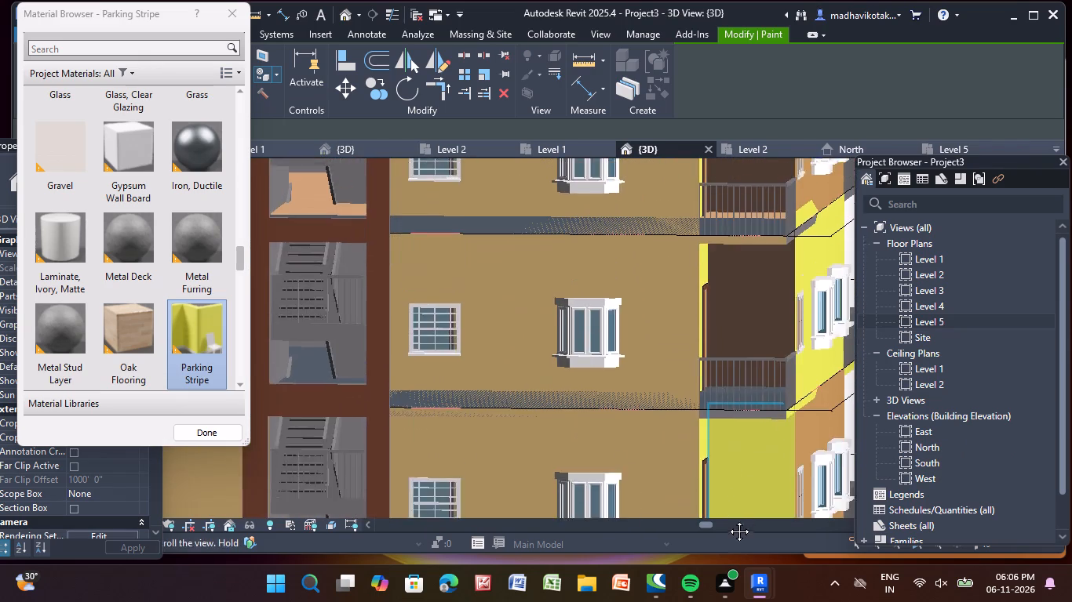
{"action": "middle_click_drag", "start_coordinate": [727, 520], "coordinate": [727, 516]}
{"action": "left_click", "coordinate": [749, 268]}
{"action": "scroll", "coordinate": [749, 273], "scroll_direction": "down", "scroll_amount": 1}
{"action": "middle_click_drag", "start_coordinate": [746, 314], "coordinate": [738, 586]}
{"action": "left_click", "coordinate": [742, 404]}
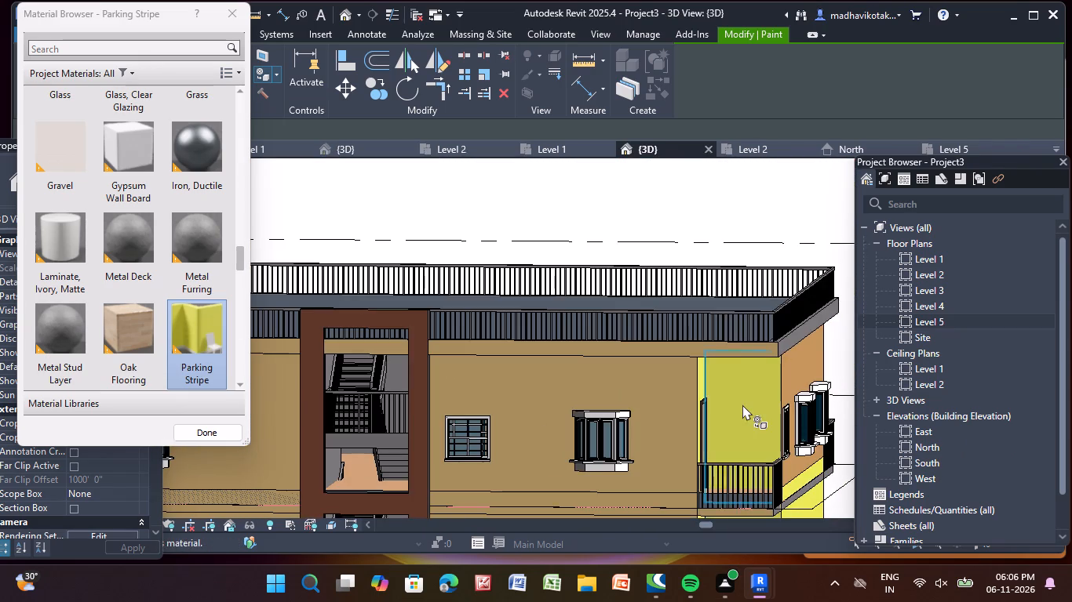
Examine the painted facades, corner balconies and roof edges from all around the building, and leave the Paint command.
{"action": "scroll", "coordinate": [742, 405], "scroll_direction": "down", "scroll_amount": 5}
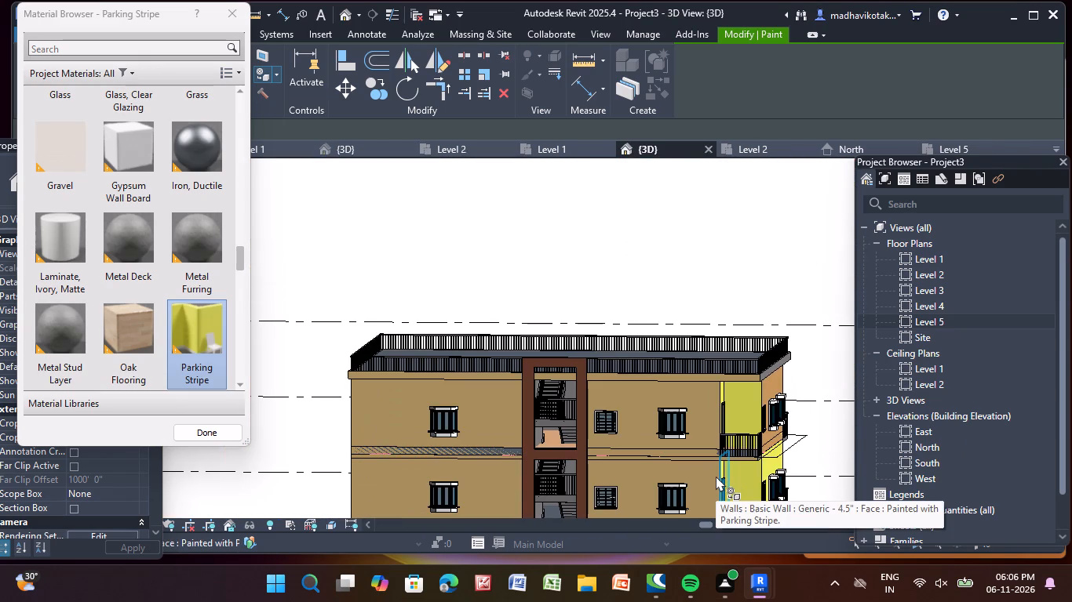
{"action": "middle_click_drag", "start_coordinate": [706, 446], "coordinate": [647, 355]}
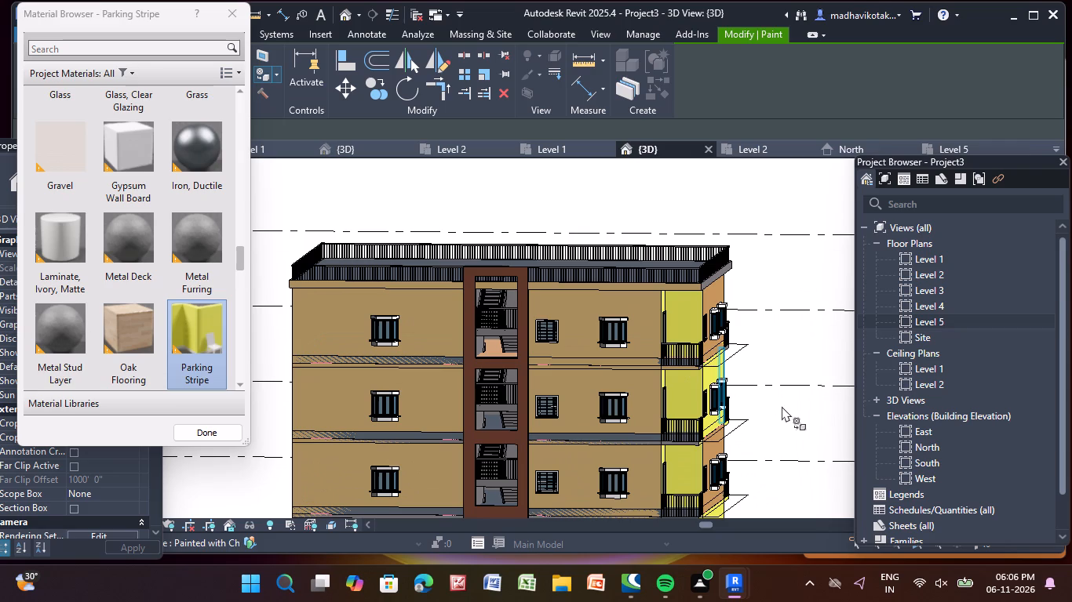
{"action": "middle_click_drag", "start_coordinate": [778, 408], "coordinate": [663, 430], "text": "shift"}
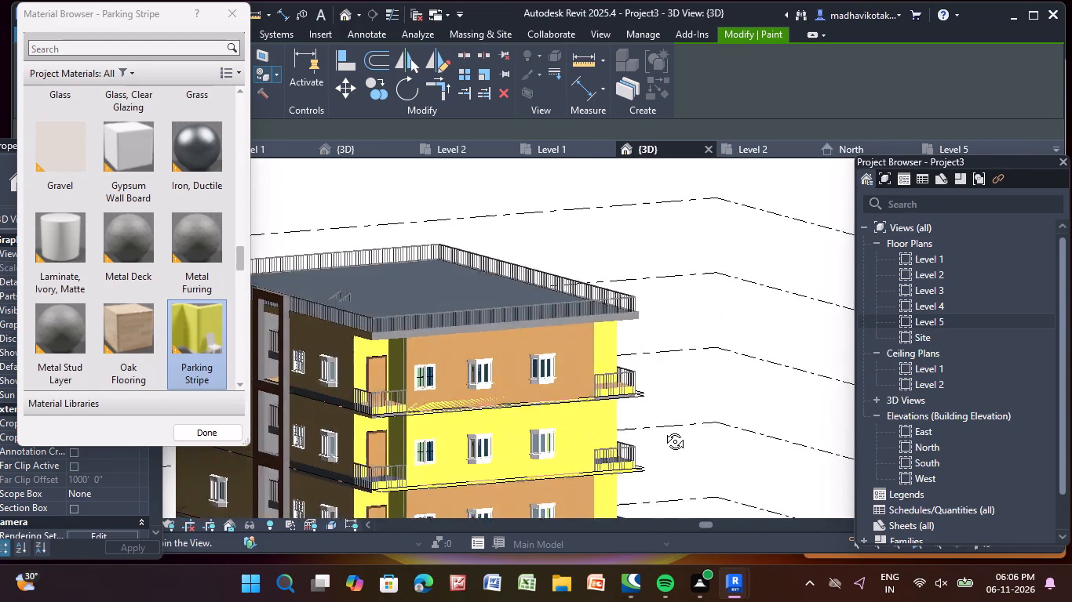
{"action": "middle_click_drag", "start_coordinate": [663, 430], "coordinate": [664, 431], "text": "shift"}
{"action": "scroll", "coordinate": [662, 423], "scroll_direction": "down", "scroll_amount": 3}
{"action": "middle_click_drag", "start_coordinate": [662, 422], "coordinate": [685, 335]}
{"action": "scroll", "coordinate": [611, 405], "scroll_direction": "up", "scroll_amount": 4}
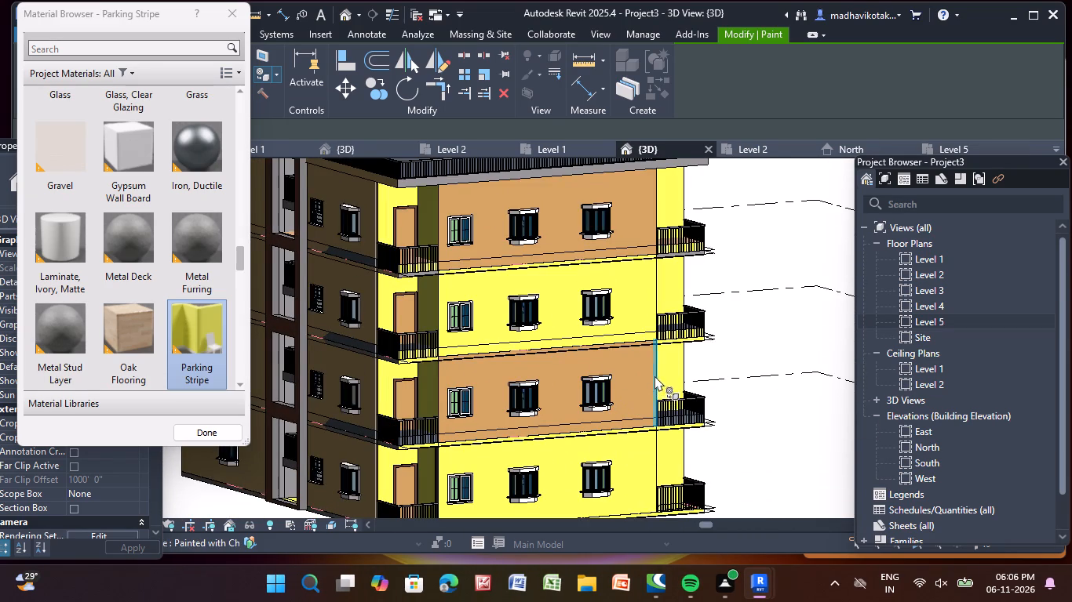
{"action": "scroll", "coordinate": [785, 336], "scroll_direction": "down", "scroll_amount": 2}
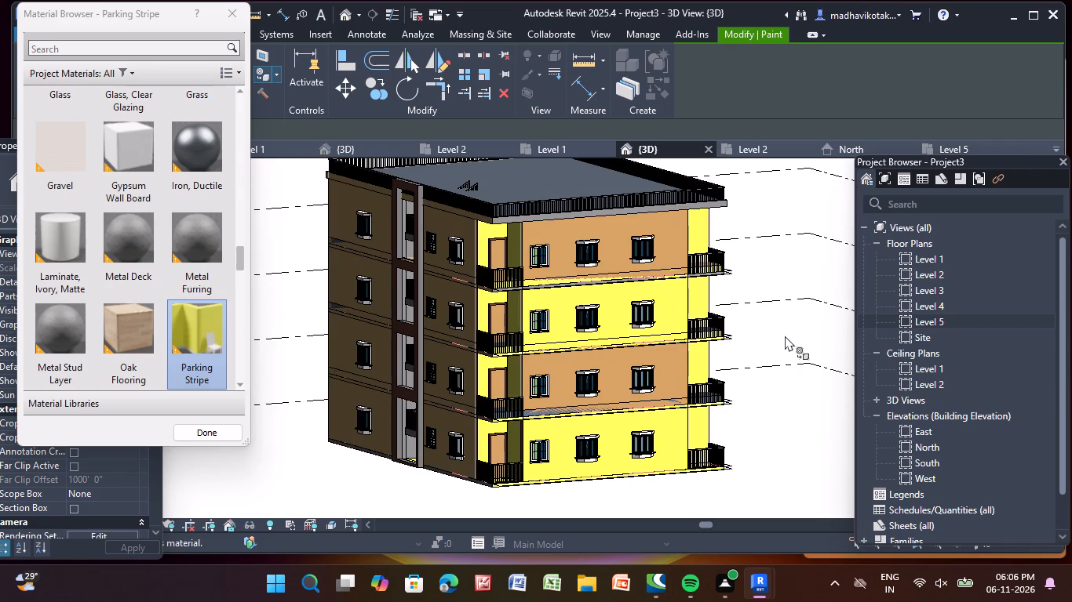
{"action": "middle_click_drag", "start_coordinate": [785, 335], "coordinate": [659, 361], "text": "shift"}
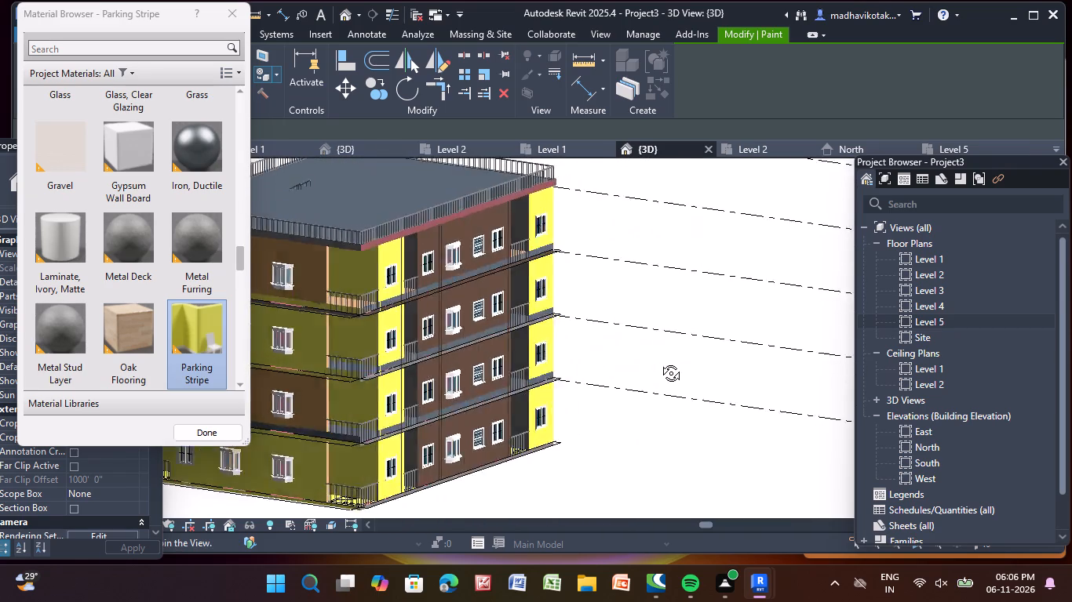
{"action": "middle_click_drag", "start_coordinate": [659, 361], "coordinate": [532, 366], "text": "shift"}
{"action": "scroll", "coordinate": [541, 359], "scroll_direction": "down", "scroll_amount": 2}
{"action": "middle_click_drag", "start_coordinate": [556, 363], "coordinate": [591, 376]}
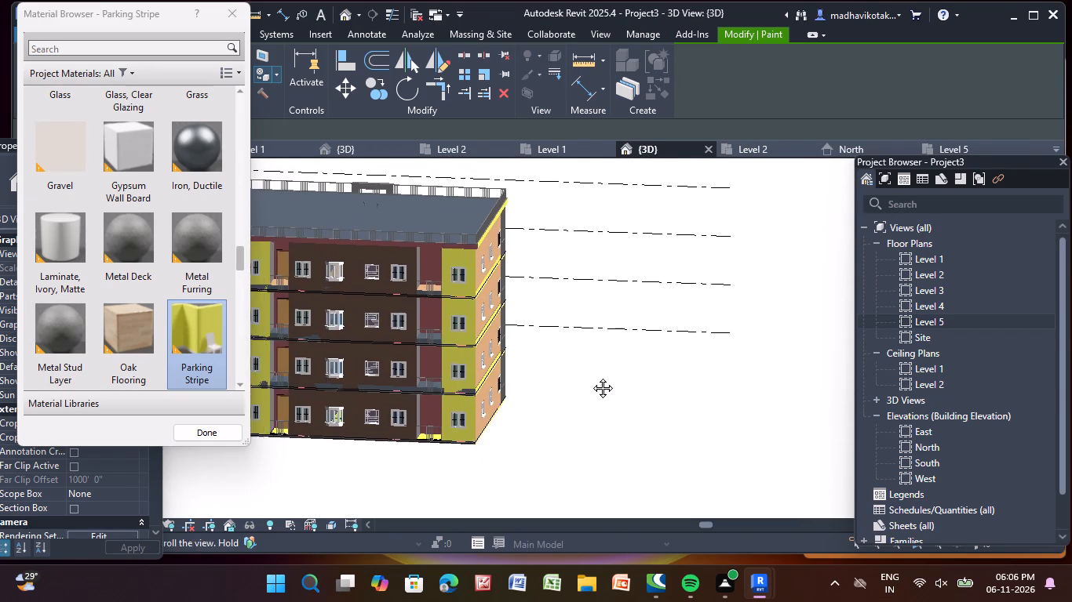
{"action": "middle_click_drag", "start_coordinate": [591, 376], "coordinate": [688, 375]}
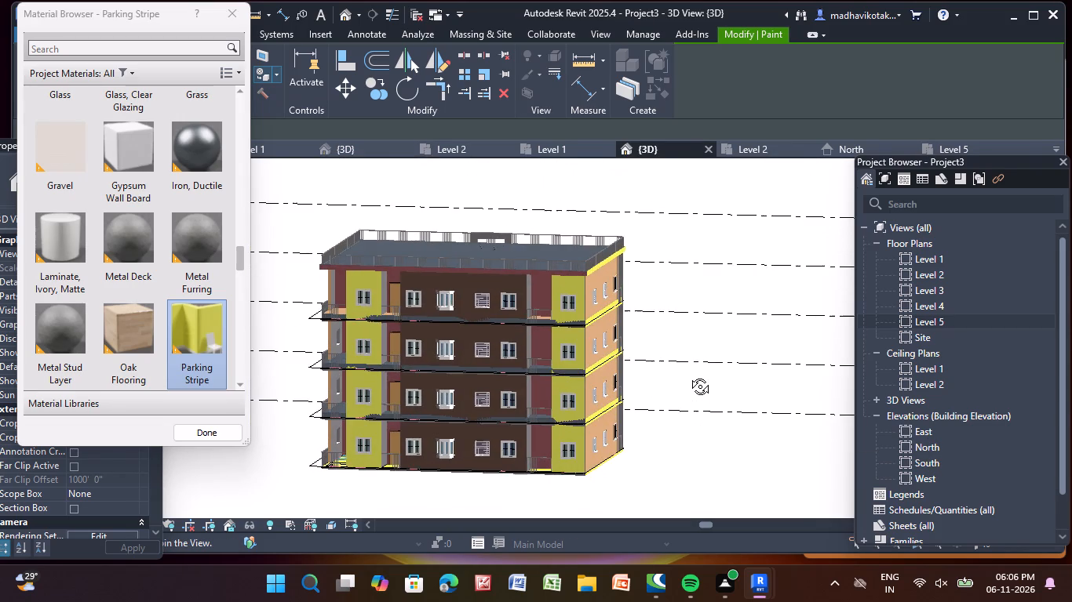
{"action": "middle_click_drag", "start_coordinate": [688, 375], "coordinate": [687, 375]}
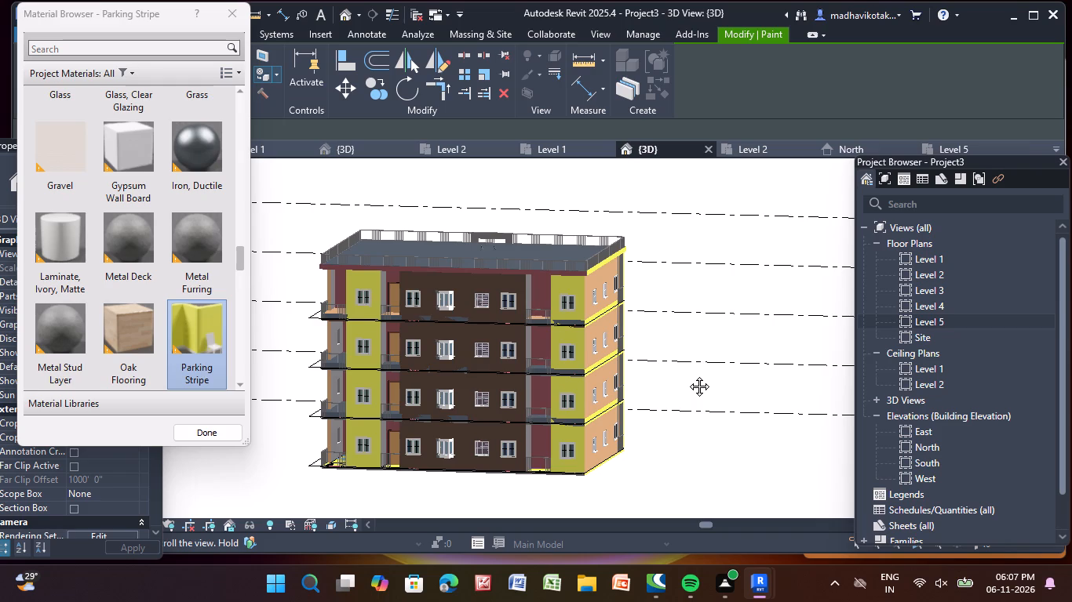
{"action": "middle_click_drag", "start_coordinate": [687, 375], "coordinate": [662, 380]}
{"action": "key", "text": "Escape"}
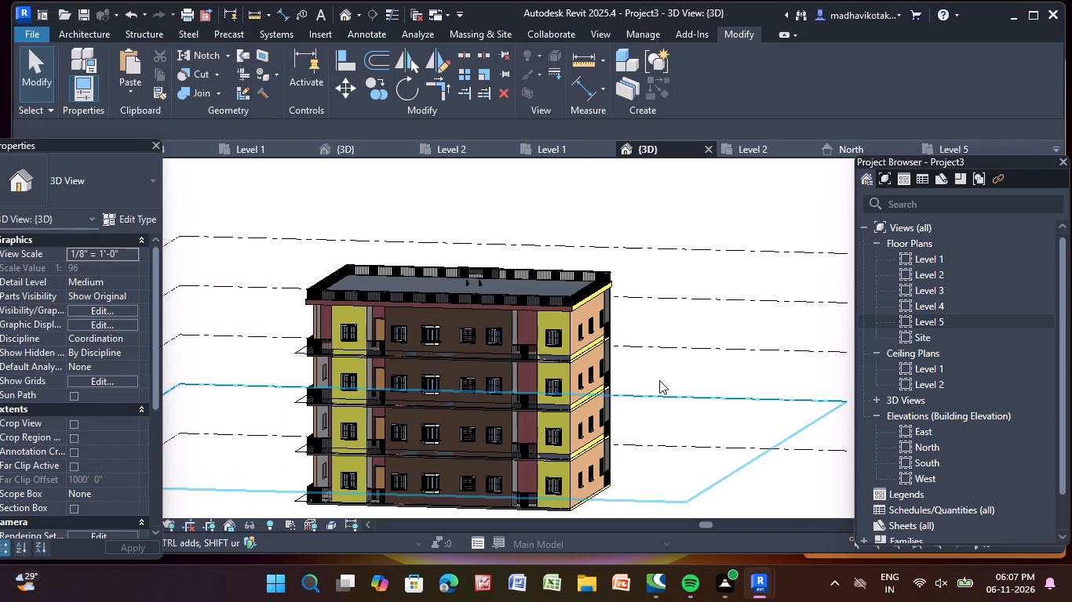
{"action": "key", "text": "Escape"}
{"action": "scroll", "coordinate": [523, 313], "scroll_direction": "up", "scroll_amount": 3}
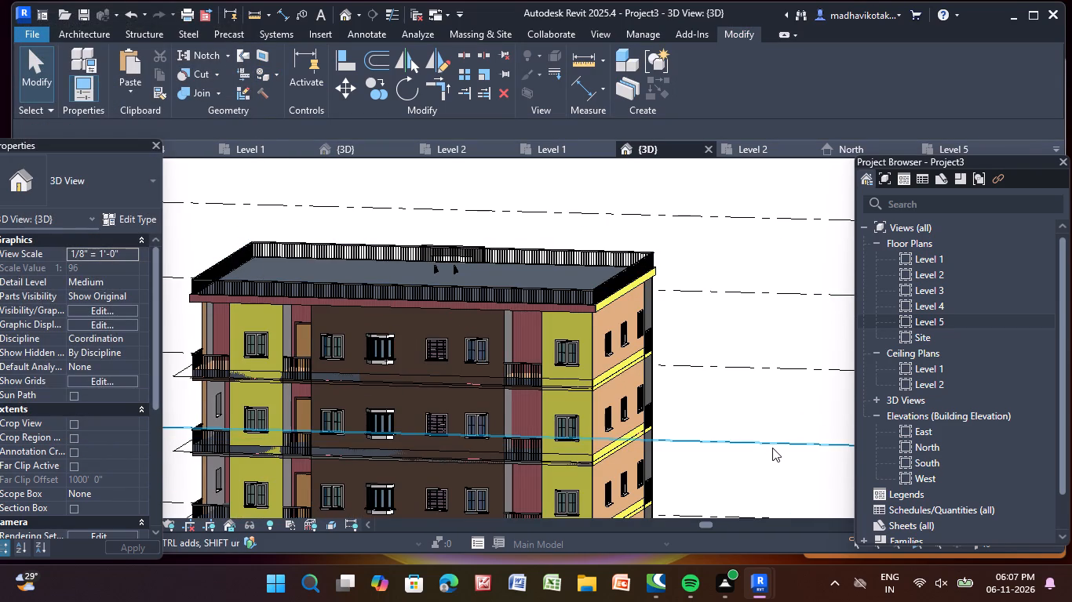
{"action": "middle_click_drag", "start_coordinate": [772, 448], "coordinate": [817, 402]}
{"action": "middle_click_drag", "start_coordinate": [809, 425], "coordinate": [826, 417]}
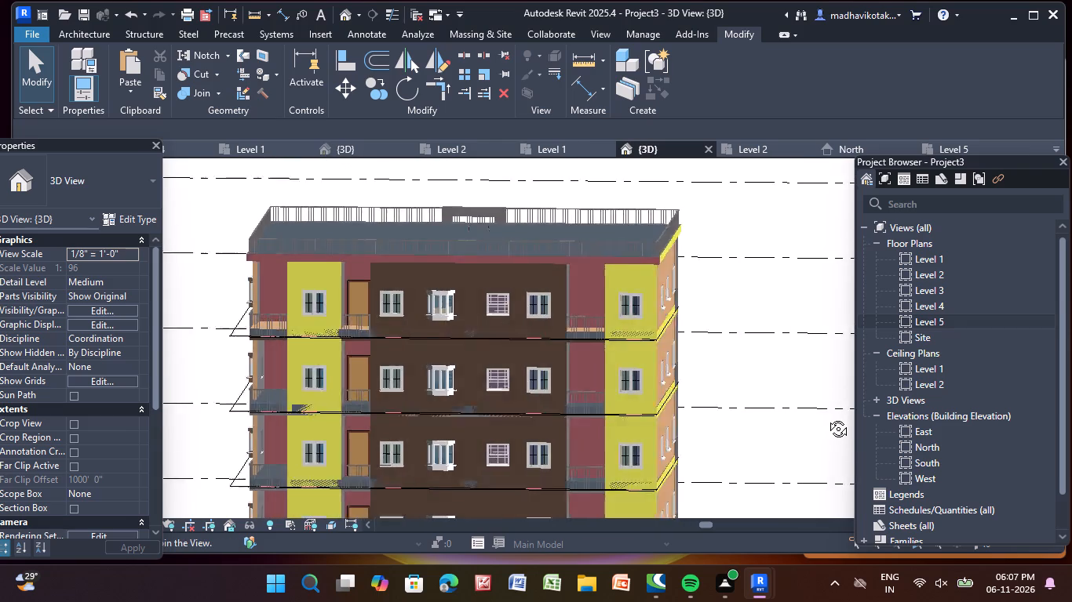
{"action": "middle_click_drag", "start_coordinate": [826, 417], "coordinate": [840, 413]}
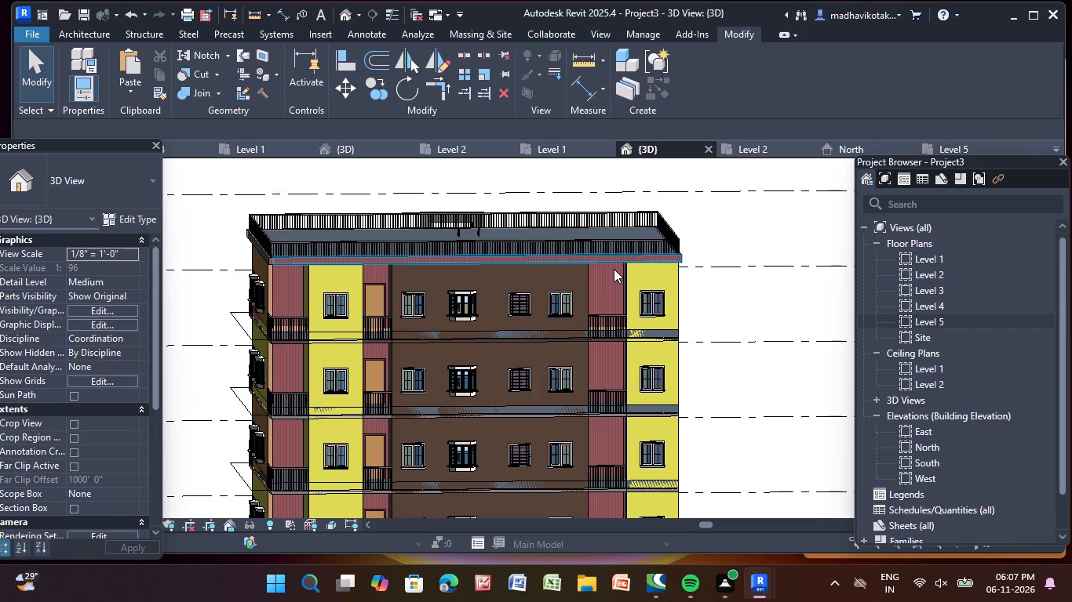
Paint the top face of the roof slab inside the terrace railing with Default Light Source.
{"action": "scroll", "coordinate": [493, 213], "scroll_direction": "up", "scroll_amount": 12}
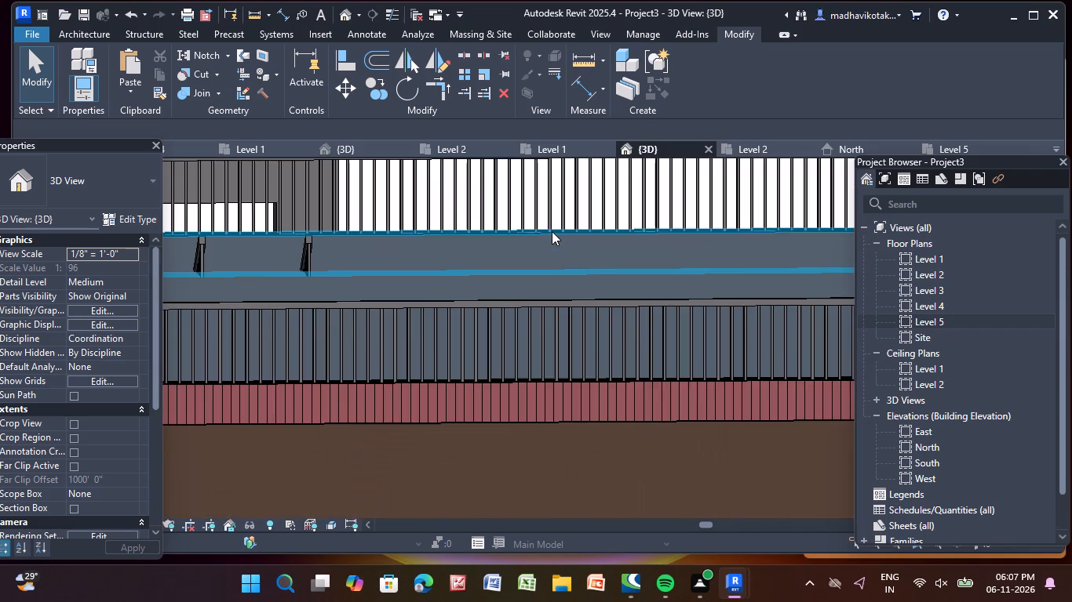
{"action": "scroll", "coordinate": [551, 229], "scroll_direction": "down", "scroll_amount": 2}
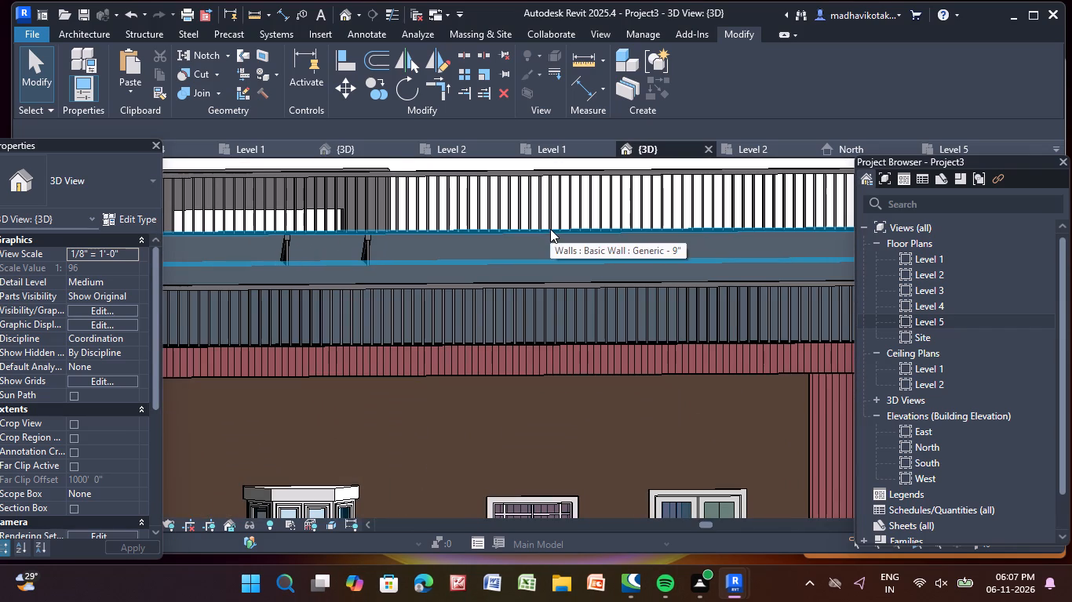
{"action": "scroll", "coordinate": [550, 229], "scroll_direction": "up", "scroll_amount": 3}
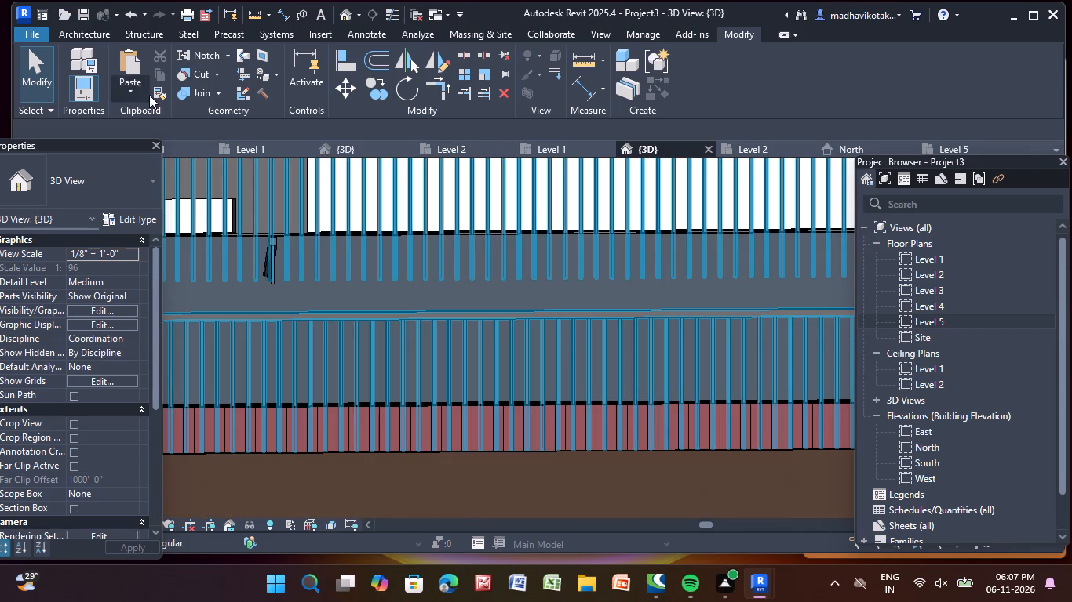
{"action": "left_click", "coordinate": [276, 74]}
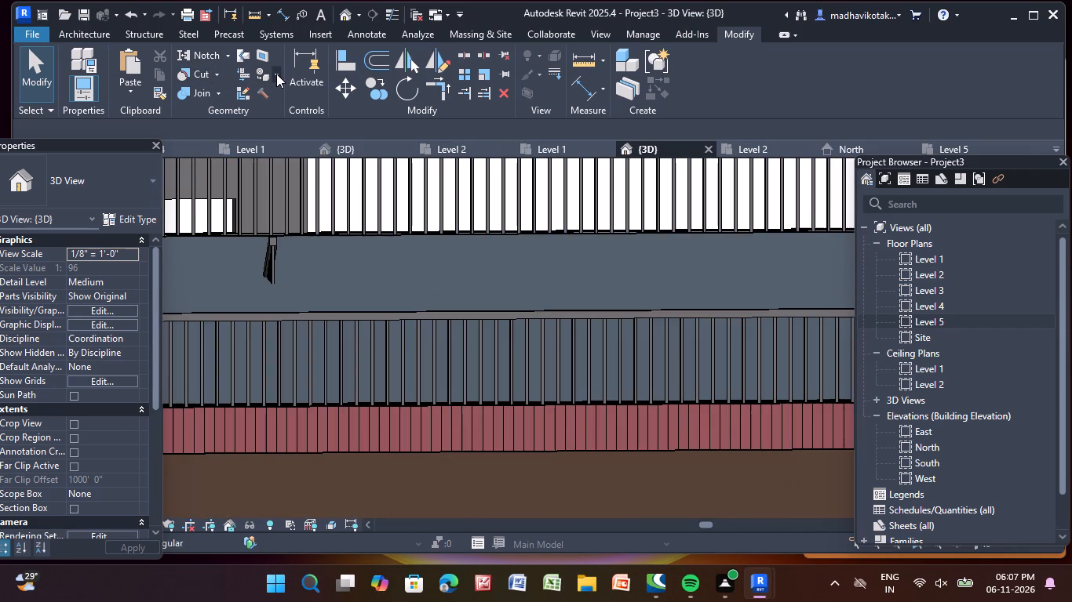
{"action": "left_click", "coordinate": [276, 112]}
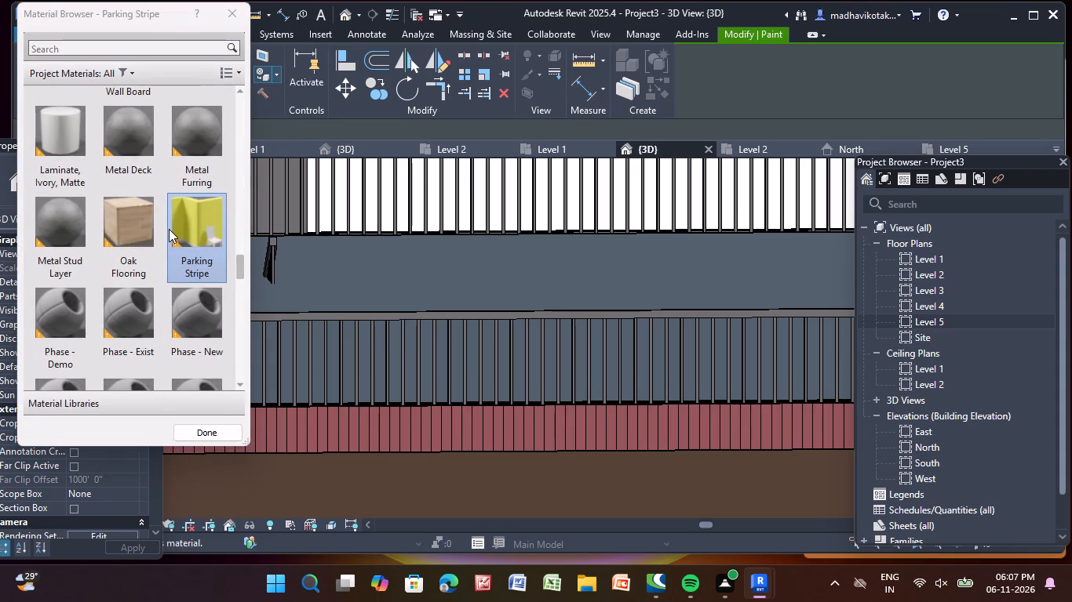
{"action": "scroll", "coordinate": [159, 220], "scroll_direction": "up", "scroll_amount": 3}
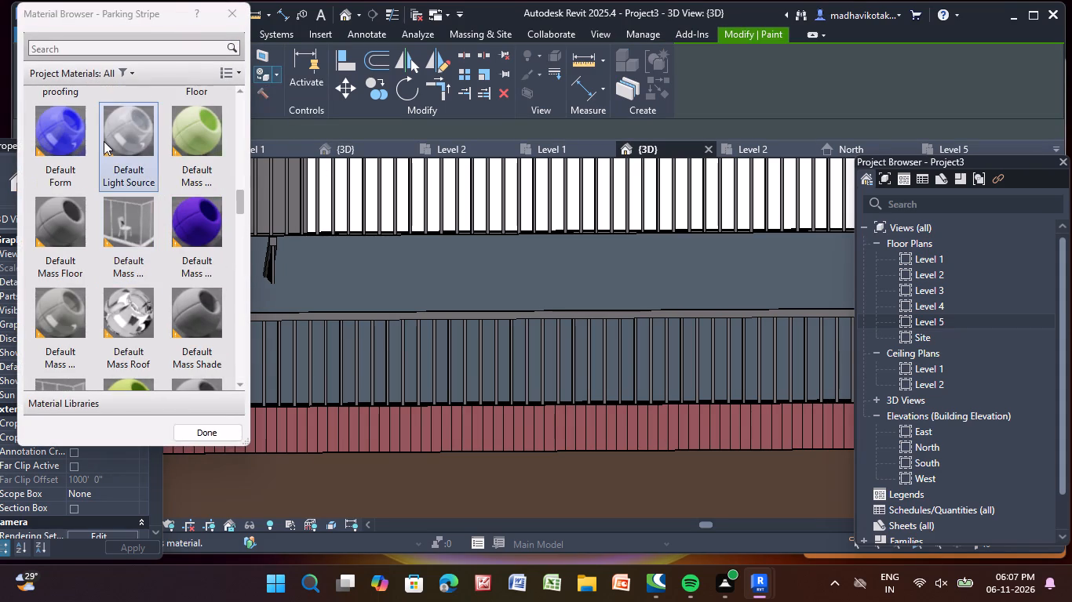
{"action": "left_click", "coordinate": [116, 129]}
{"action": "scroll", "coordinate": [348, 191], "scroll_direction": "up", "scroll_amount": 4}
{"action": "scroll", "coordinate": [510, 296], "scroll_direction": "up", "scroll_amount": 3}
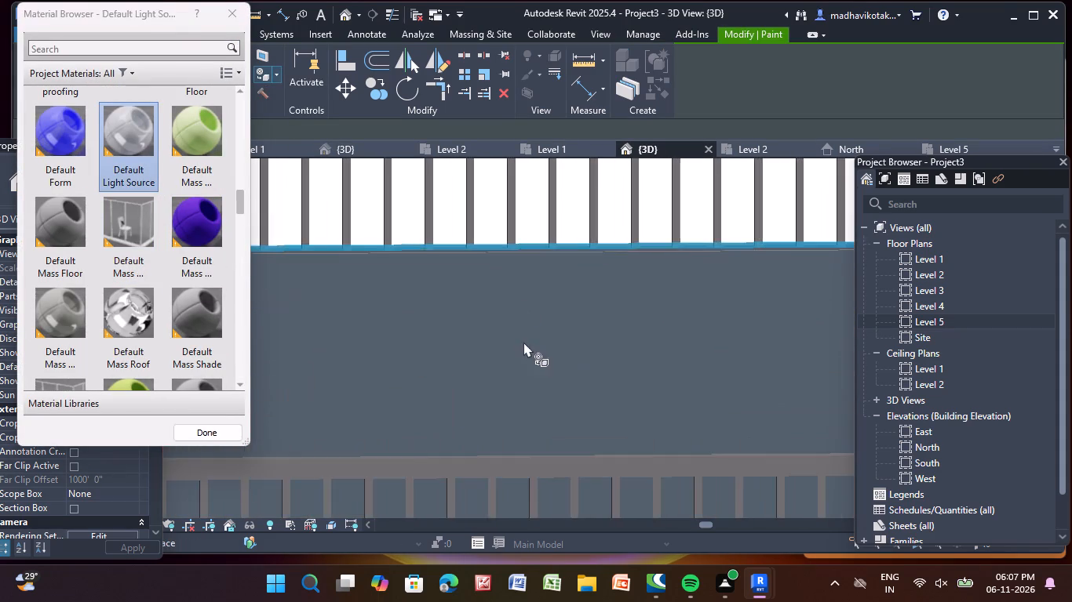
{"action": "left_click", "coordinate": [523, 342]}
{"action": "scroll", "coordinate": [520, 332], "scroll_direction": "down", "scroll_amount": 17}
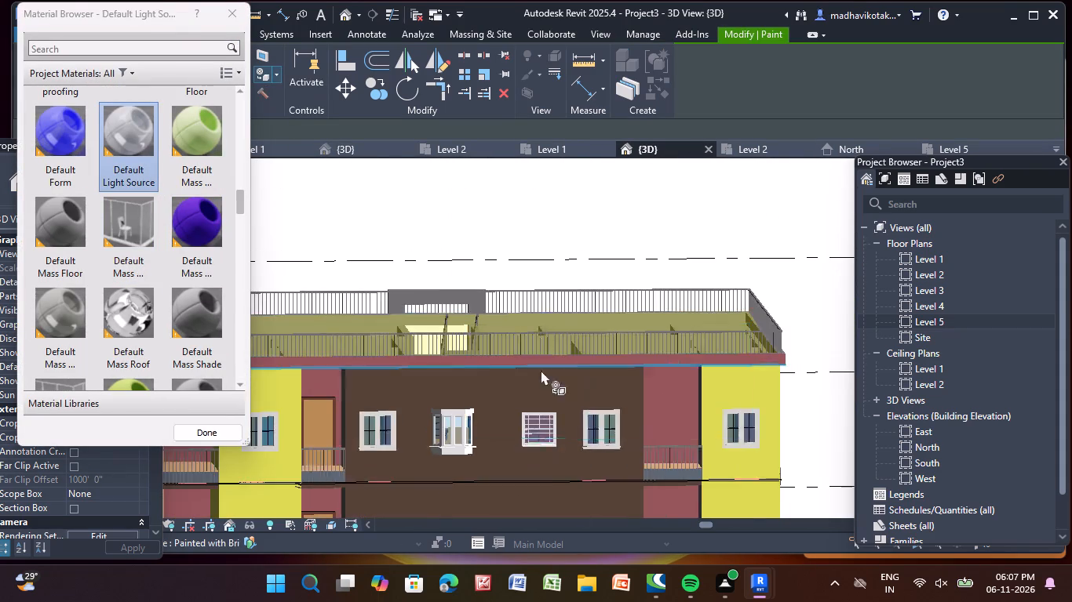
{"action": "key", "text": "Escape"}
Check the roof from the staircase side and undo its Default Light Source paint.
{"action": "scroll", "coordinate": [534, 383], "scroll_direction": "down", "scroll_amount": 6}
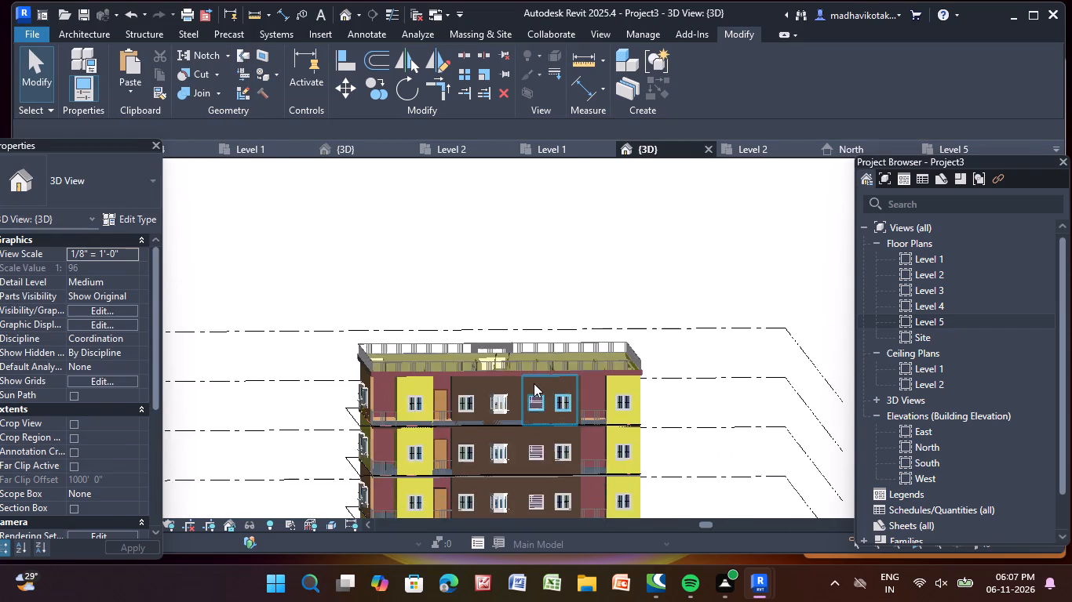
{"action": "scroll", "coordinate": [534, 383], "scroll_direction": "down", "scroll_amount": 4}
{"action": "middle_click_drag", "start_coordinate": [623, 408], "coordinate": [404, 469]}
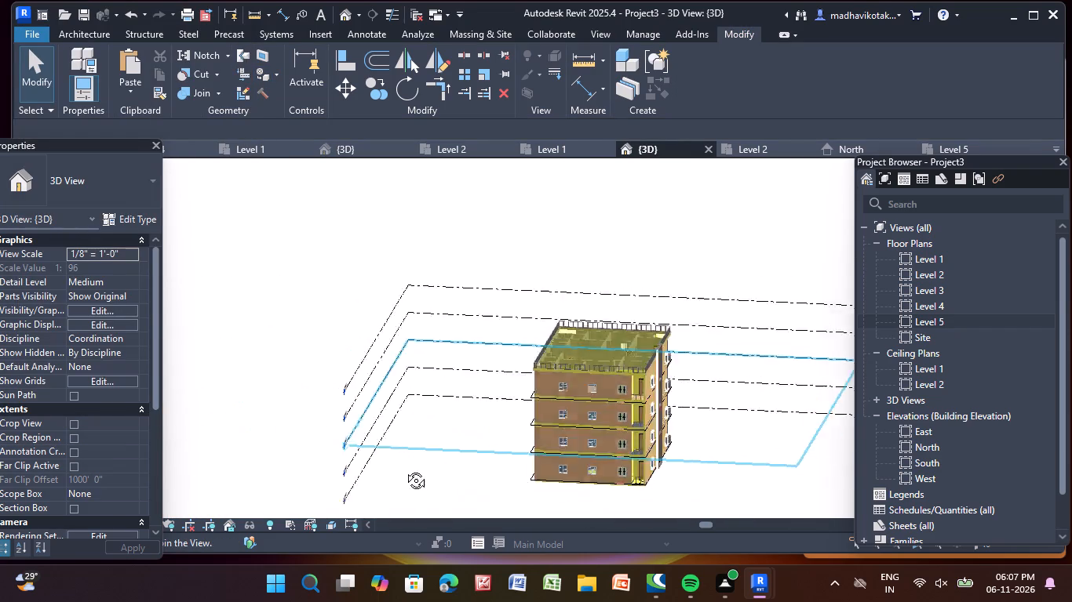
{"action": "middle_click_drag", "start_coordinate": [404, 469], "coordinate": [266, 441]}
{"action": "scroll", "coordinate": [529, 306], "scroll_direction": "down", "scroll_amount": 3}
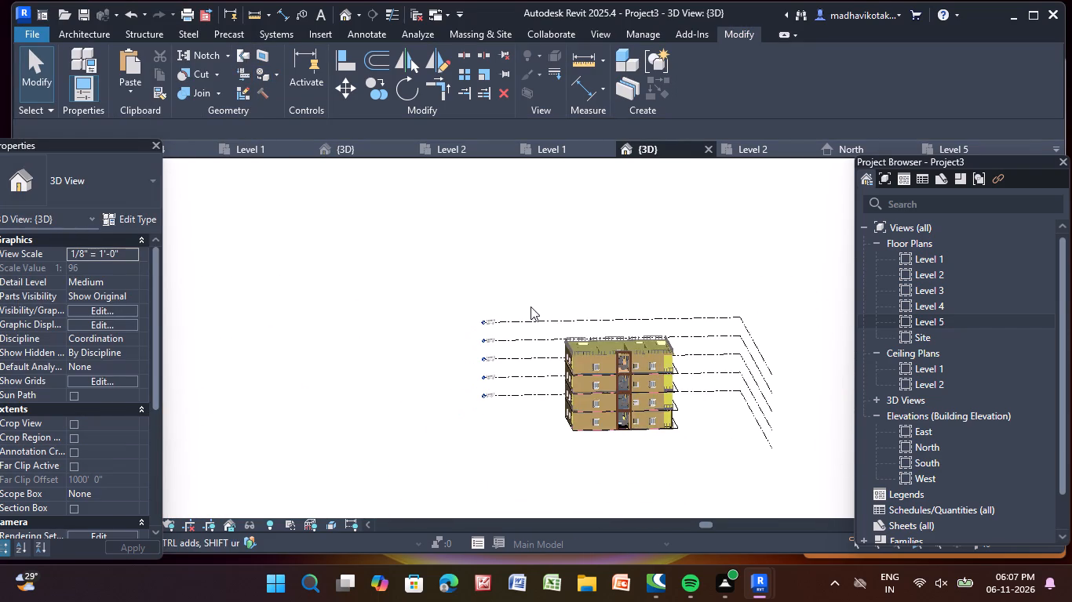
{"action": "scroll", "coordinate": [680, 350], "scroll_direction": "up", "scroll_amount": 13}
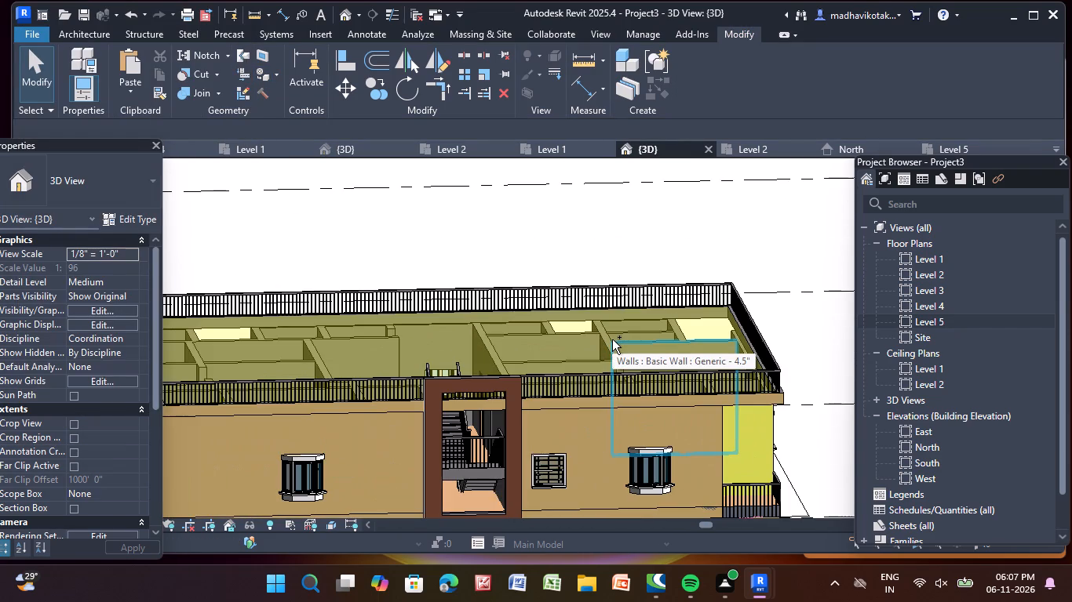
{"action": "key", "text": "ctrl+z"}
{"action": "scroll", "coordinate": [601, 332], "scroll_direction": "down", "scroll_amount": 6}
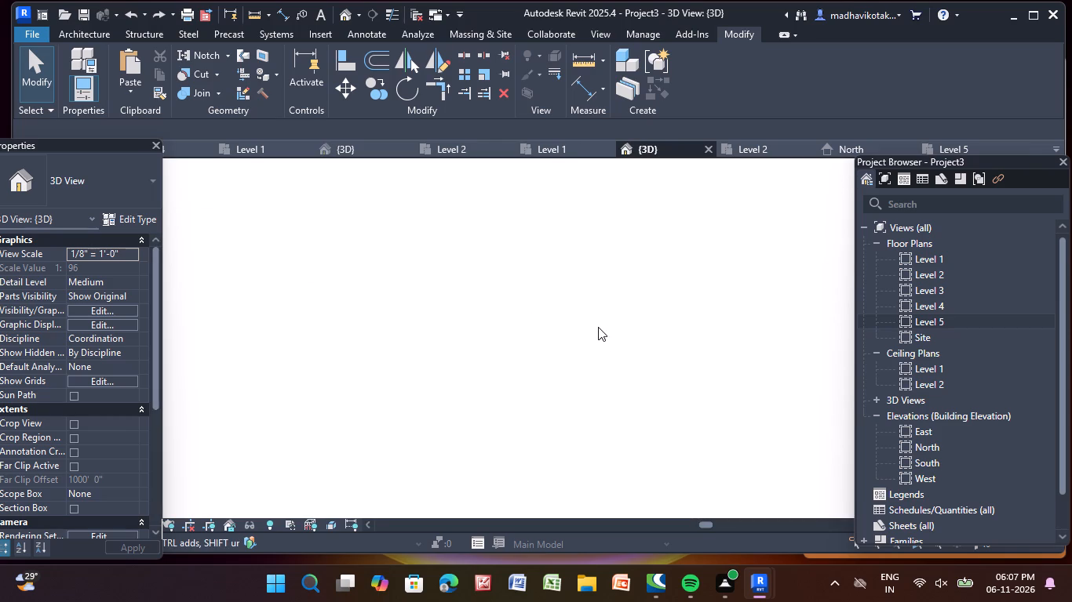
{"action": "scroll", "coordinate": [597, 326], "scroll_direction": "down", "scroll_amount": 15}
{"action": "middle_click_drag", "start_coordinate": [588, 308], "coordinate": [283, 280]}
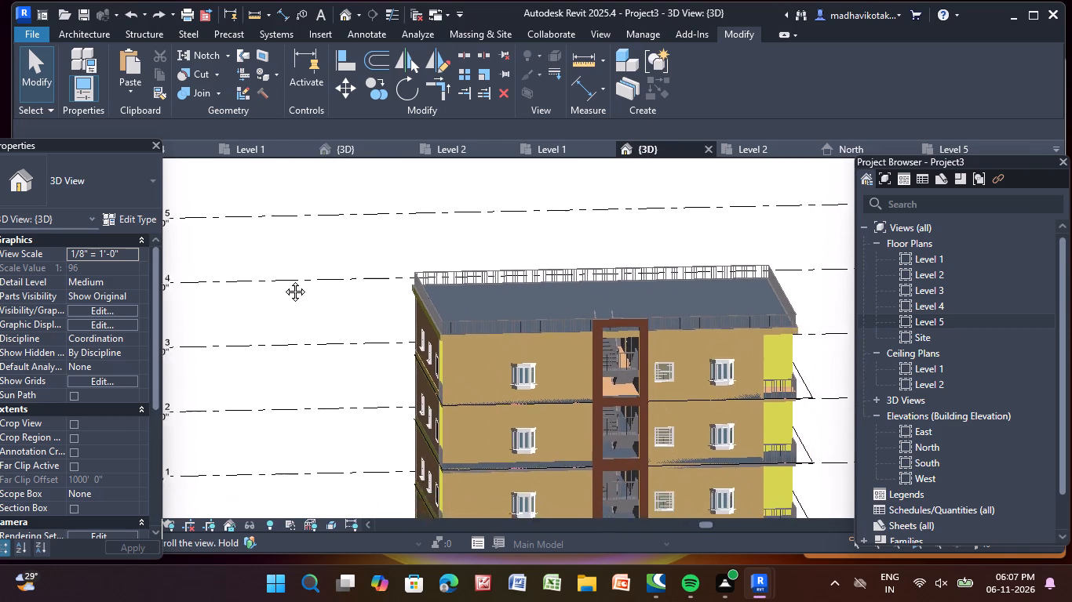
Examine the roof, staircase facade and painted balcony facade from around the building.
{"action": "middle_click_drag", "start_coordinate": [283, 280], "coordinate": [272, 256]}
{"action": "scroll", "coordinate": [575, 375], "scroll_direction": "down", "scroll_amount": 3}
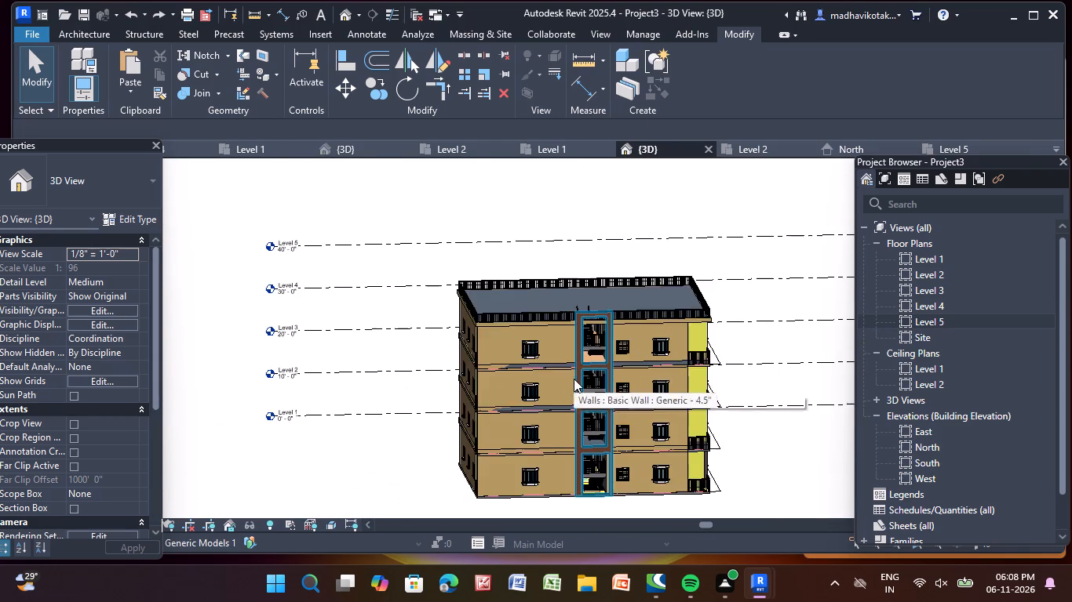
{"action": "middle_click_drag", "start_coordinate": [567, 375], "coordinate": [525, 329]}
{"action": "scroll", "coordinate": [525, 329], "scroll_direction": "down", "scroll_amount": 1}
{"action": "middle_click_drag", "start_coordinate": [533, 381], "coordinate": [511, 328], "text": "shift"}
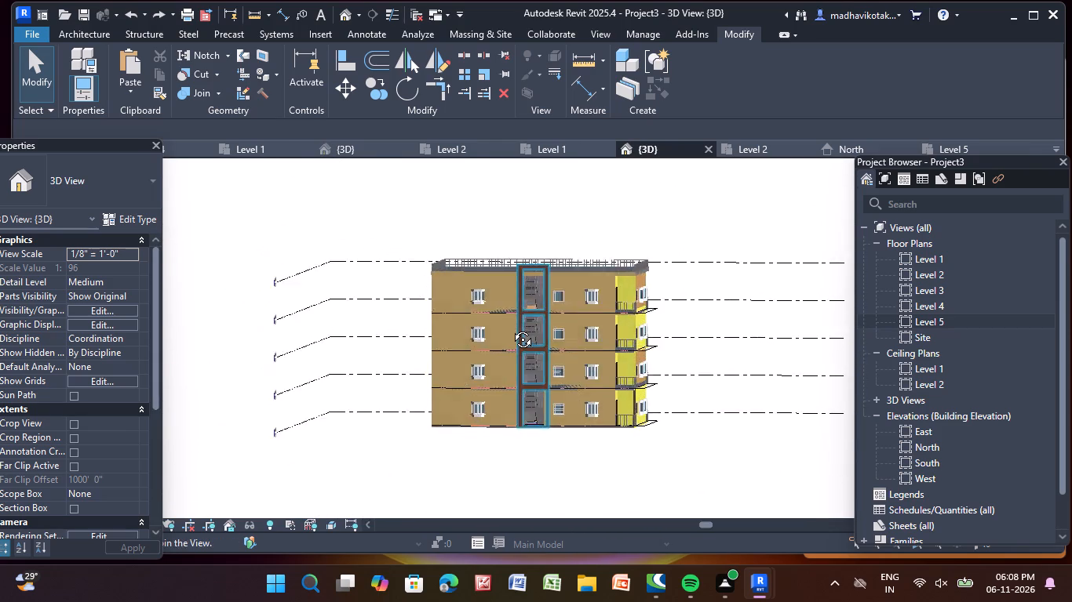
{"action": "middle_click_drag", "start_coordinate": [511, 328], "coordinate": [523, 328], "text": "shift"}
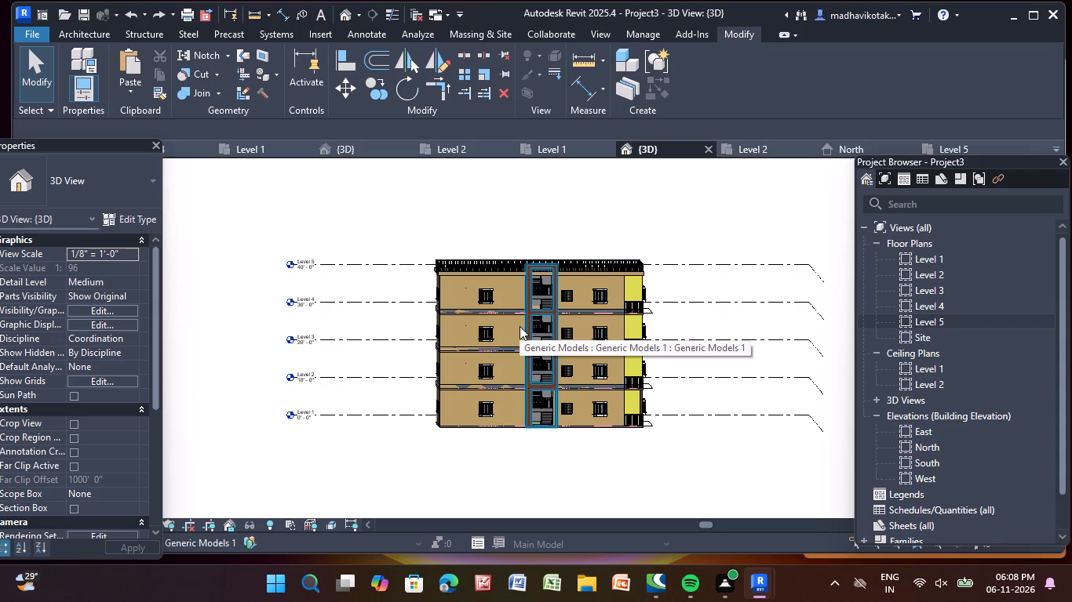
{"action": "middle_click_drag", "start_coordinate": [519, 326], "coordinate": [417, 354], "text": "shift"}
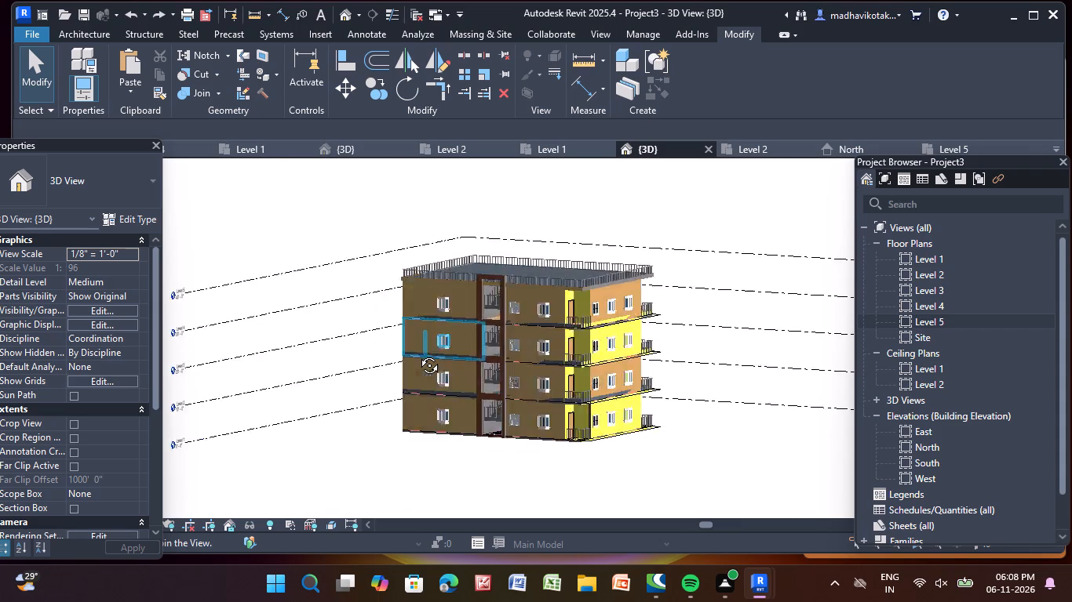
{"action": "middle_click_drag", "start_coordinate": [417, 354], "coordinate": [323, 337], "text": "shift"}
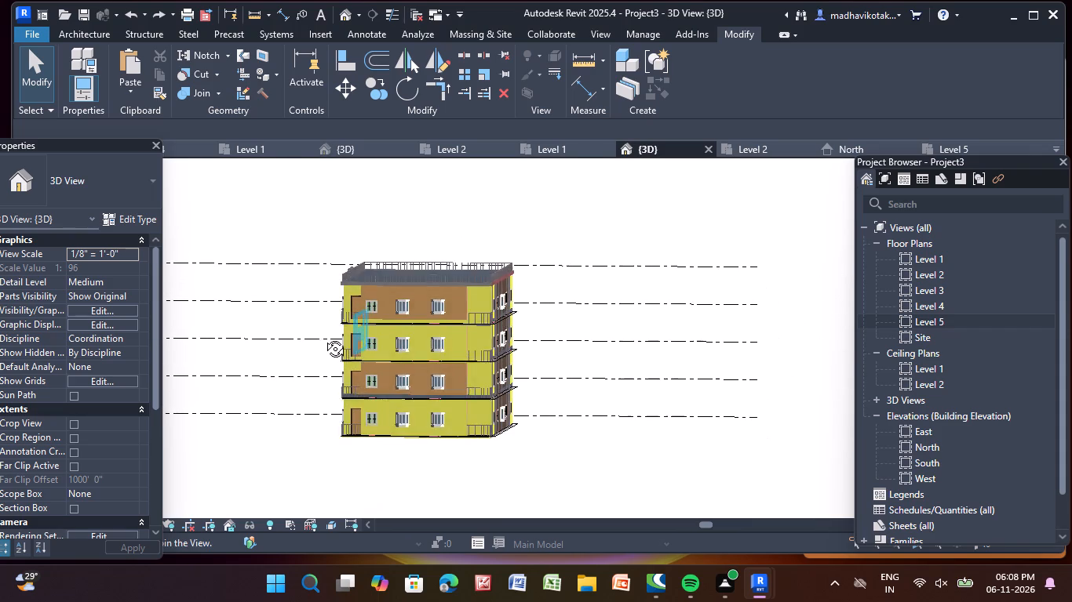
{"action": "middle_click_drag", "start_coordinate": [323, 337], "coordinate": [325, 337], "text": "shift"}
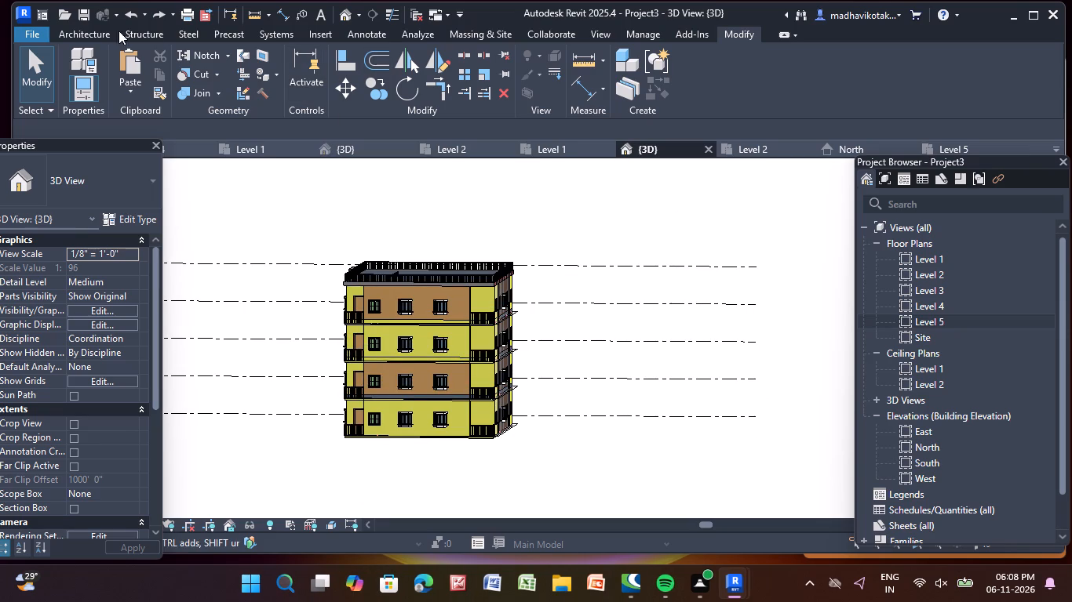
Load the Bamboo_plant_16776 family from the tree and plant folder in SHUBHAM CITY.
{"action": "left_click", "coordinate": [86, 34]}
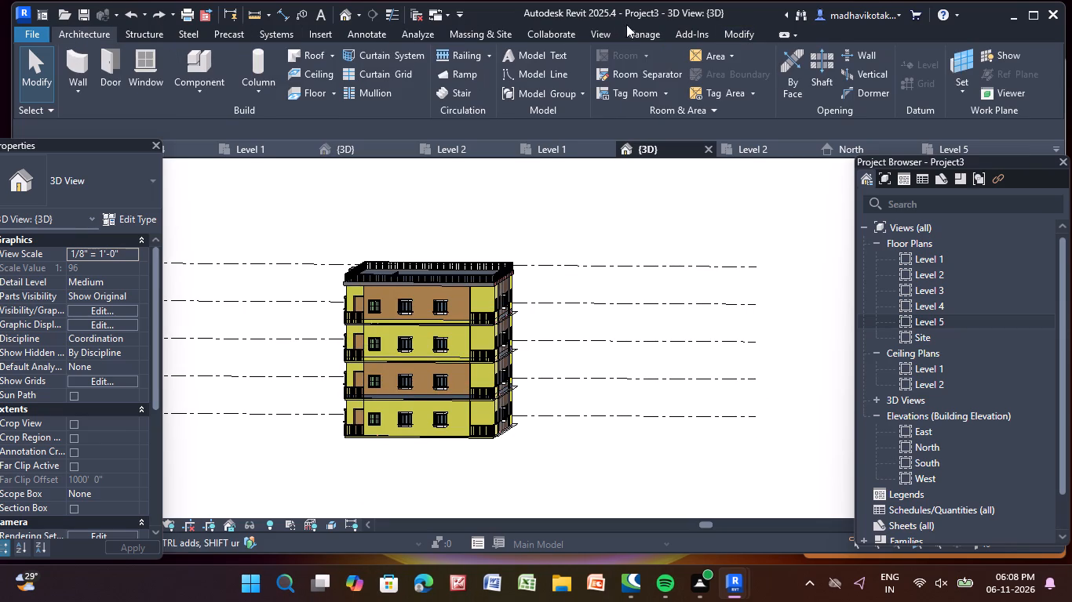
{"action": "left_click", "coordinate": [319, 33]}
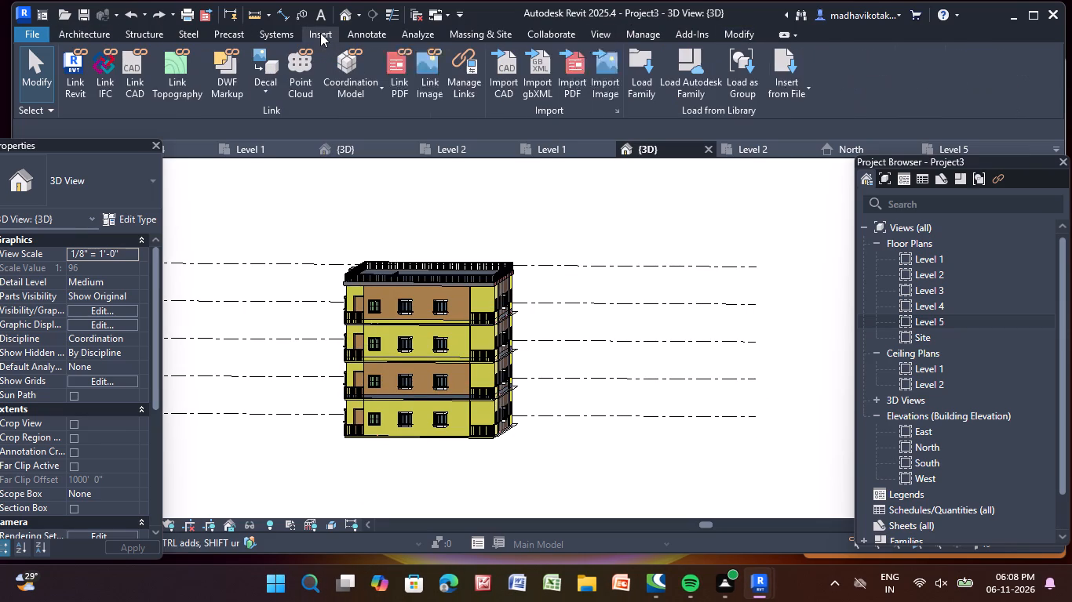
{"action": "left_click", "coordinate": [645, 71]}
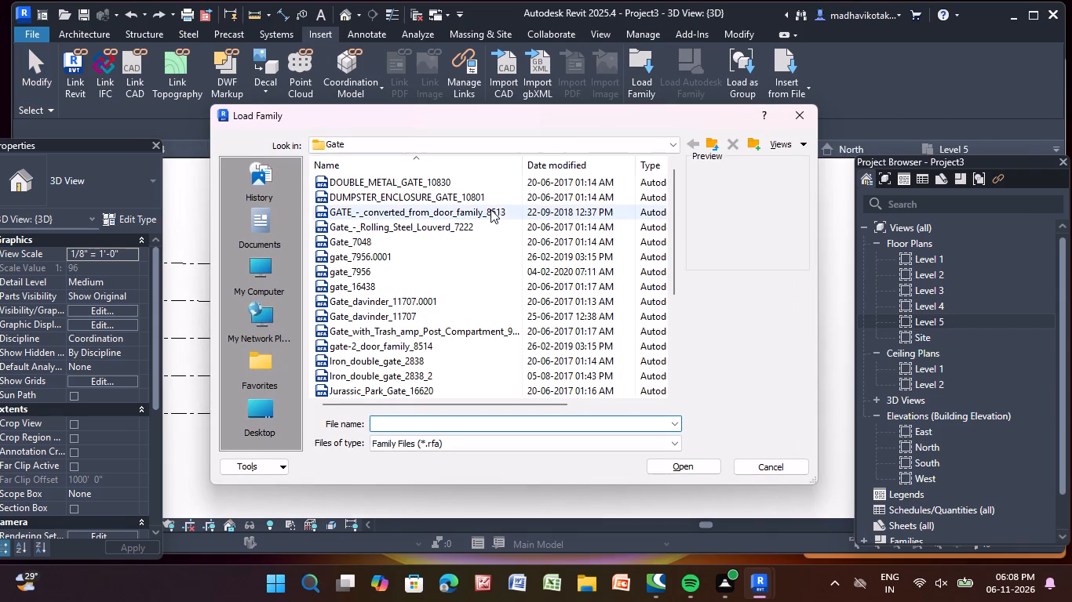
{"action": "left_click", "coordinate": [584, 145]}
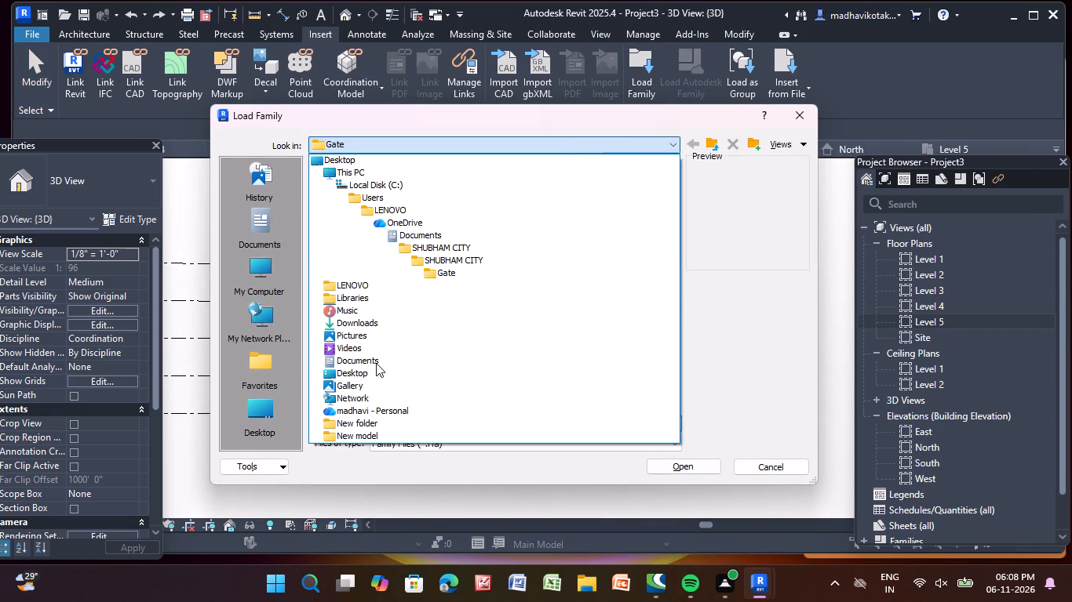
{"action": "double_click", "coordinate": [496, 262]}
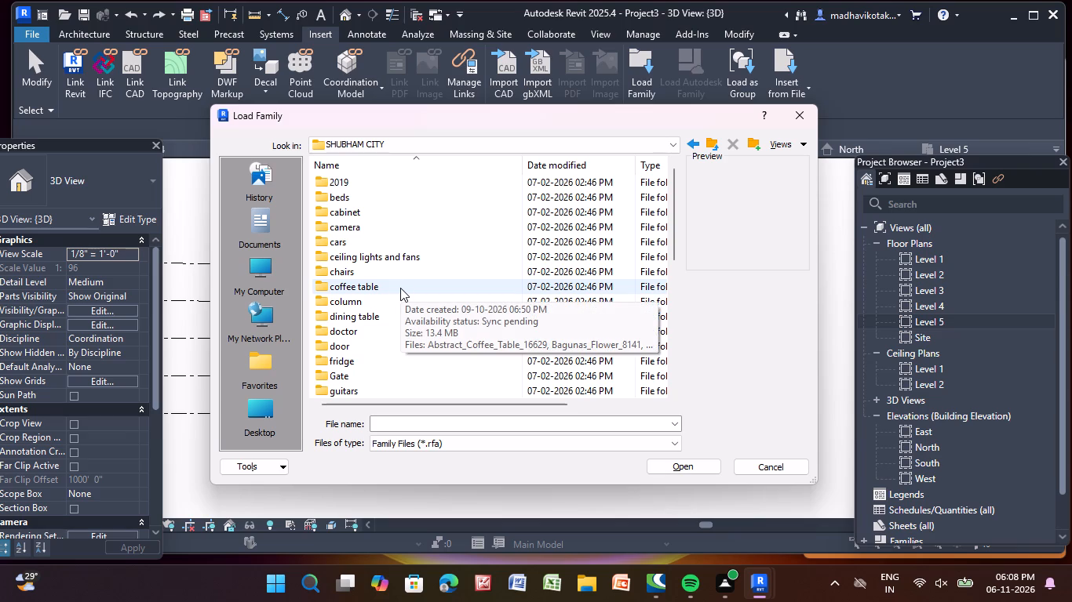
{"action": "scroll", "coordinate": [399, 230], "scroll_direction": "down", "scroll_amount": 8}
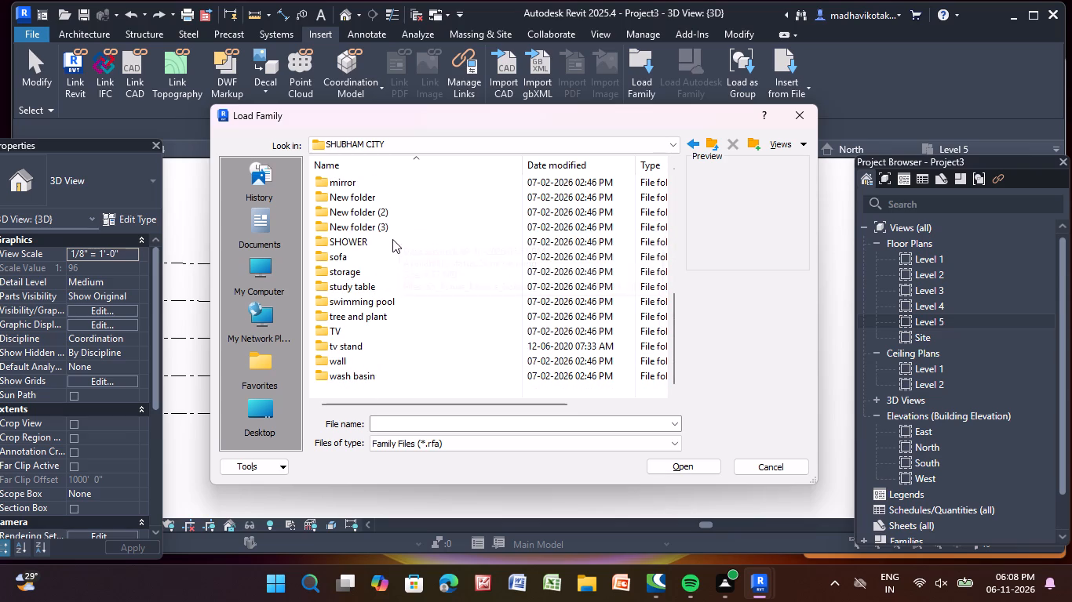
{"action": "scroll", "coordinate": [392, 239], "scroll_direction": "down", "scroll_amount": 1}
{"action": "left_click", "coordinate": [396, 313]}
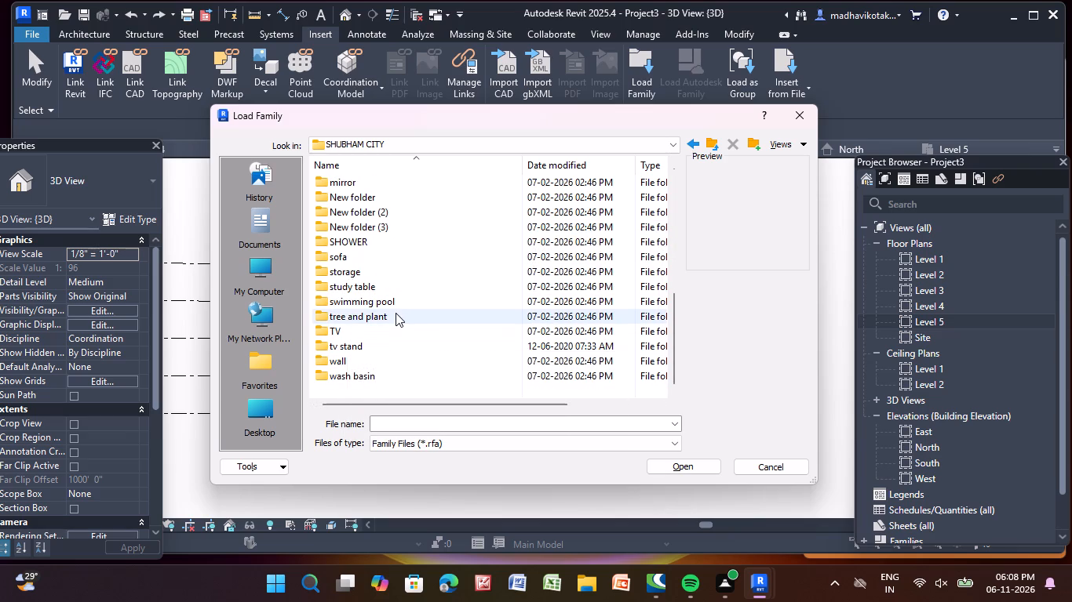
{"action": "double_click", "coordinate": [388, 319]}
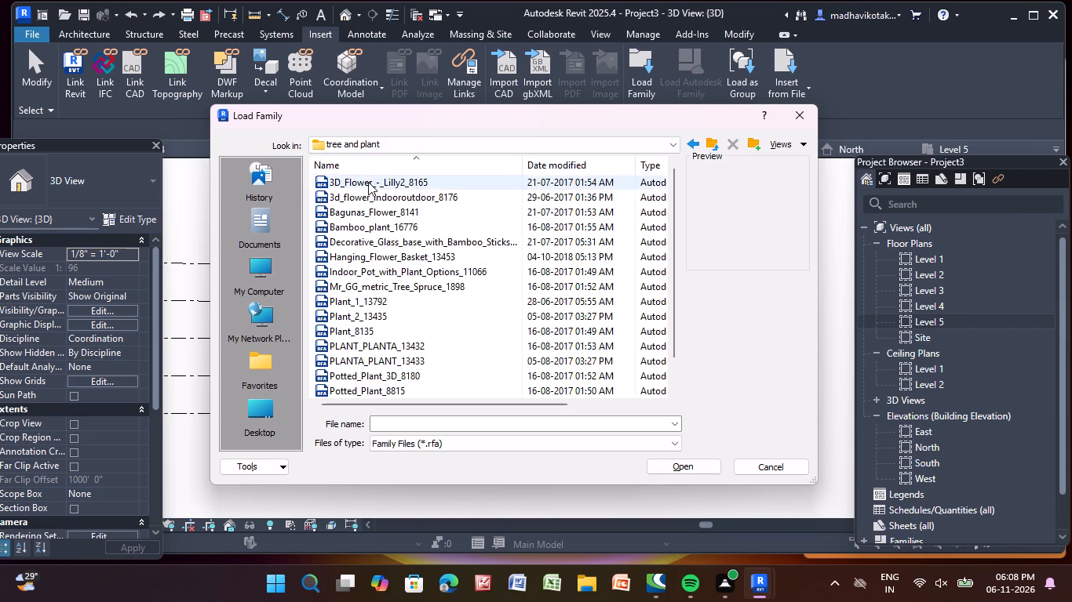
{"action": "left_click", "coordinate": [368, 183]}
{"action": "left_click", "coordinate": [366, 199]}
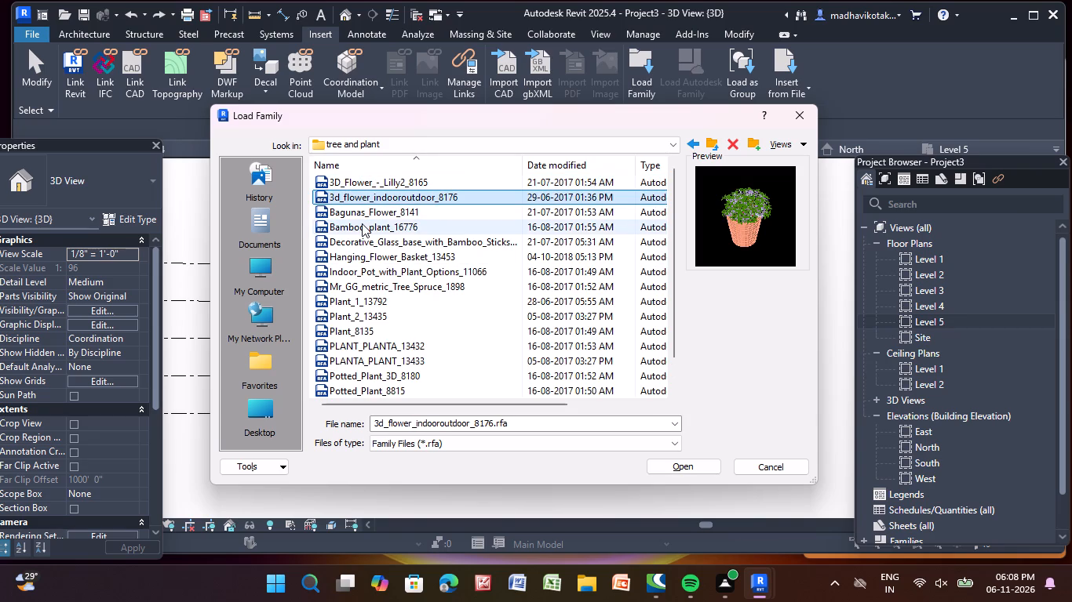
{"action": "left_click", "coordinate": [362, 223]}
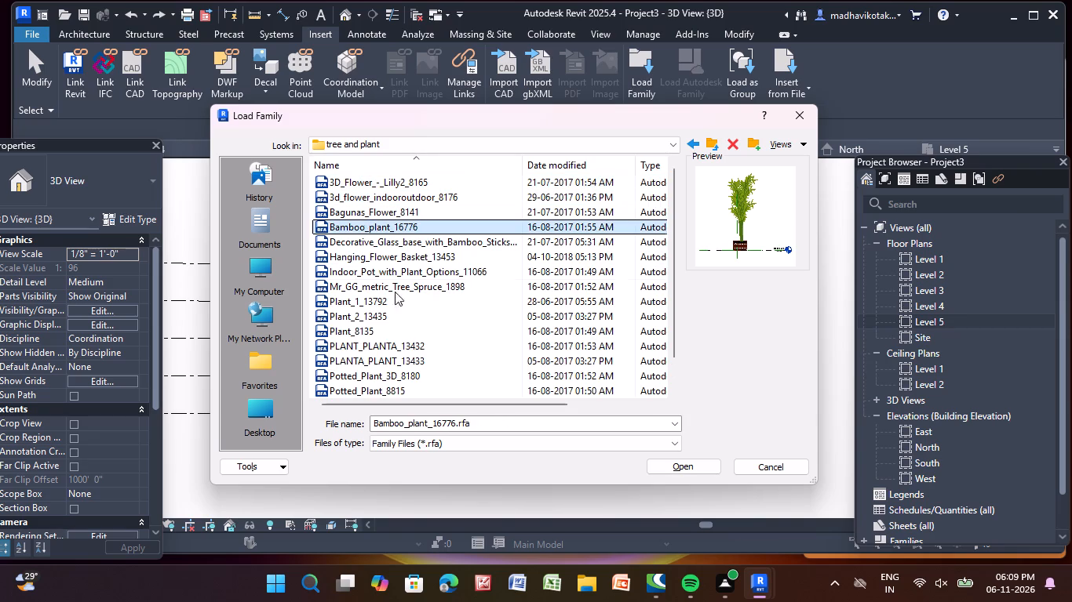
{"action": "left_click", "coordinate": [698, 464]}
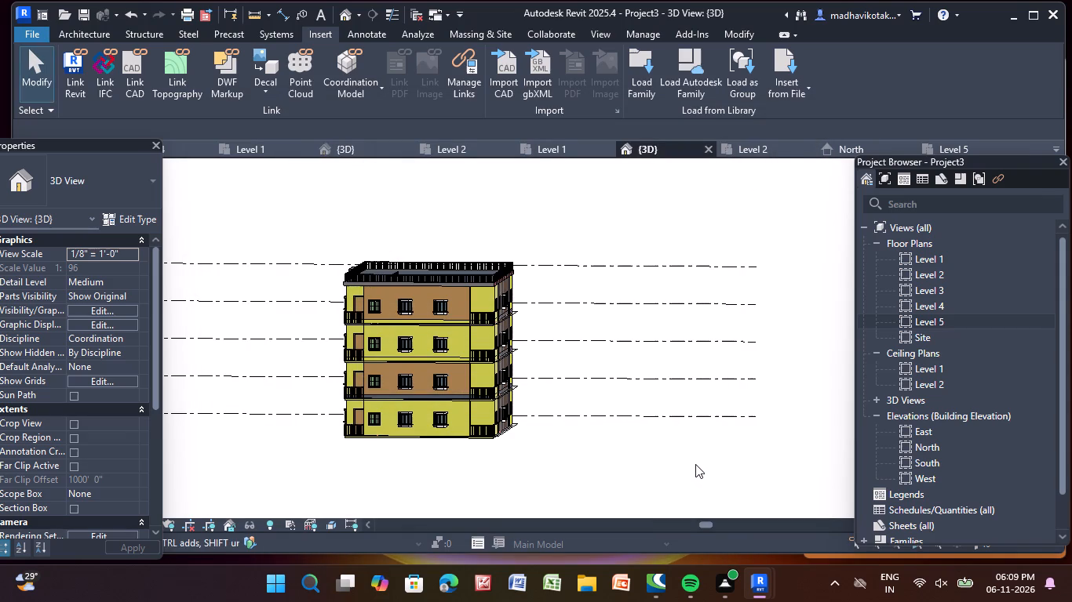
Open the Level 1 floor plan at the 5'-0"x4'-5" corner balcony beside the toilet.
{"action": "left_click", "coordinate": [71, 35]}
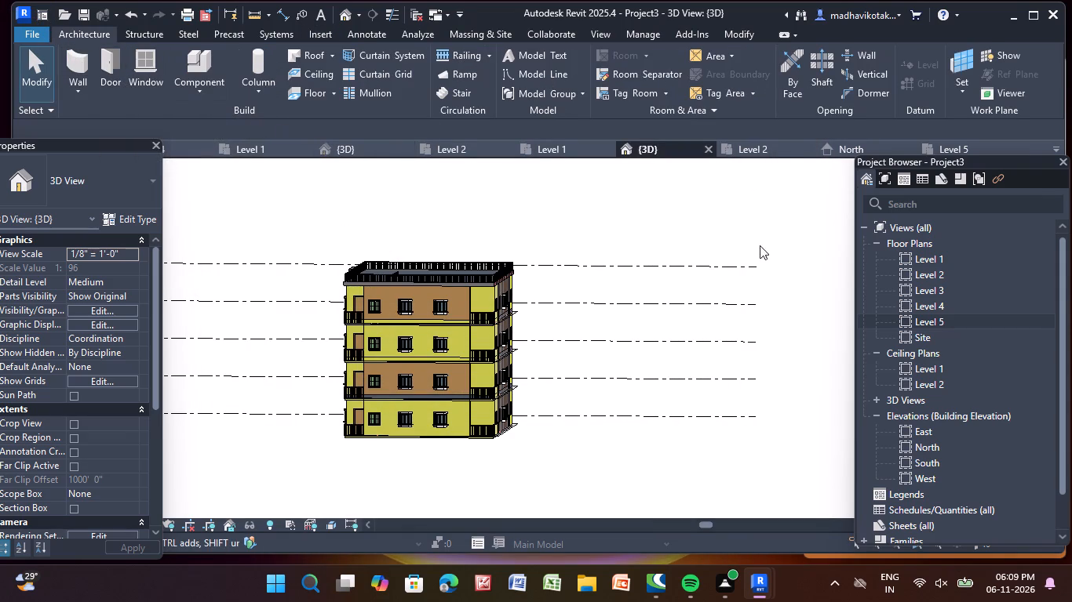
{"action": "double_click", "coordinate": [929, 259]}
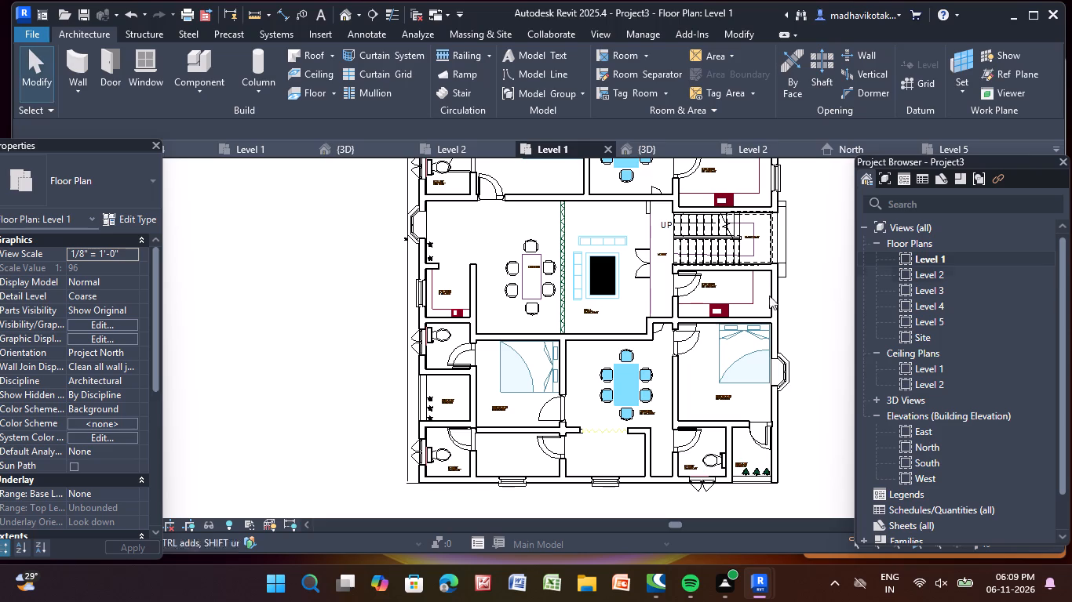
{"action": "middle_click_drag", "start_coordinate": [607, 332], "coordinate": [363, 240]}
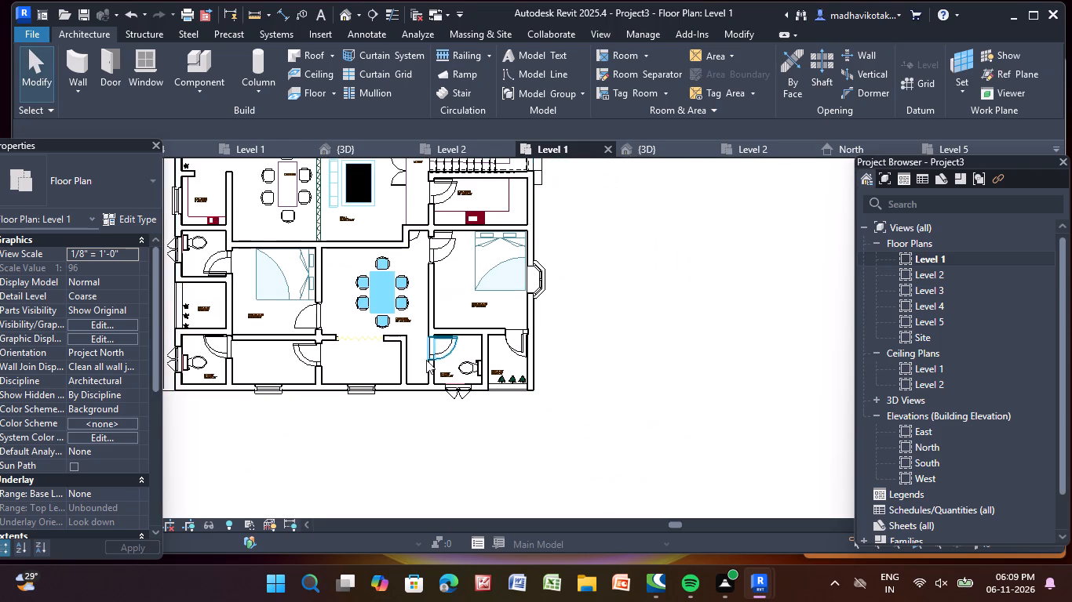
{"action": "scroll", "coordinate": [425, 387], "scroll_direction": "up", "scroll_amount": 2}
{"action": "scroll", "coordinate": [521, 395], "scroll_direction": "up", "scroll_amount": 3}
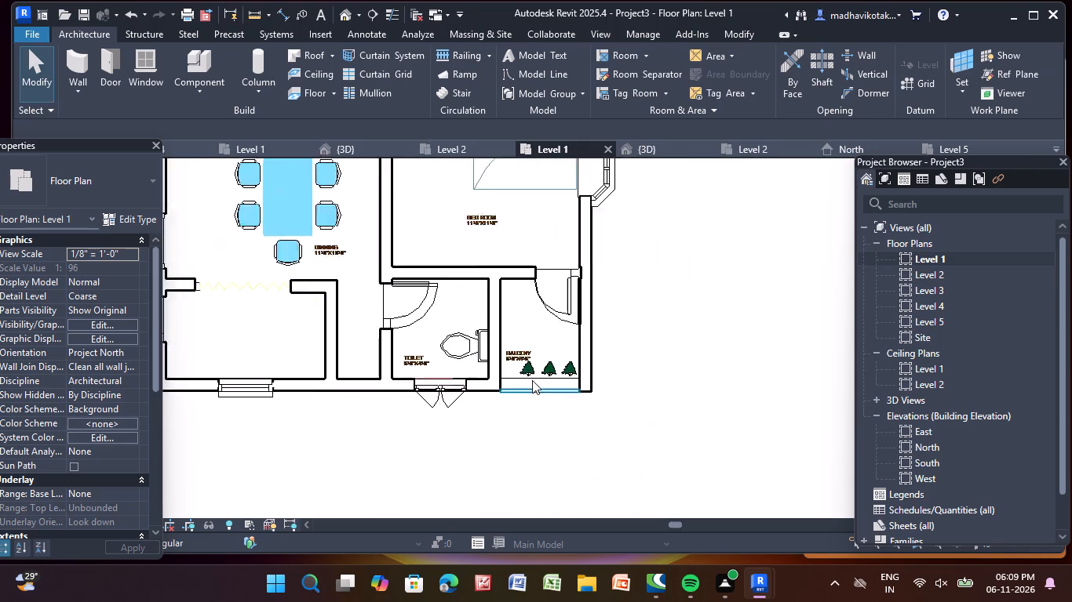
{"action": "scroll", "coordinate": [532, 380], "scroll_direction": "up", "scroll_amount": 2}
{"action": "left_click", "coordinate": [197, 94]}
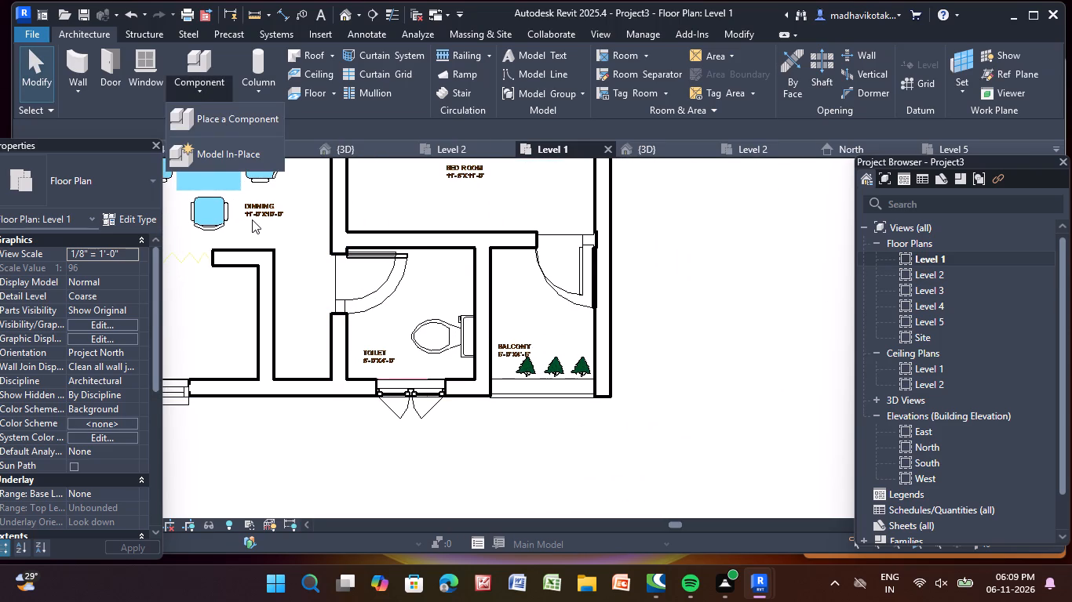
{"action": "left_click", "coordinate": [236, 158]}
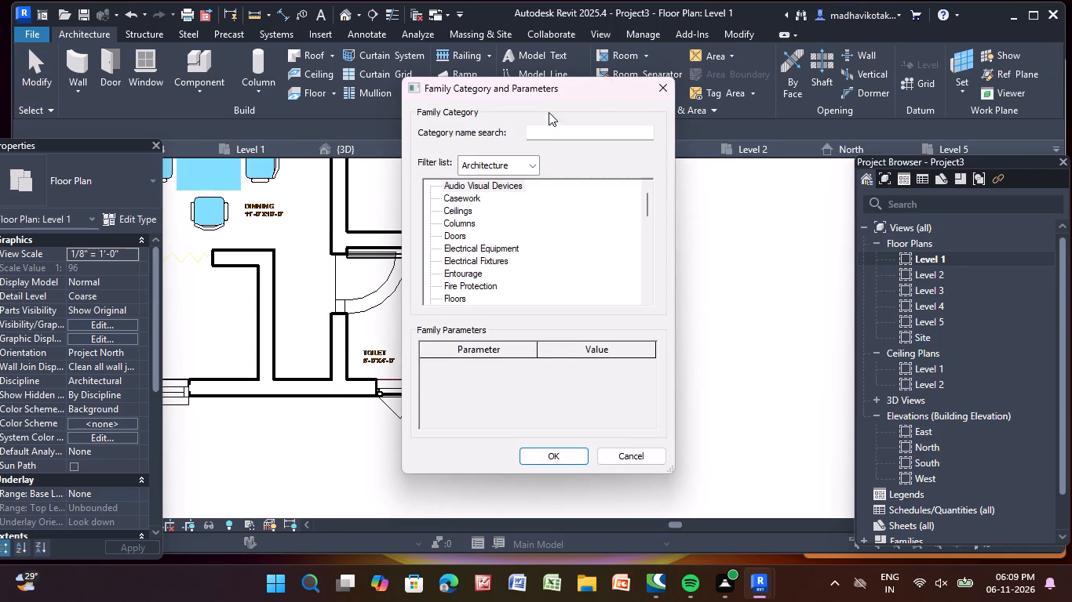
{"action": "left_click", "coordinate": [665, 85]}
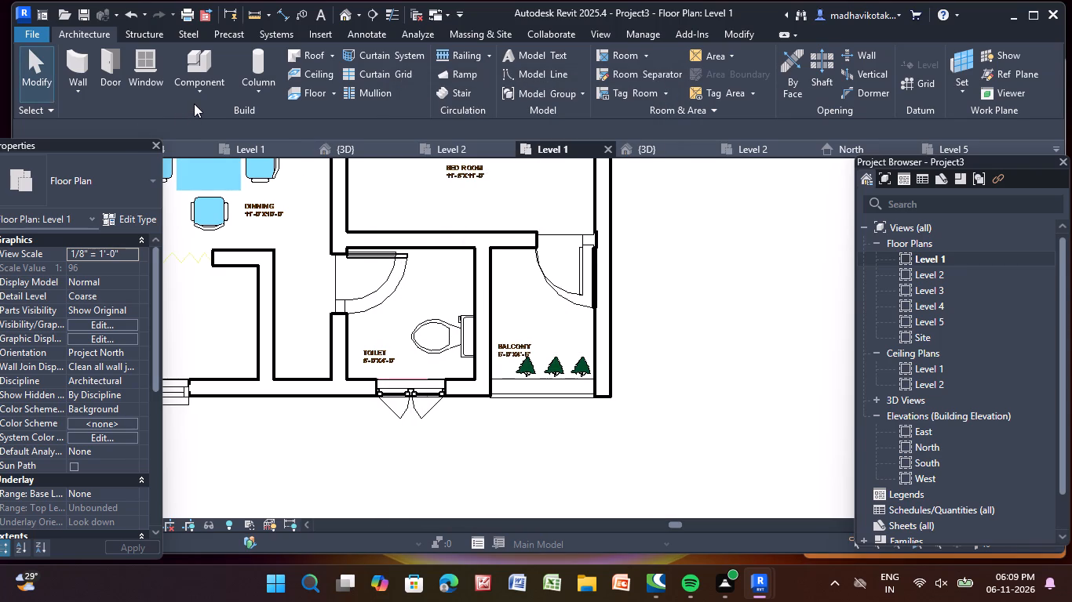
Place two Bamboo_plant_16776 components side by side along the outer edge of the 5'-0"x4'-5" corner balcony on Level 1.
{"action": "left_click", "coordinate": [202, 89]}
{"action": "left_click", "coordinate": [245, 119]}
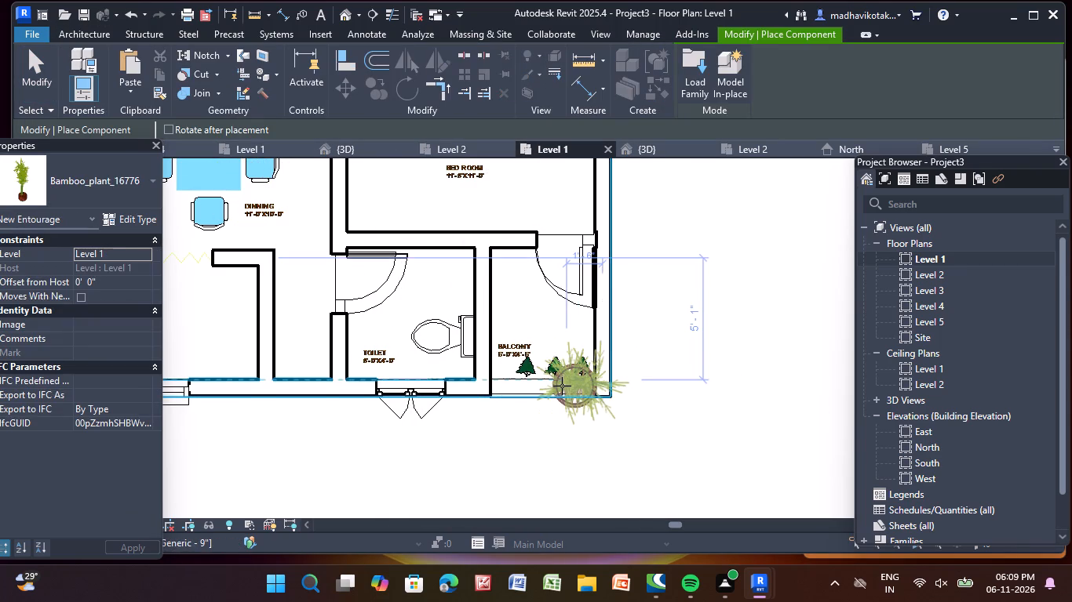
{"action": "scroll", "coordinate": [561, 383], "scroll_direction": "up", "scroll_amount": 8}
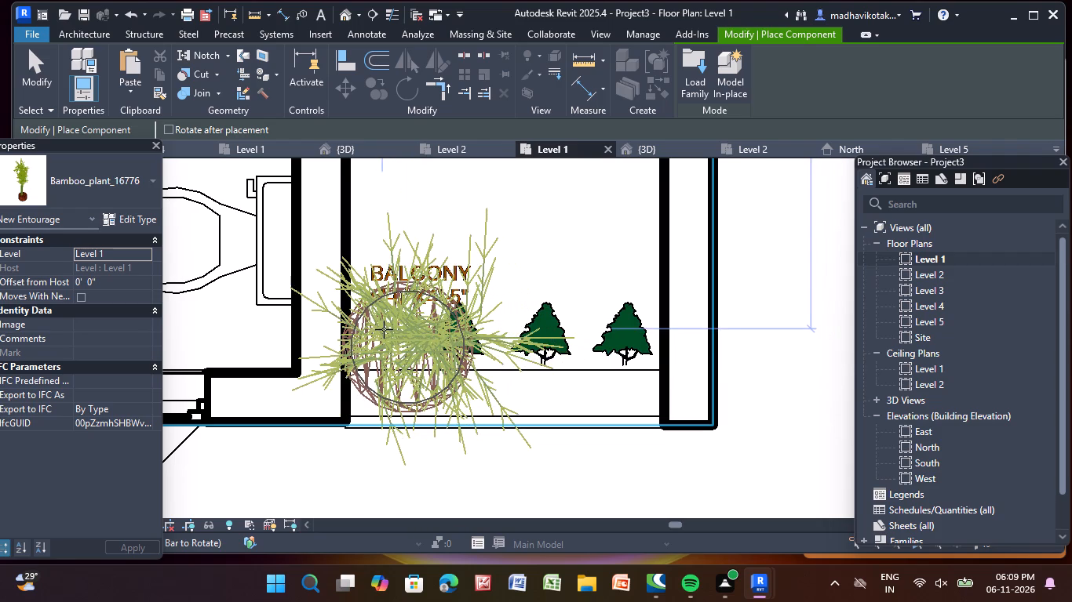
{"action": "left_click", "coordinate": [371, 352]}
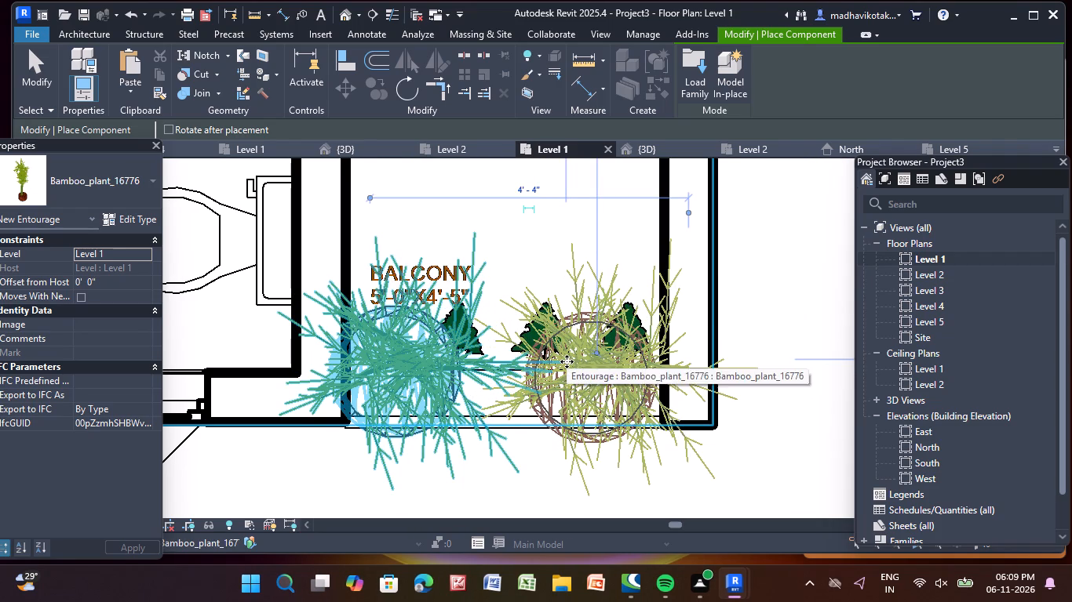
{"action": "left_click", "coordinate": [567, 361]}
{"action": "scroll", "coordinate": [567, 361], "scroll_direction": "down", "scroll_amount": 4}
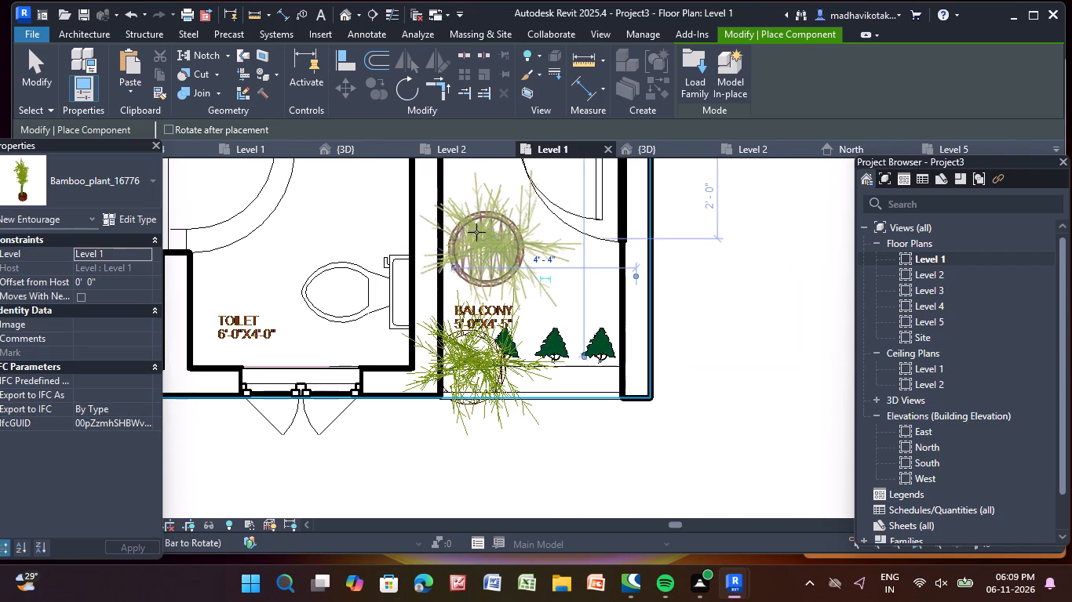
{"action": "scroll", "coordinate": [554, 367], "scroll_direction": "up", "scroll_amount": 7}
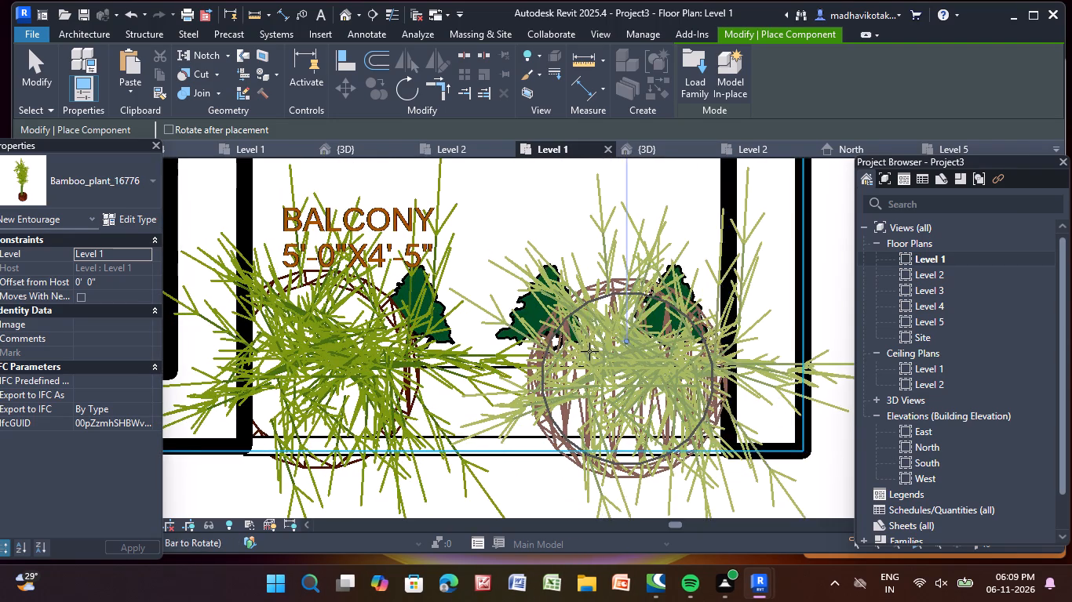
{"action": "left_click", "coordinate": [602, 350]}
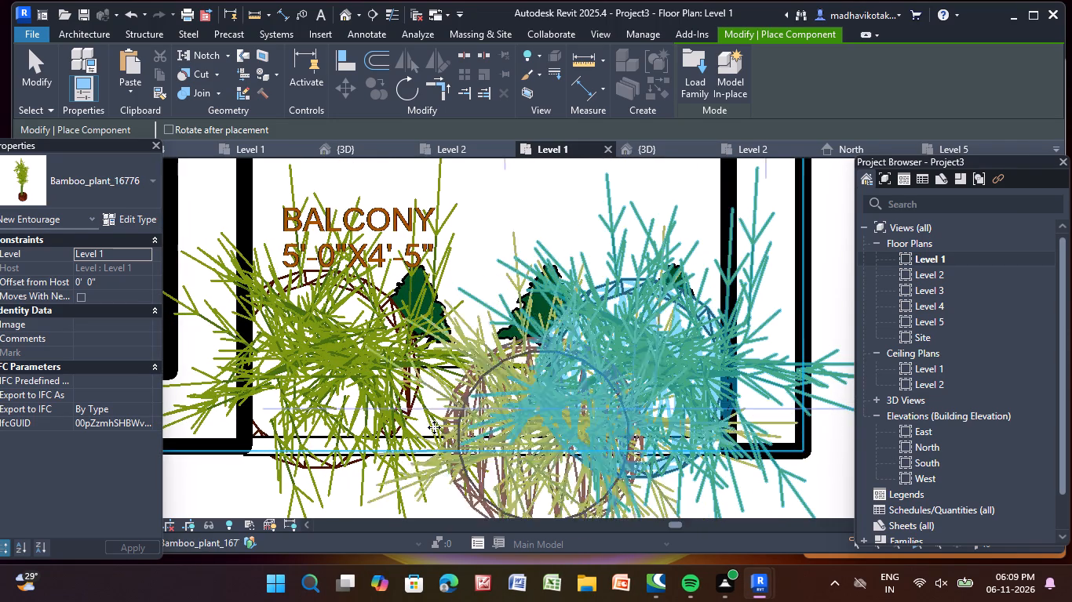
Place two Bamboo_plant_16776 components along the outer edge of the south-west apartment's 4'-0"x5'-0" balcony on Level 1, one at each end.
{"action": "scroll", "coordinate": [414, 331], "scroll_direction": "down", "scroll_amount": 6}
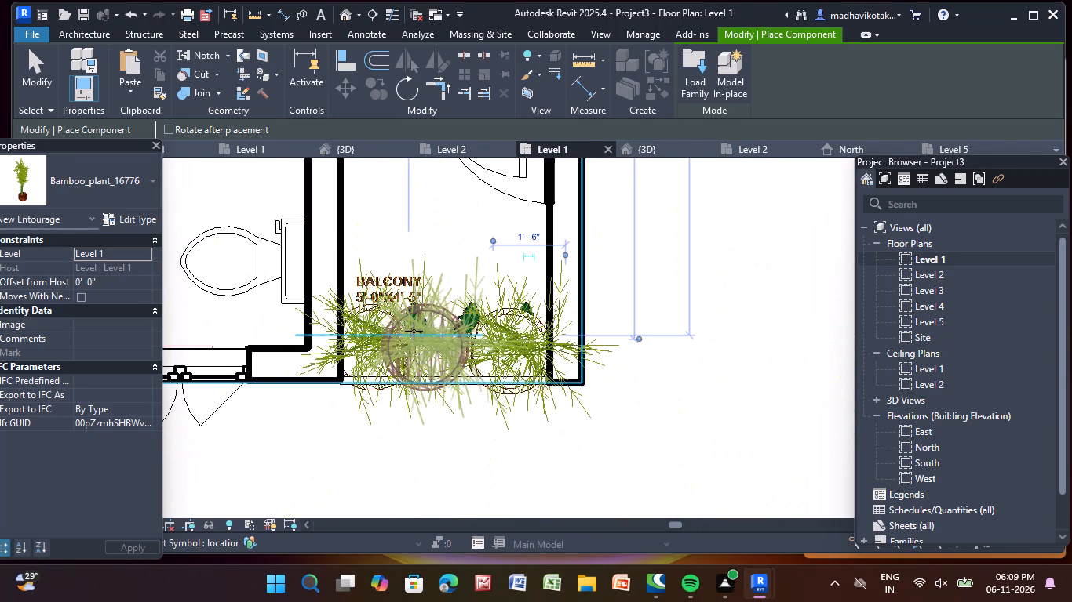
{"action": "scroll", "coordinate": [414, 330], "scroll_direction": "down", "scroll_amount": 4}
{"action": "middle_click_drag", "start_coordinate": [414, 330], "coordinate": [659, 252]}
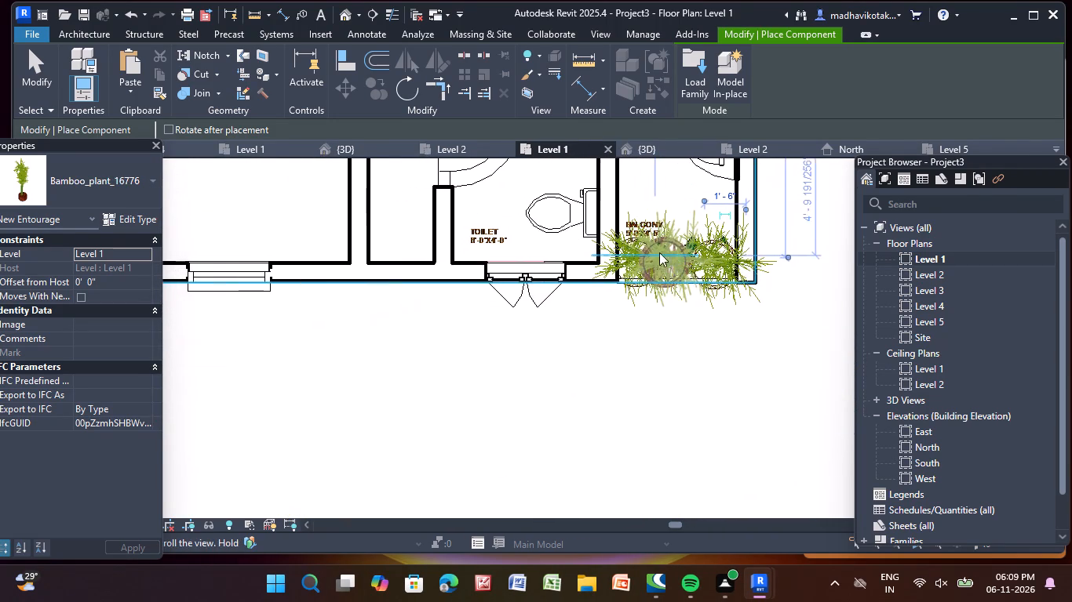
{"action": "scroll", "coordinate": [278, 358], "scroll_direction": "down", "scroll_amount": 3}
{"action": "middle_click_drag", "start_coordinate": [282, 363], "coordinate": [753, 403]}
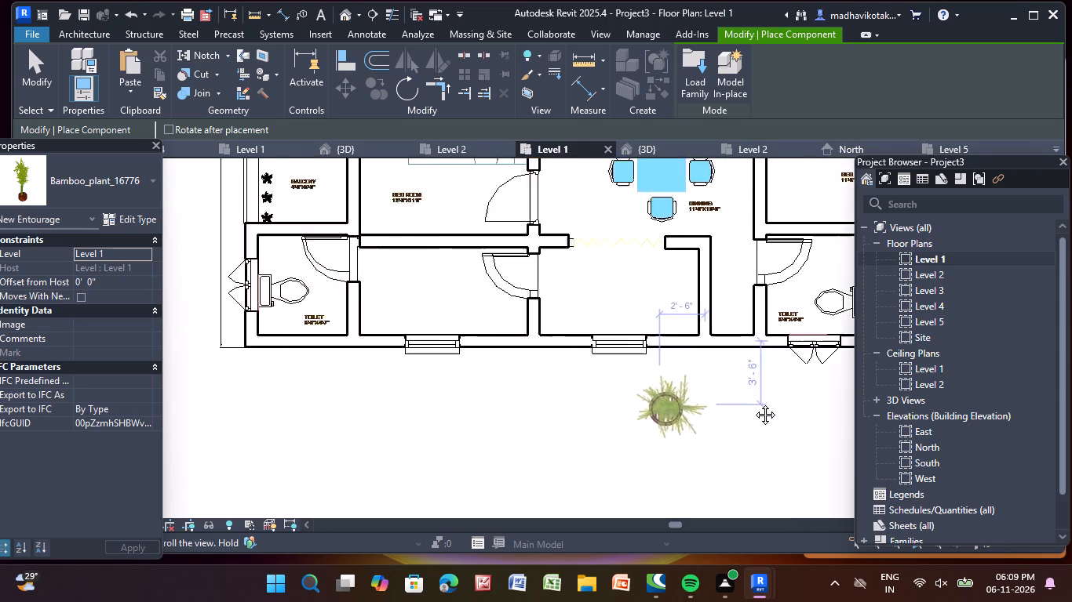
{"action": "middle_click_drag", "start_coordinate": [753, 403], "coordinate": [762, 403]}
{"action": "middle_click_drag", "start_coordinate": [366, 296], "coordinate": [374, 455]}
{"action": "scroll", "coordinate": [365, 357], "scroll_direction": "up", "scroll_amount": 2}
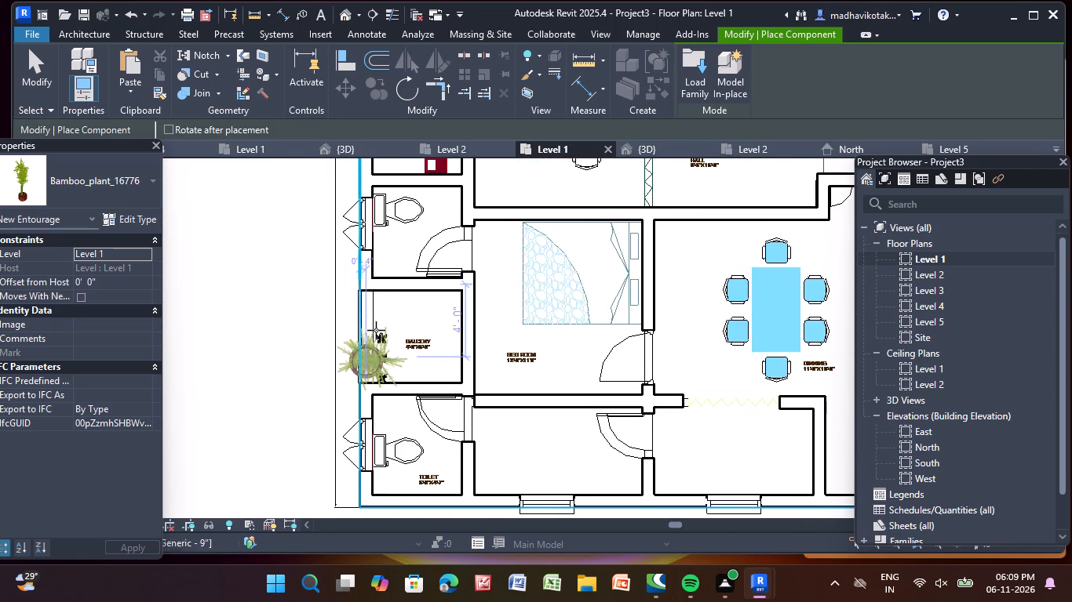
{"action": "scroll", "coordinate": [376, 330], "scroll_direction": "up", "scroll_amount": 7}
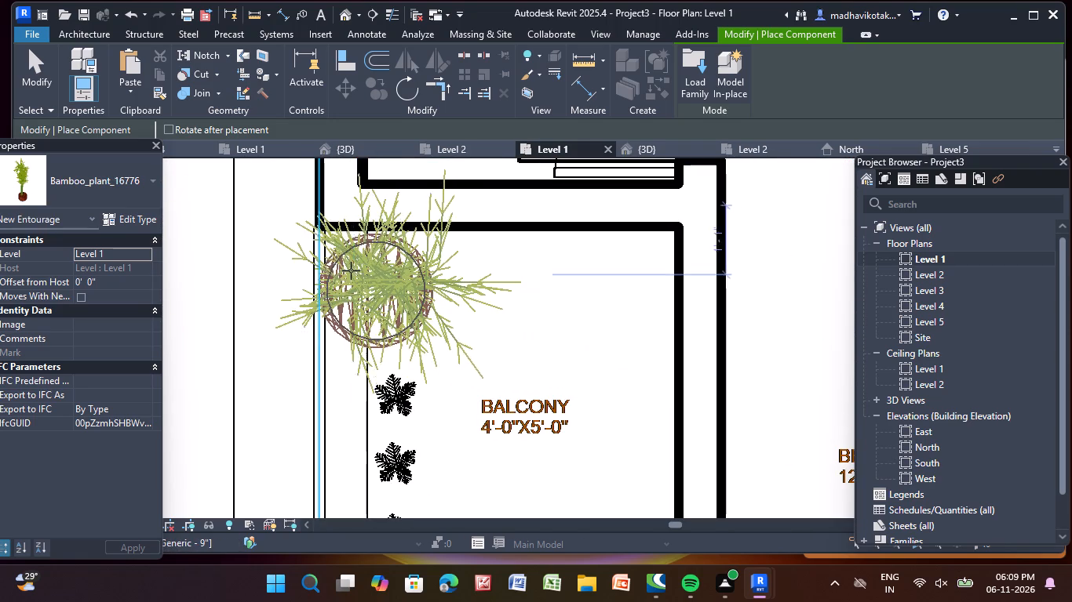
{"action": "left_click", "coordinate": [341, 267]}
{"action": "middle_click_drag", "start_coordinate": [356, 377], "coordinate": [357, 364]}
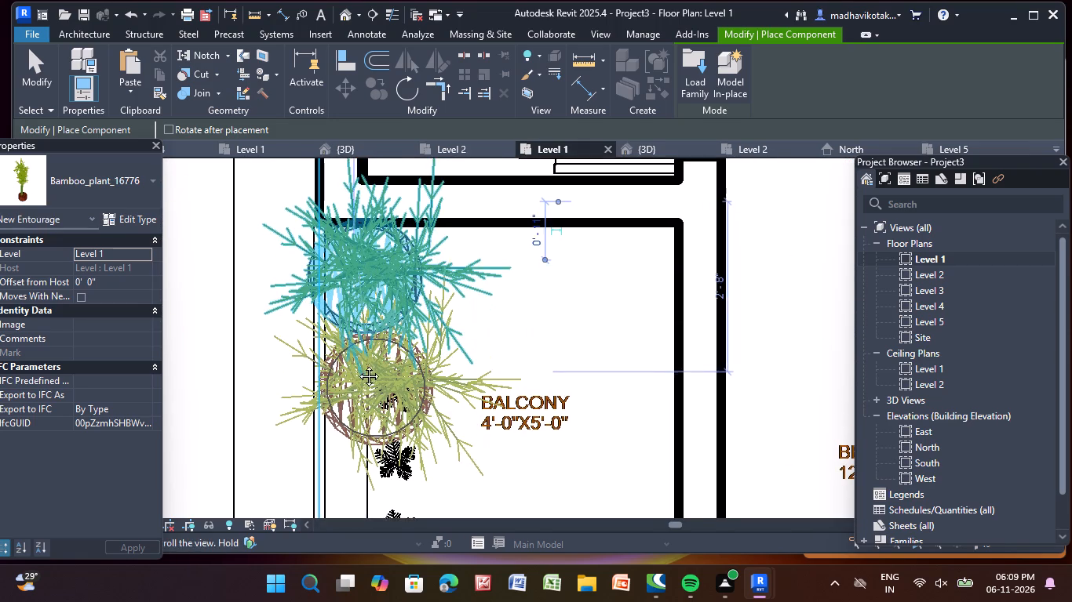
{"action": "middle_click_drag", "start_coordinate": [357, 364], "coordinate": [370, 212]}
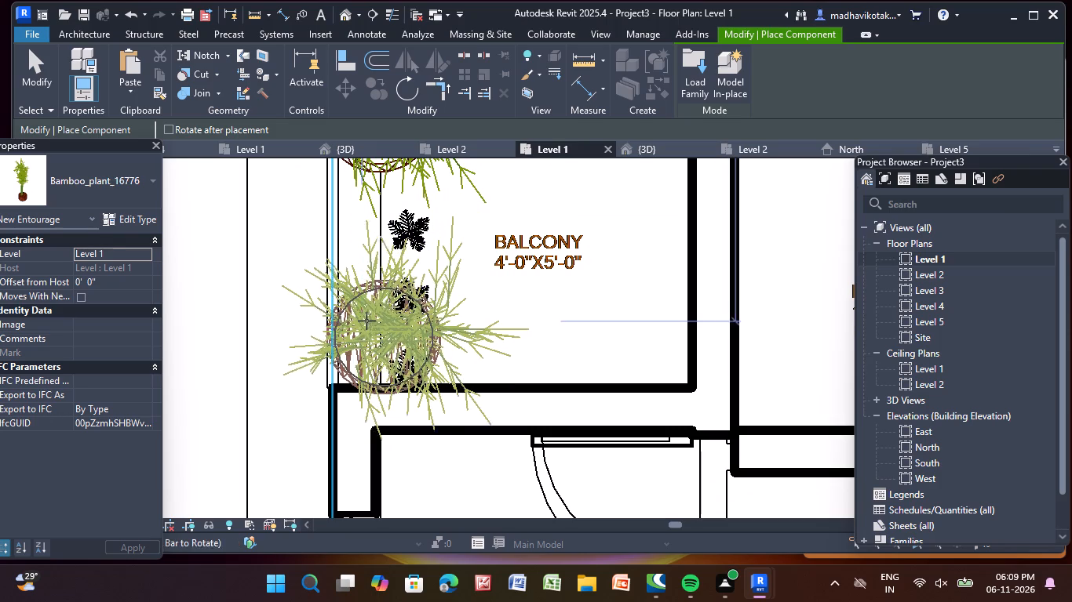
{"action": "left_click", "coordinate": [370, 321]}
Place two Bamboo_plant_16776 components along the outer edge of the 4'-0"x5'-0" balcony beside the 12'-0"x10'-0" bedroom, one at each end.
{"action": "scroll", "coordinate": [454, 267], "scroll_direction": "down", "scroll_amount": 2}
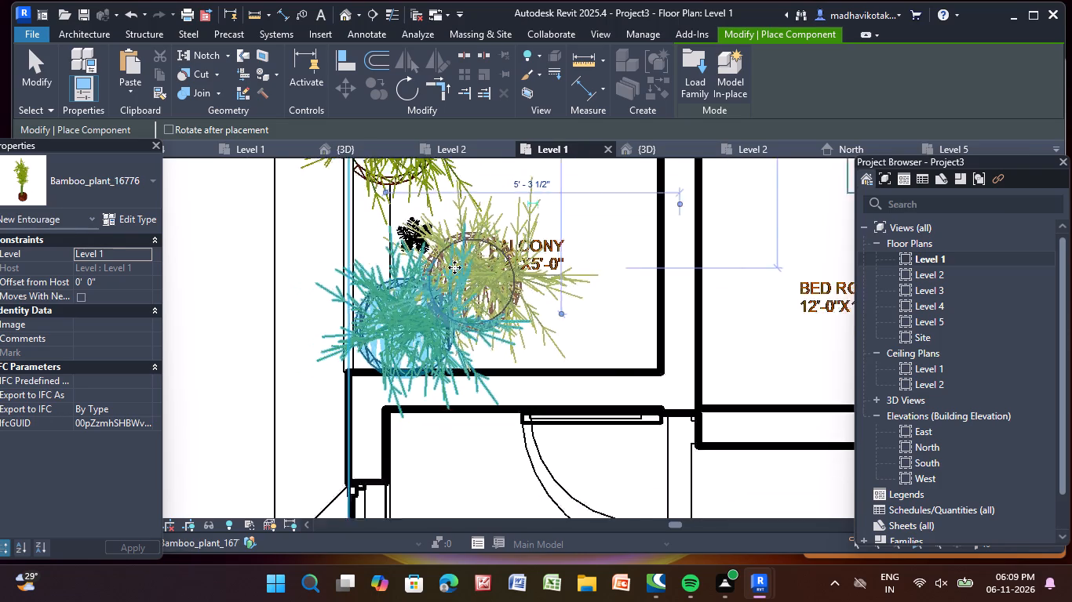
{"action": "scroll", "coordinate": [454, 267], "scroll_direction": "down", "scroll_amount": 2}
{"action": "middle_click_drag", "start_coordinate": [454, 267], "coordinate": [387, 601]}
{"action": "scroll", "coordinate": [451, 285], "scroll_direction": "down", "scroll_amount": 1}
{"action": "scroll", "coordinate": [387, 255], "scroll_direction": "down", "scroll_amount": 4}
{"action": "middle_click_drag", "start_coordinate": [387, 258], "coordinate": [355, 555]}
{"action": "middle_click_drag", "start_coordinate": [344, 279], "coordinate": [330, 449]}
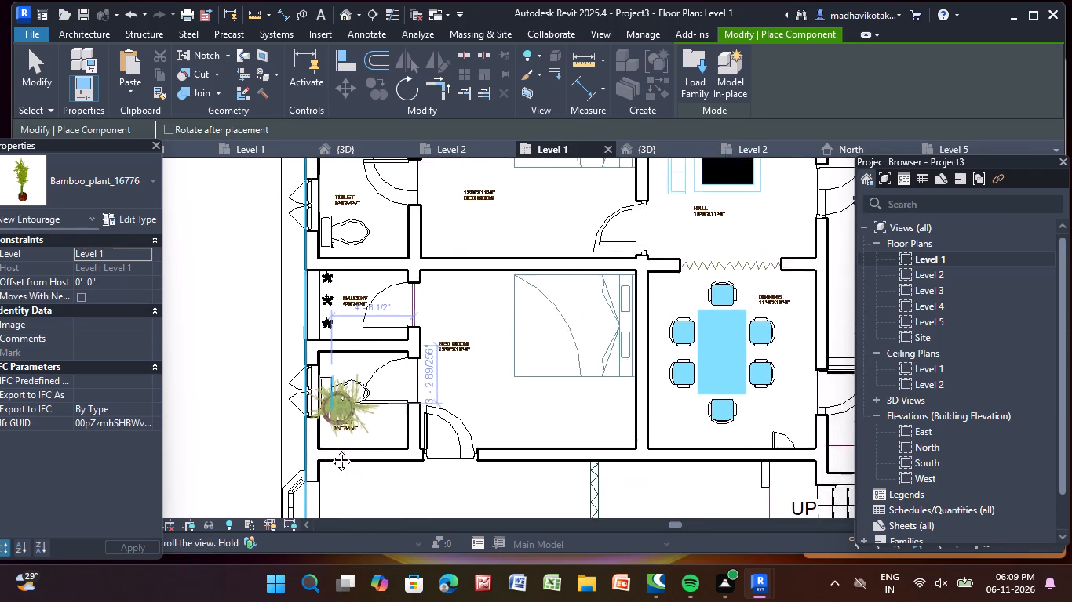
{"action": "middle_click_drag", "start_coordinate": [330, 449], "coordinate": [330, 489]}
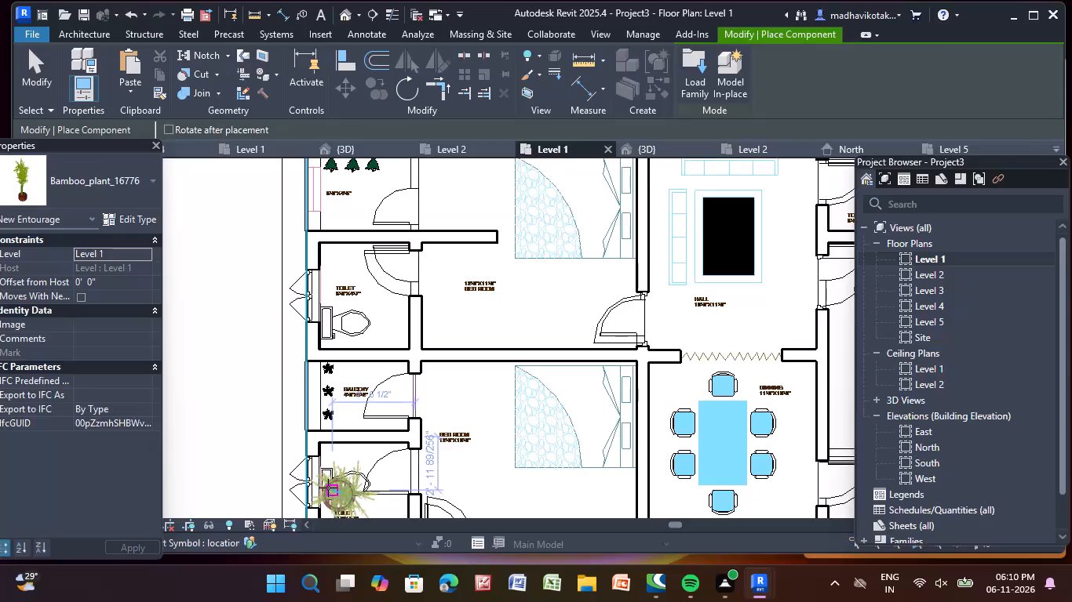
{"action": "scroll", "coordinate": [328, 488], "scroll_direction": "up", "scroll_amount": 4}
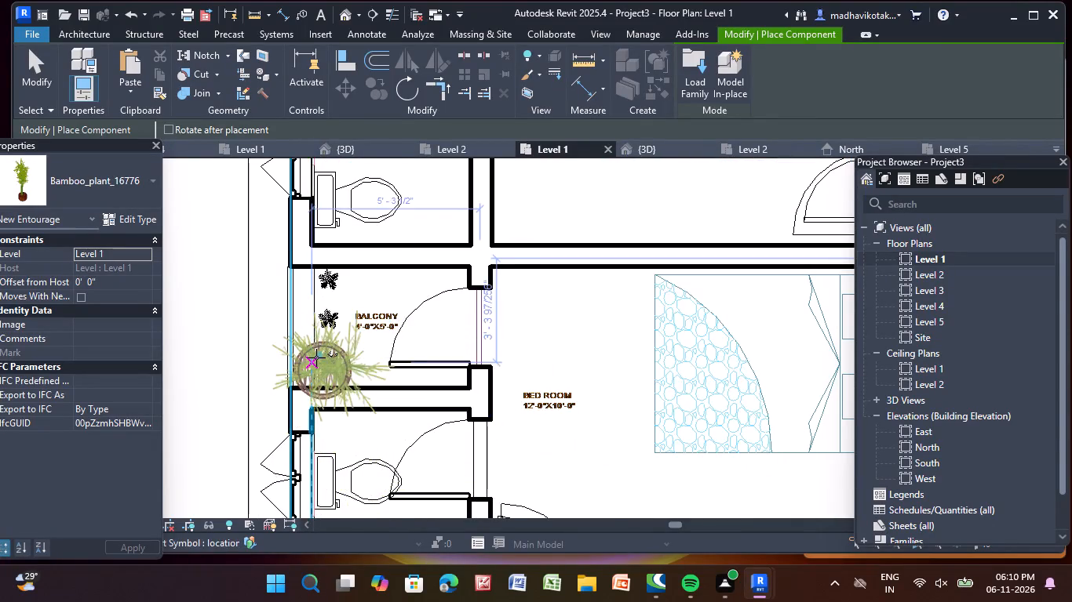
{"action": "scroll", "coordinate": [316, 357], "scroll_direction": "up", "scroll_amount": 4}
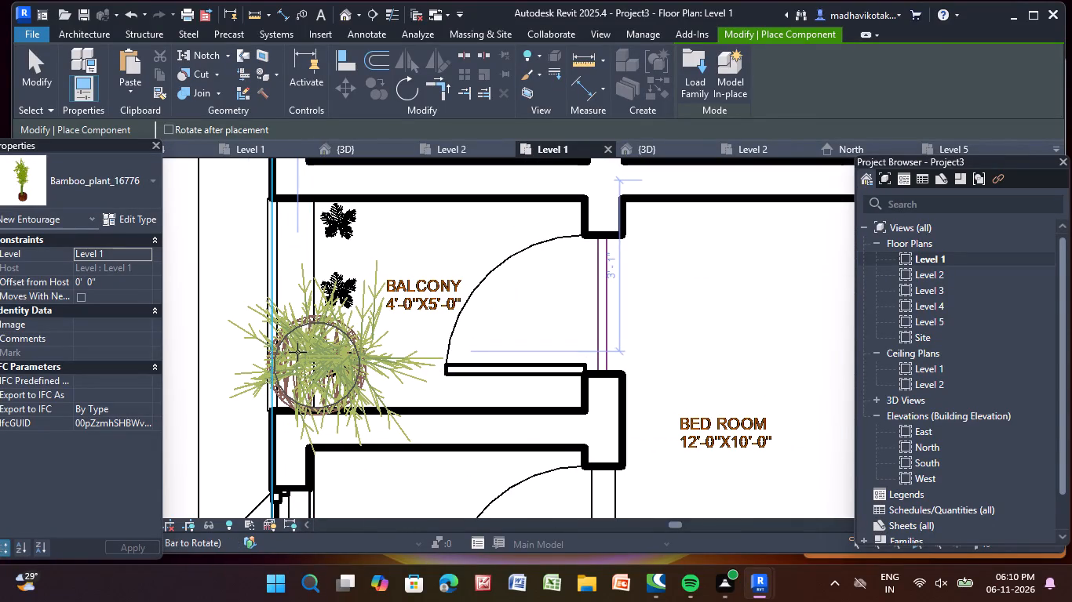
{"action": "left_click", "coordinate": [297, 352]}
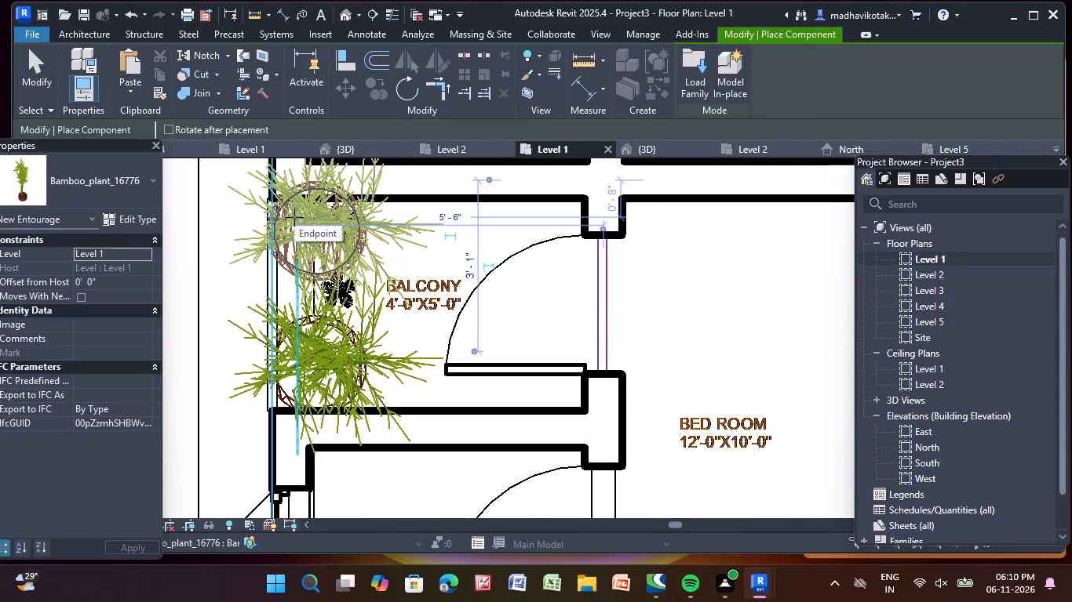
{"action": "left_click", "coordinate": [291, 227]}
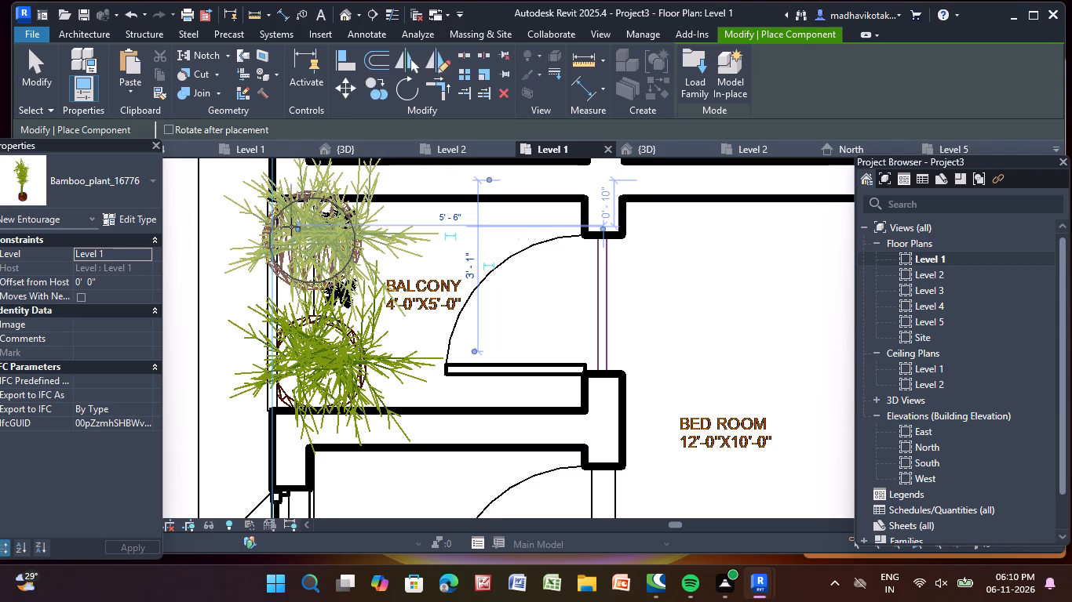
{"action": "scroll", "coordinate": [295, 218], "scroll_direction": "down", "scroll_amount": 4}
{"action": "middle_click_drag", "start_coordinate": [299, 228], "coordinate": [328, 343]}
{"action": "scroll", "coordinate": [365, 368], "scroll_direction": "up", "scroll_amount": 4}
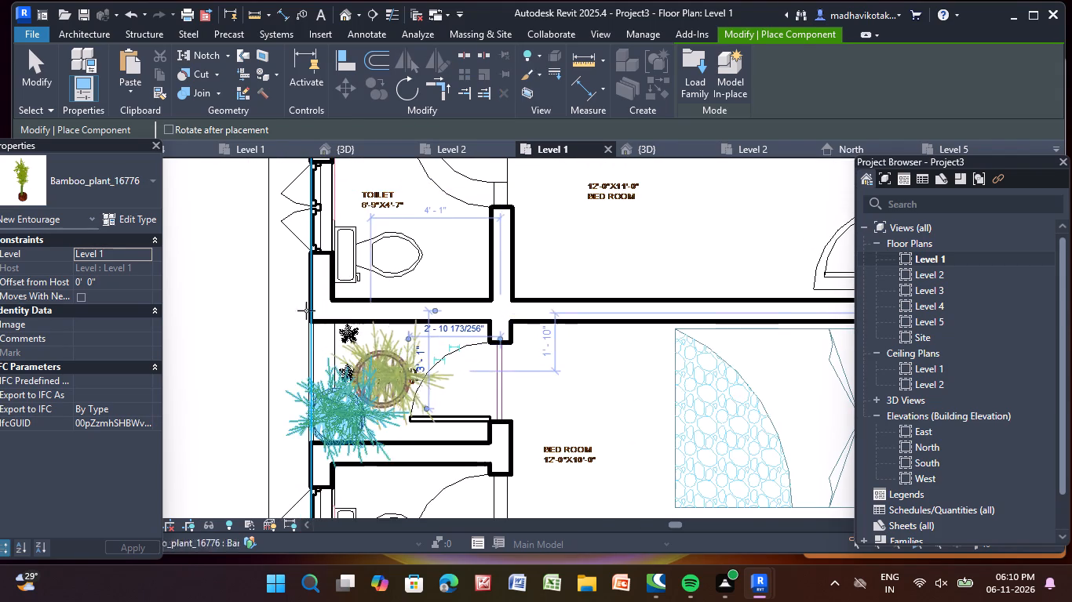
{"action": "scroll", "coordinate": [303, 337], "scroll_direction": "up", "scroll_amount": 5}
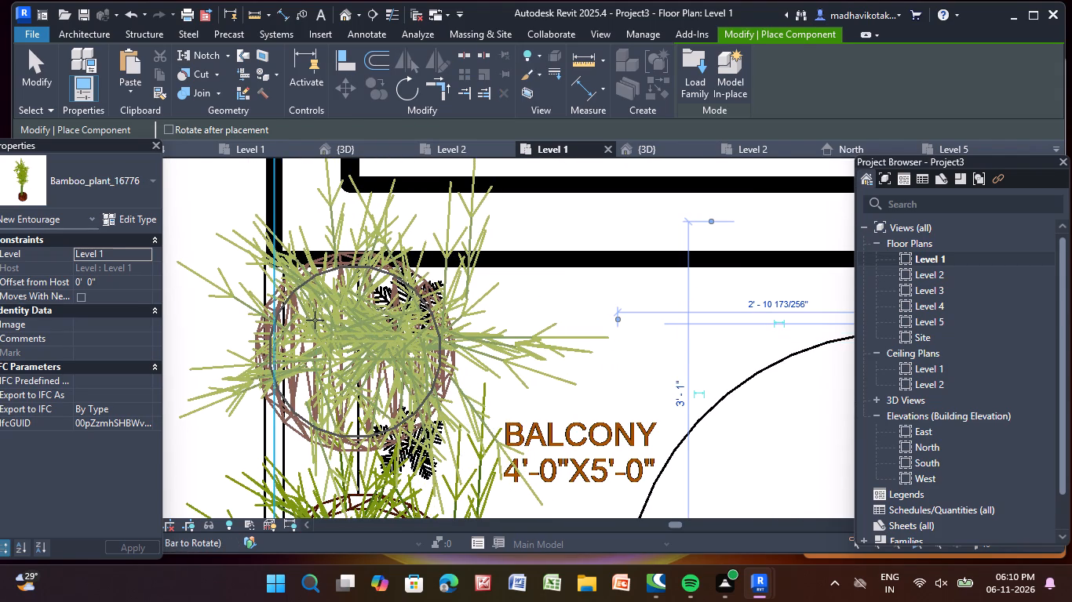
{"action": "left_click", "coordinate": [315, 320]}
Place three Bamboo_plant_16776 components in the north-west 5'-0"x4'-5" corner balcony, two along the north edge and one at the west edge's south end.
{"action": "scroll", "coordinate": [476, 343], "scroll_direction": "down", "scroll_amount": 5}
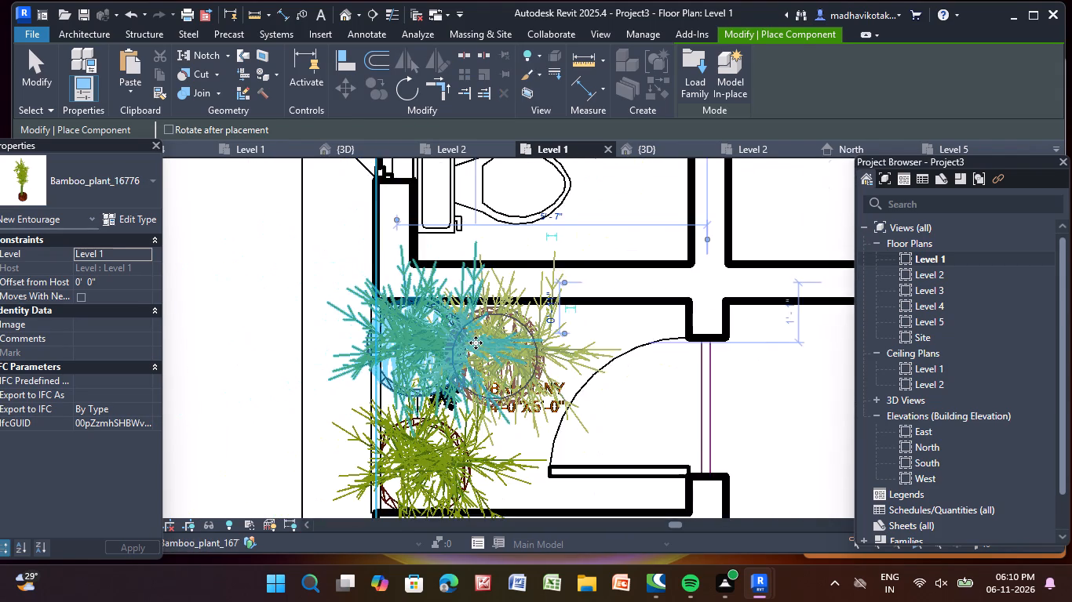
{"action": "scroll", "coordinate": [474, 341], "scroll_direction": "down", "scroll_amount": 5}
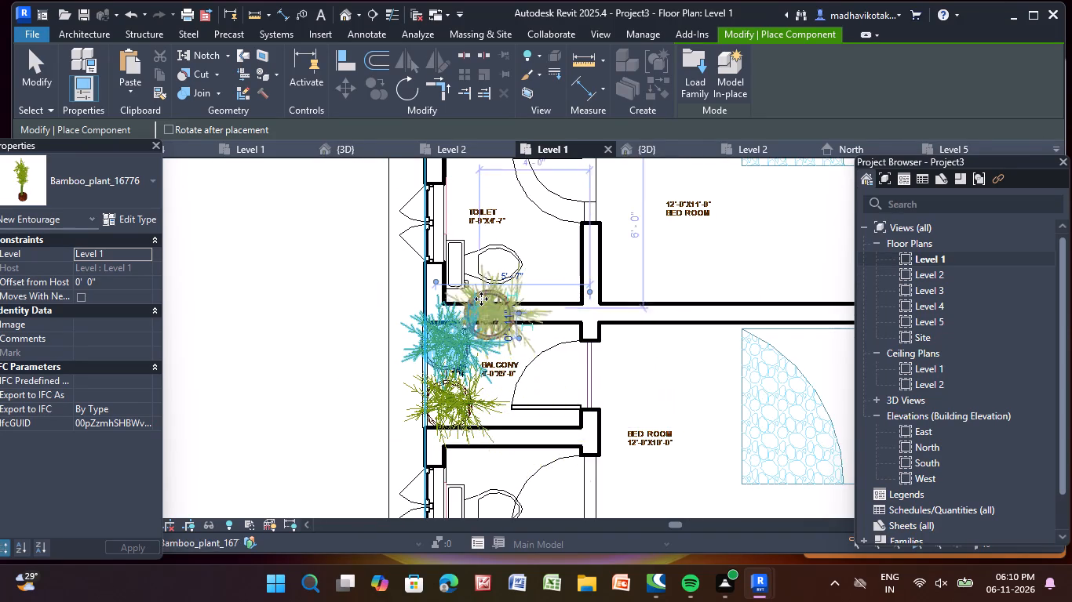
{"action": "scroll", "coordinate": [481, 298], "scroll_direction": "down", "scroll_amount": 4}
{"action": "middle_click_drag", "start_coordinate": [481, 298], "coordinate": [408, 592]}
{"action": "scroll", "coordinate": [381, 449], "scroll_direction": "up", "scroll_amount": 5}
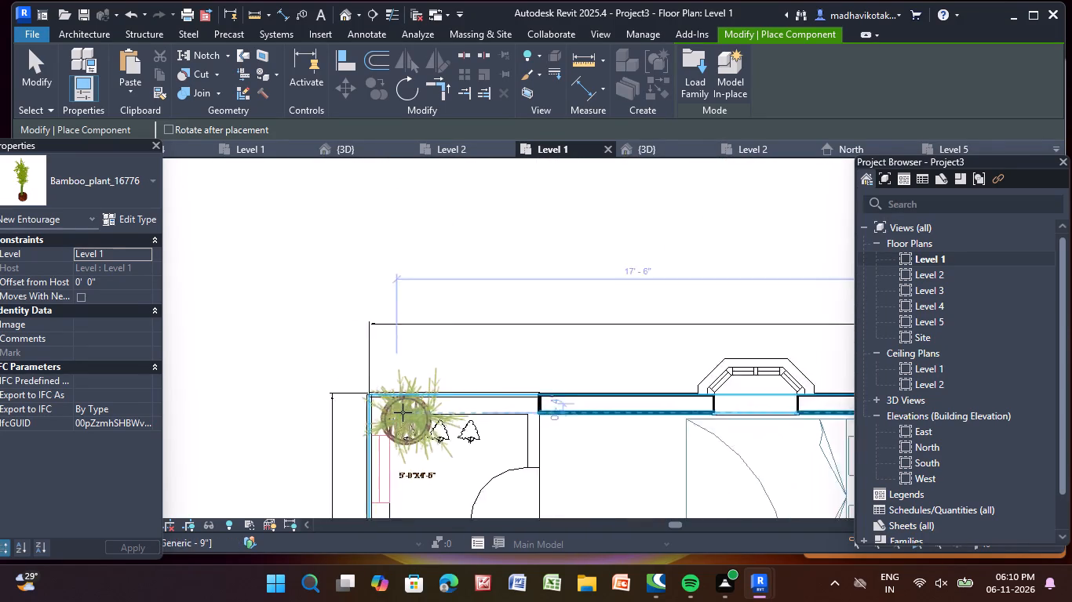
{"action": "scroll", "coordinate": [403, 412], "scroll_direction": "up", "scroll_amount": 2}
{"action": "scroll", "coordinate": [371, 470], "scroll_direction": "up", "scroll_amount": 5}
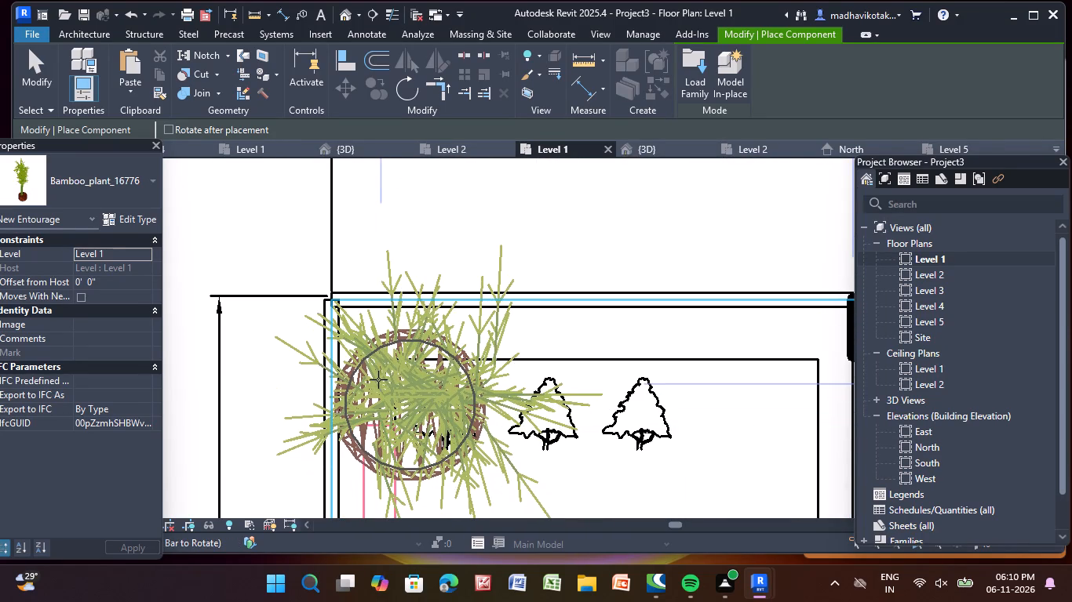
{"action": "left_click", "coordinate": [378, 379]}
{"action": "middle_click_drag", "start_coordinate": [646, 400], "coordinate": [460, 396]}
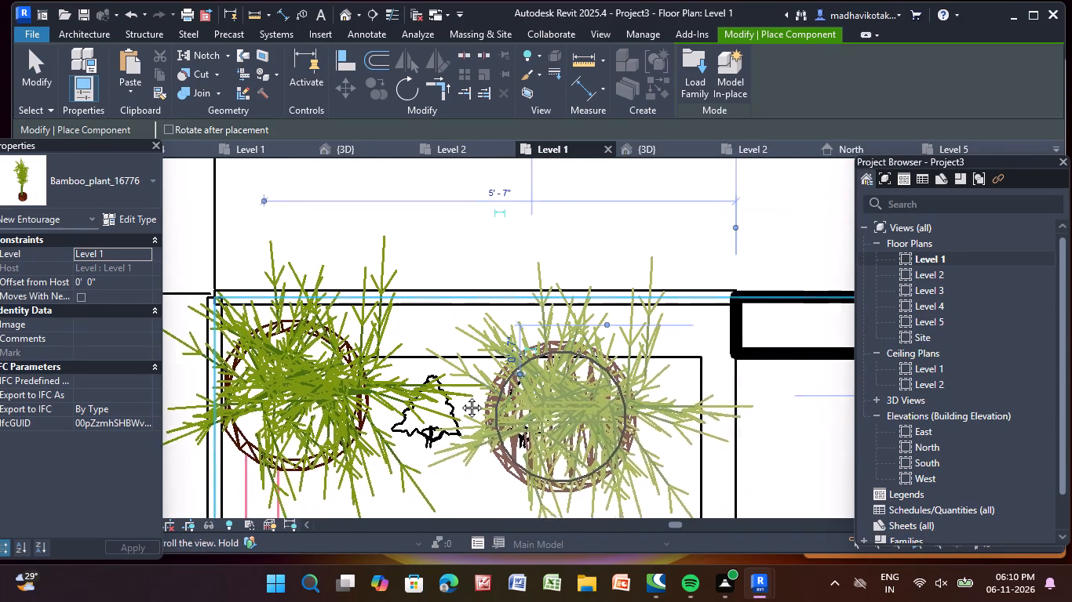
{"action": "middle_click_drag", "start_coordinate": [460, 396], "coordinate": [317, 380]}
{"action": "left_click", "coordinate": [392, 338]}
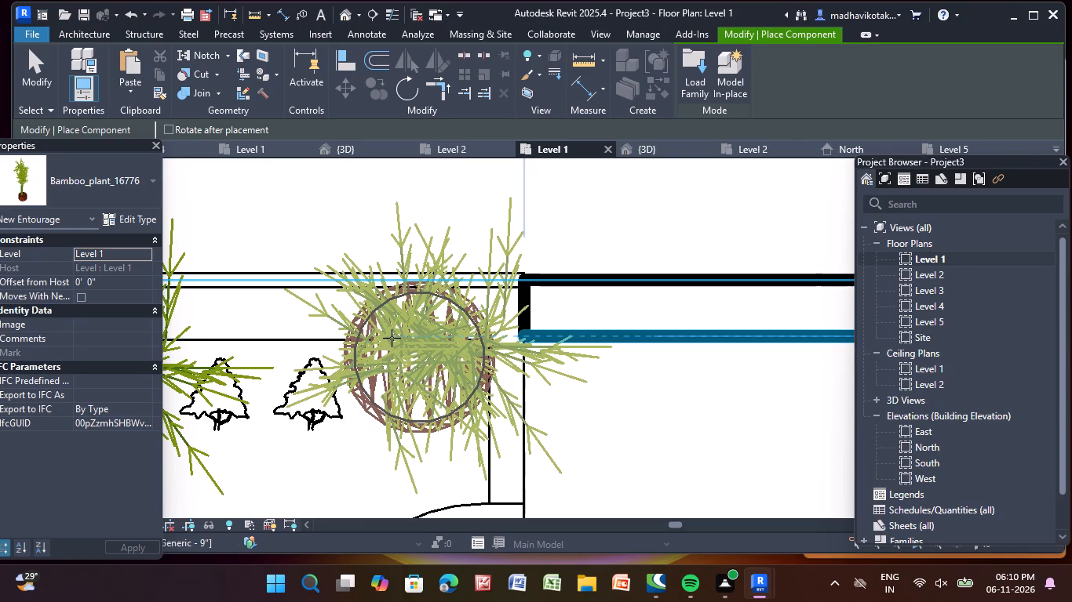
{"action": "scroll", "coordinate": [301, 445], "scroll_direction": "down", "scroll_amount": 4}
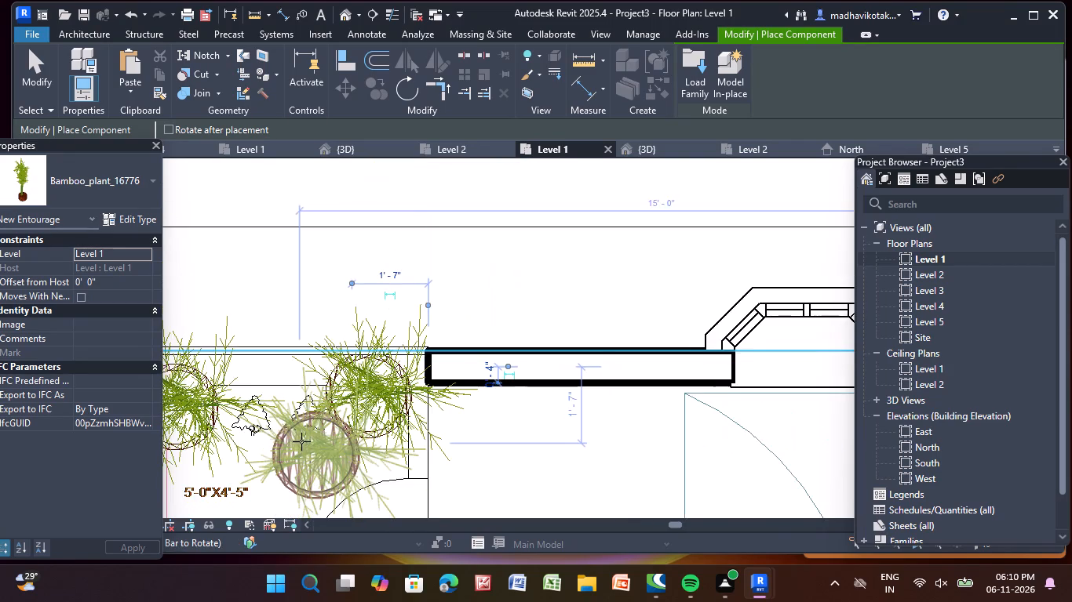
{"action": "middle_click_drag", "start_coordinate": [301, 443], "coordinate": [361, 355]}
{"action": "middle_click_drag", "start_coordinate": [375, 336], "coordinate": [482, 197]}
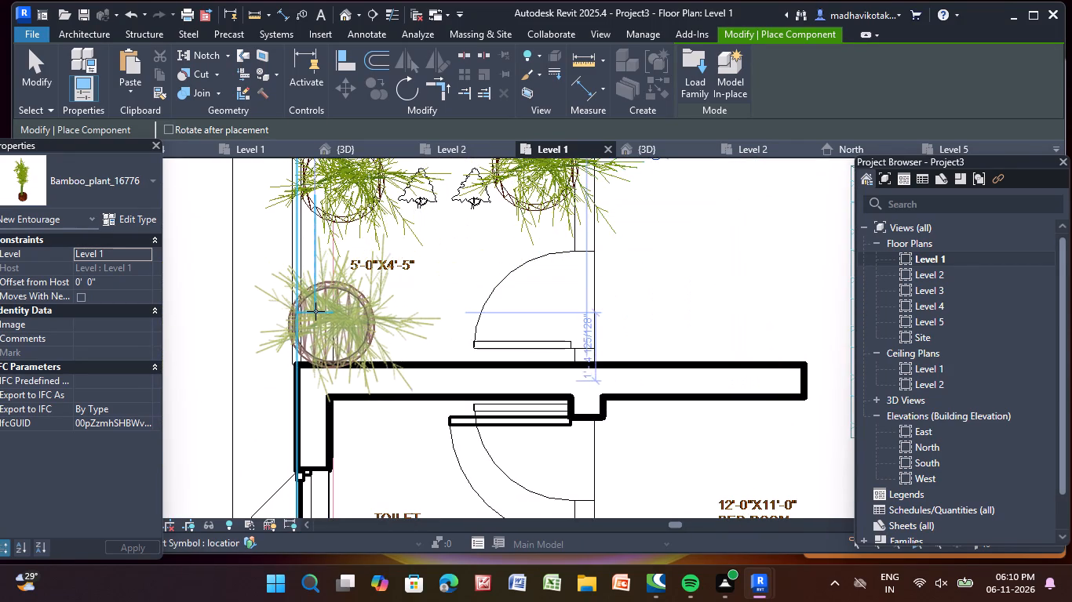
{"action": "left_click", "coordinate": [328, 304]}
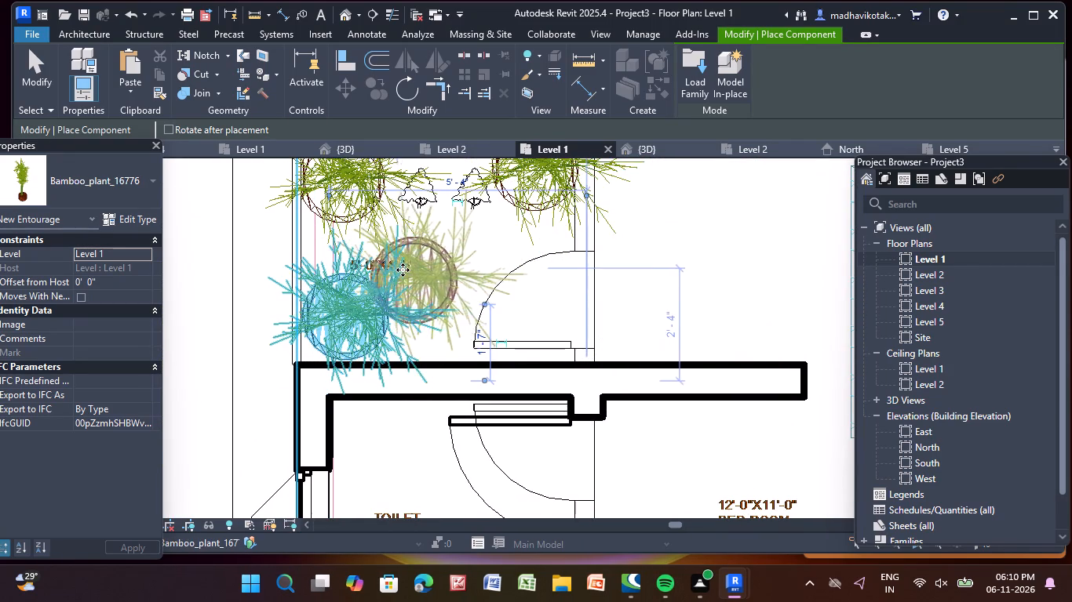
Place three Bamboo_plant_16776 components in the north-east 5'-0"x4'-5" corner balcony, two along the north edge and one at the east edge's south end.
{"action": "scroll", "coordinate": [406, 270], "scroll_direction": "down", "scroll_amount": 5}
{"action": "scroll", "coordinate": [606, 276], "scroll_direction": "down", "scroll_amount": 3}
{"action": "middle_click_drag", "start_coordinate": [619, 285], "coordinate": [79, 366]}
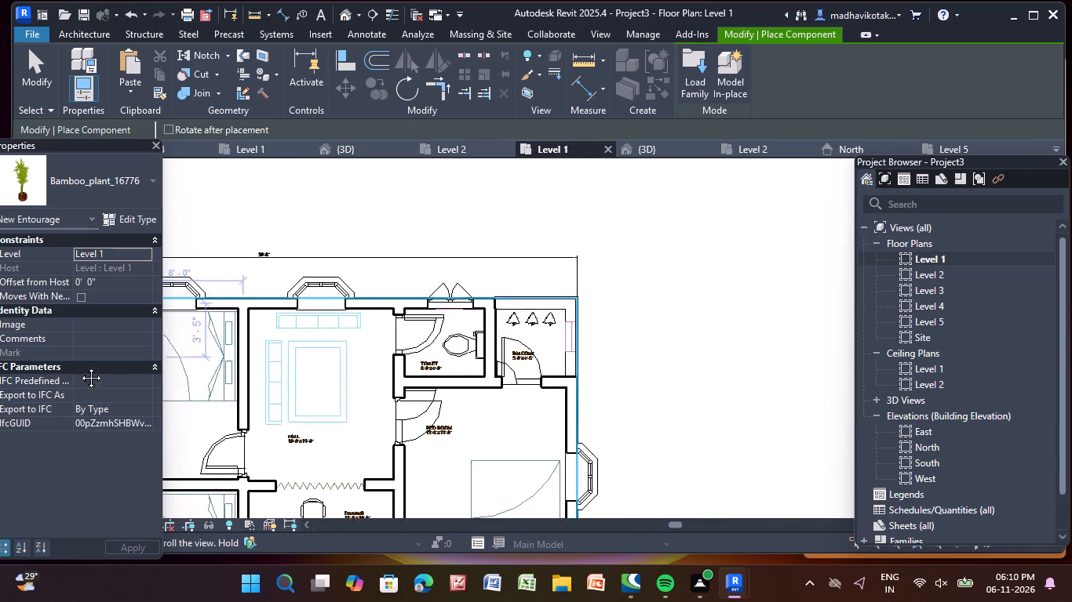
{"action": "middle_click_drag", "start_coordinate": [79, 366], "coordinate": [2, 390]}
{"action": "scroll", "coordinate": [408, 364], "scroll_direction": "up", "scroll_amount": 10}
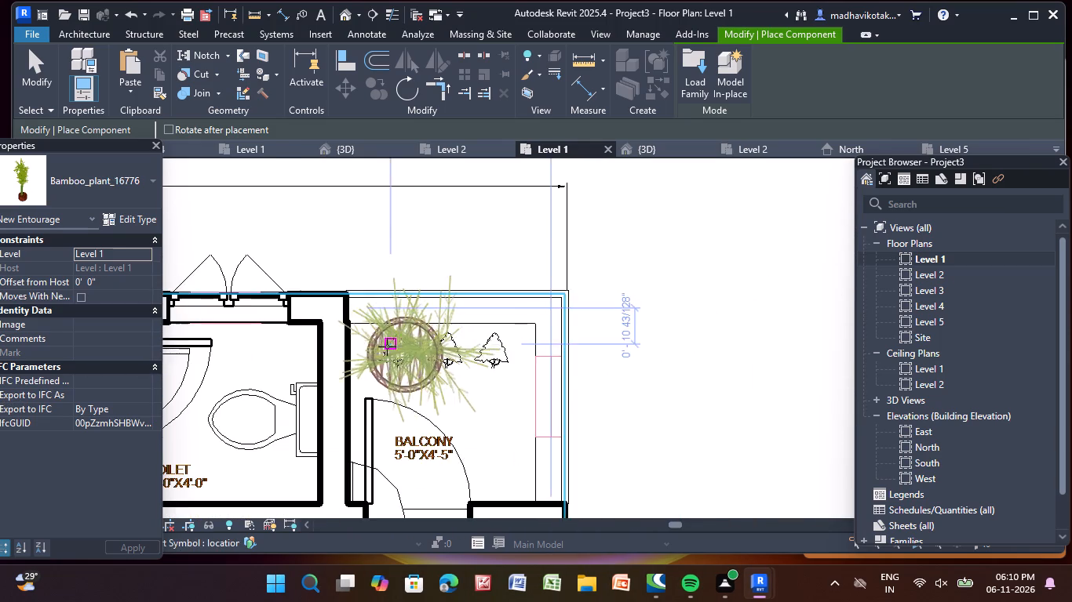
{"action": "scroll", "coordinate": [387, 346], "scroll_direction": "up", "scroll_amount": 6}
{"action": "scroll", "coordinate": [309, 259], "scroll_direction": "down", "scroll_amount": 4}
{"action": "middle_click_drag", "start_coordinate": [310, 259], "coordinate": [328, 327]}
{"action": "left_click", "coordinate": [319, 312]}
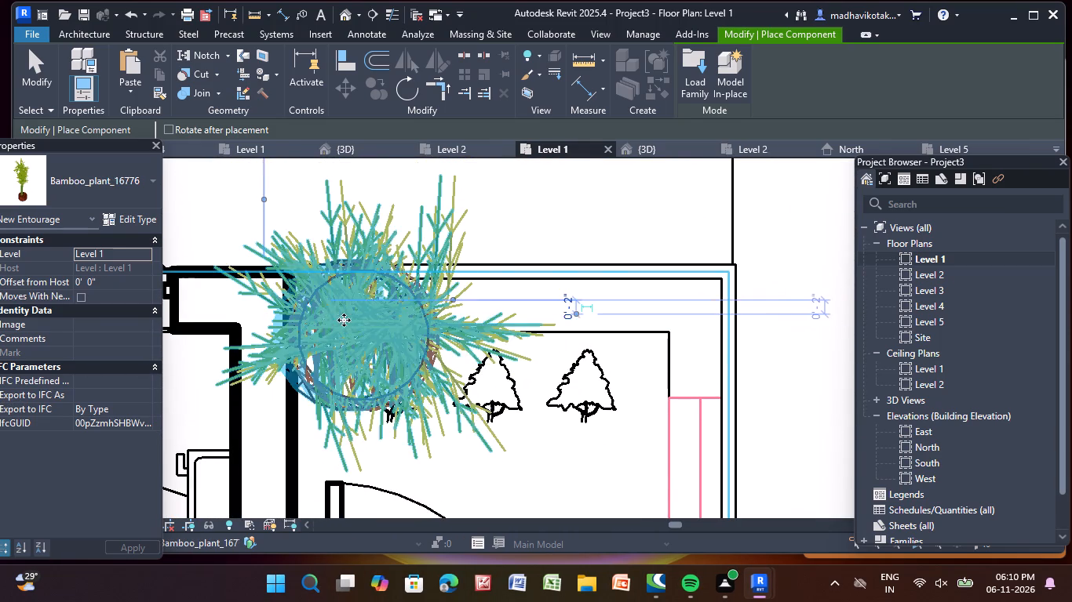
{"action": "left_click", "coordinate": [616, 332]}
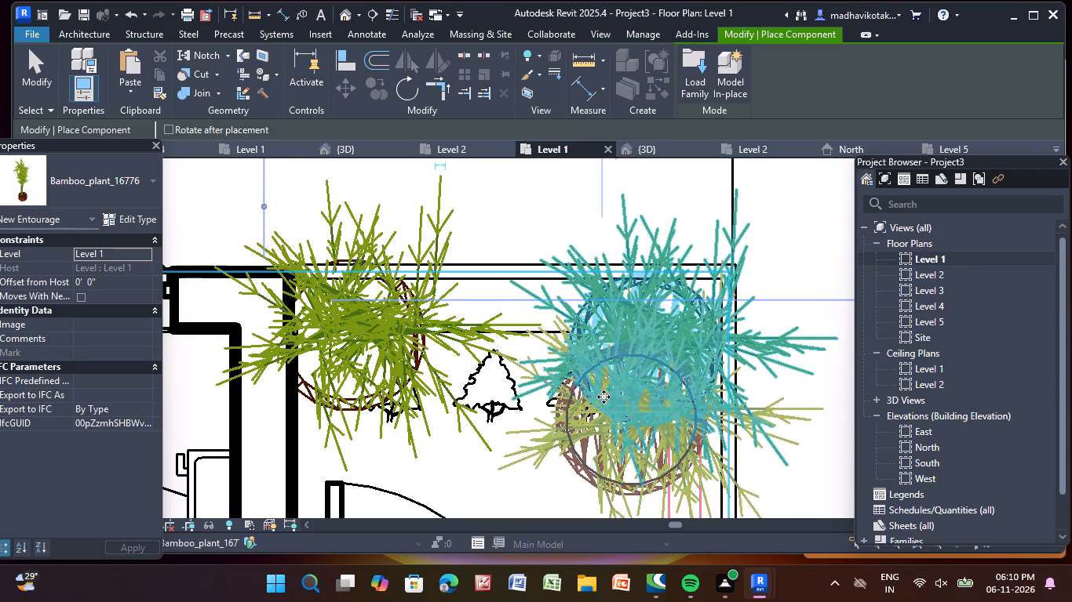
{"action": "scroll", "coordinate": [603, 397], "scroll_direction": "down", "scroll_amount": 3}
{"action": "middle_click_drag", "start_coordinate": [603, 390], "coordinate": [585, 238]}
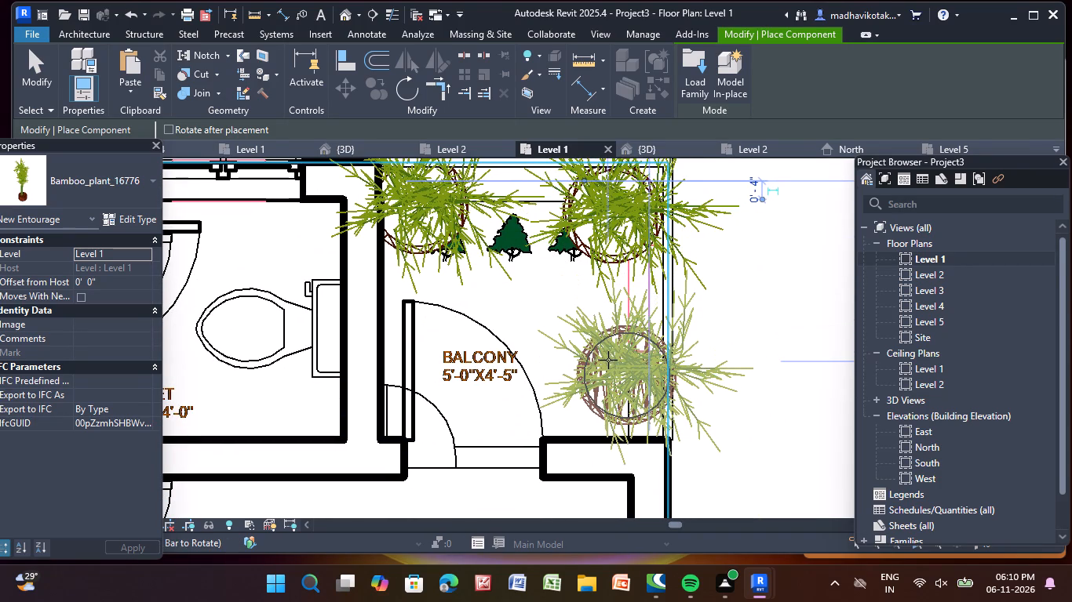
{"action": "left_click", "coordinate": [597, 361]}
Review the east side of the Level 1 plan down to the south-east corner balcony and end component placement.
{"action": "scroll", "coordinate": [600, 353], "scroll_direction": "down", "scroll_amount": 5}
{"action": "middle_click_drag", "start_coordinate": [601, 353], "coordinate": [601, 252]}
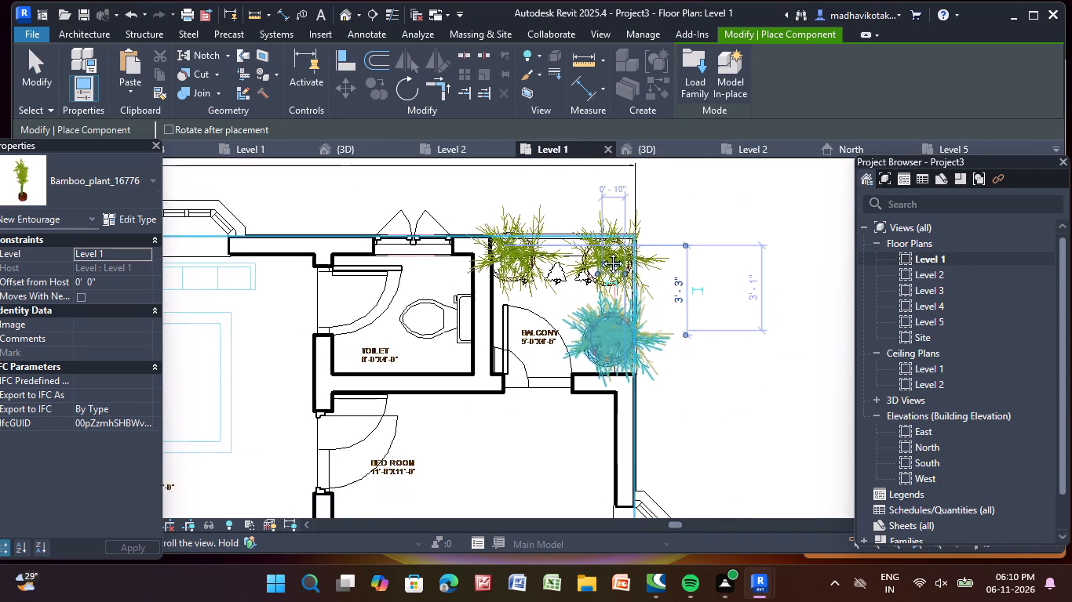
{"action": "middle_click_drag", "start_coordinate": [601, 252], "coordinate": [595, 40]}
{"action": "scroll", "coordinate": [536, 359], "scroll_direction": "down", "scroll_amount": 3}
{"action": "middle_click_drag", "start_coordinate": [536, 359], "coordinate": [497, 92]}
{"action": "scroll", "coordinate": [505, 272], "scroll_direction": "down", "scroll_amount": 2}
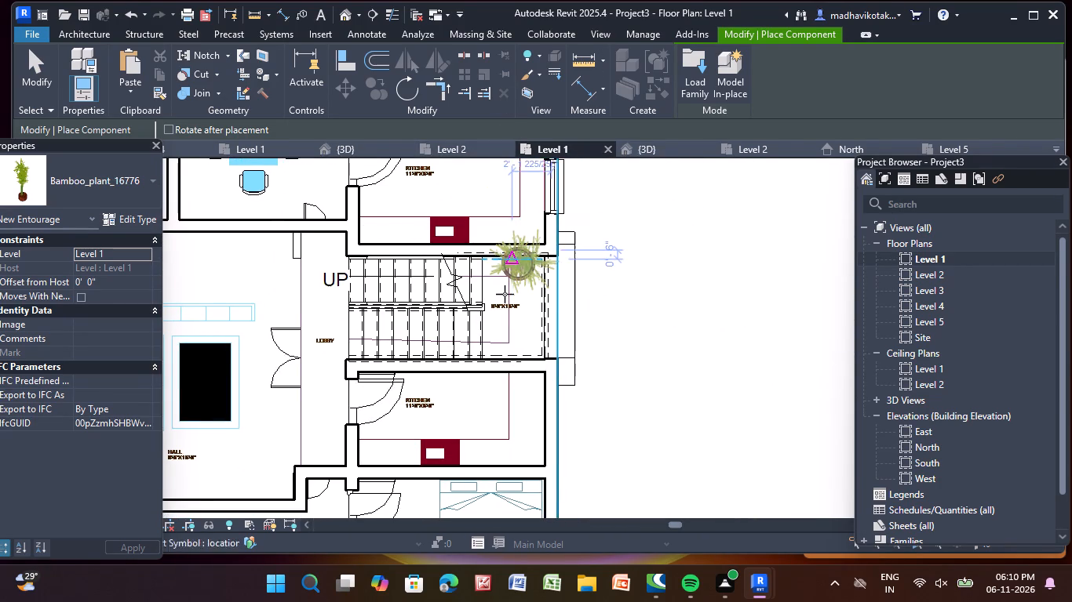
{"action": "scroll", "coordinate": [505, 294], "scroll_direction": "down", "scroll_amount": 1}
{"action": "middle_click_drag", "start_coordinate": [497, 330], "coordinate": [483, 41]}
{"action": "scroll", "coordinate": [507, 278], "scroll_direction": "up", "scroll_amount": 3}
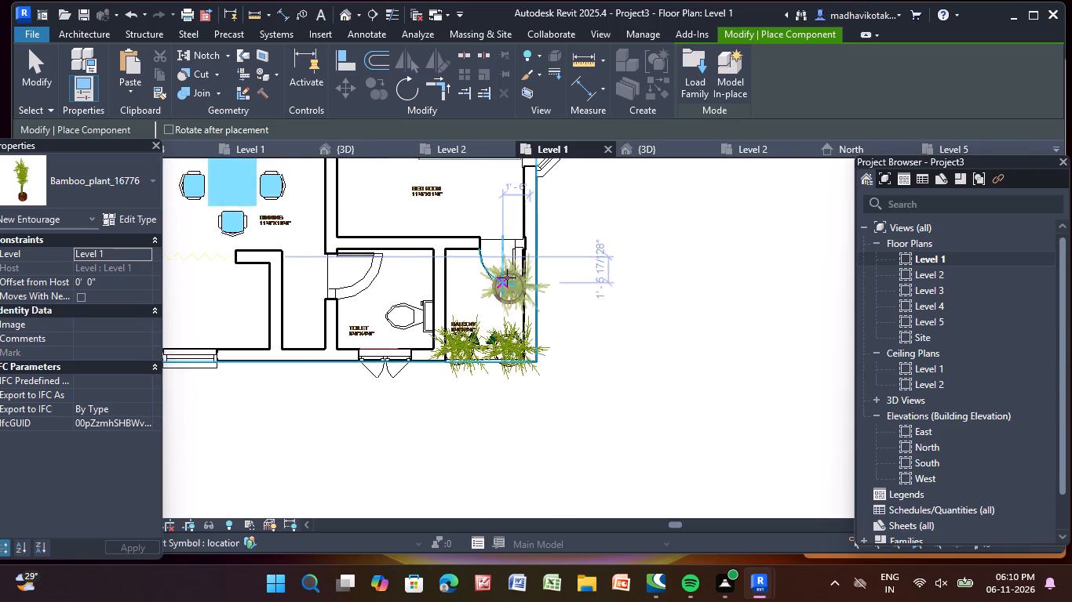
{"action": "scroll", "coordinate": [505, 276], "scroll_direction": "up", "scroll_amount": 4}
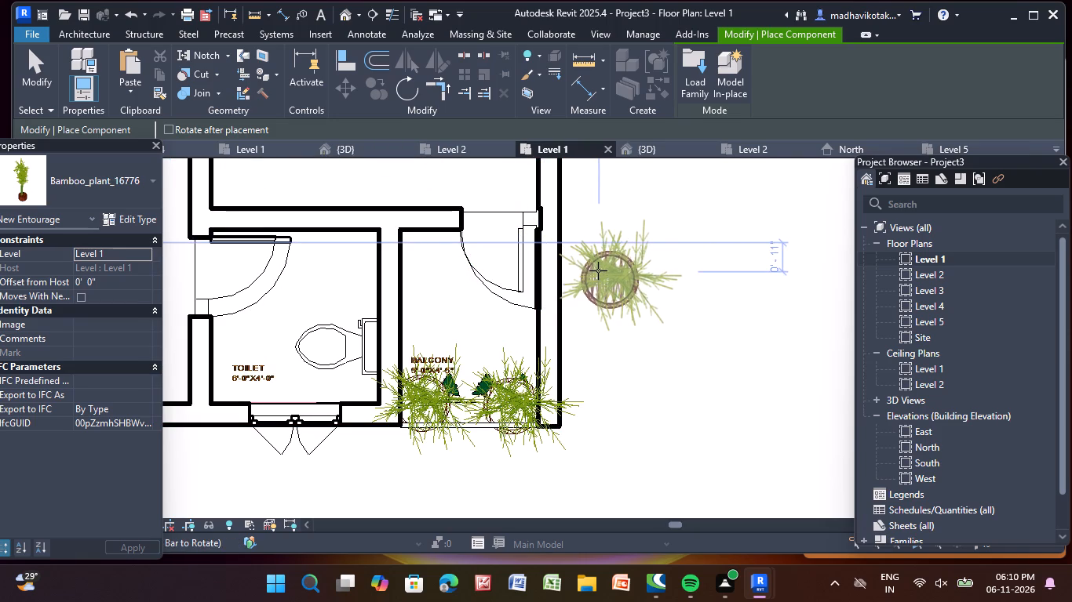
{"action": "key", "text": "Escape"}
{"action": "key", "text": "Escape"}
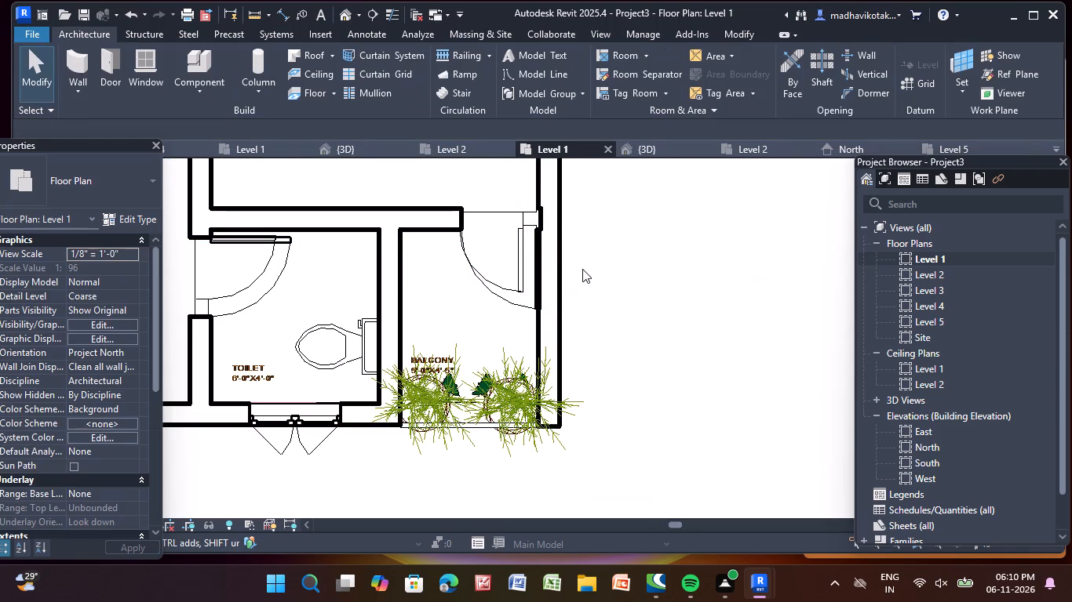
Switch from the Level 1 plan to the 3D view and inspect the planted Level 1 balconies from both sides of the building.
{"action": "key", "text": "Escape"}
{"action": "key", "text": "Escape"}
{"action": "scroll", "coordinate": [581, 269], "scroll_direction": "down", "scroll_amount": 2}
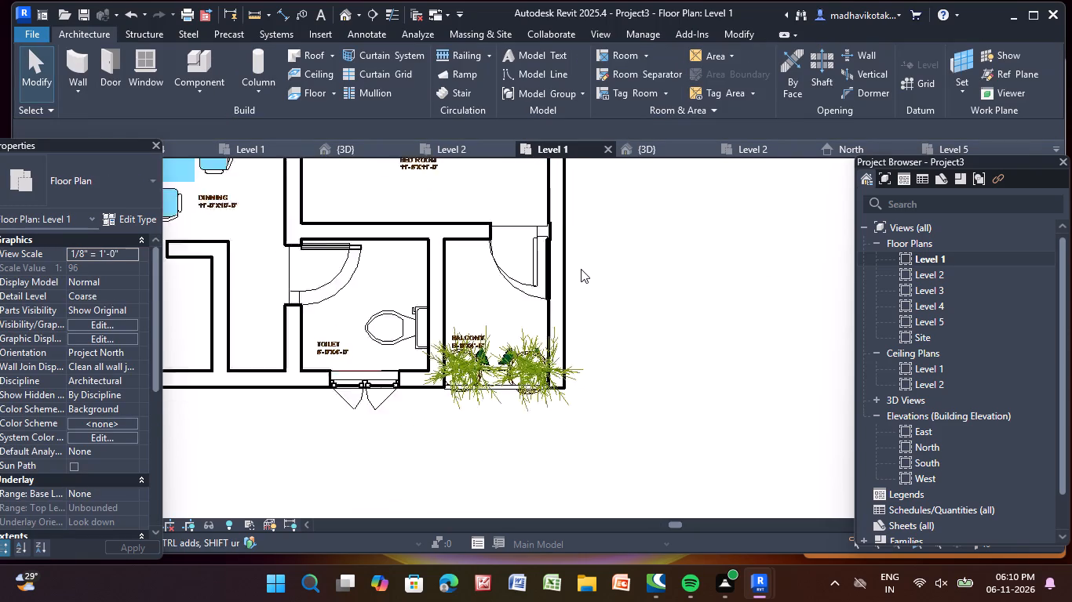
{"action": "scroll", "coordinate": [581, 269], "scroll_direction": "down", "scroll_amount": 2}
{"action": "left_click", "coordinate": [348, 12]}
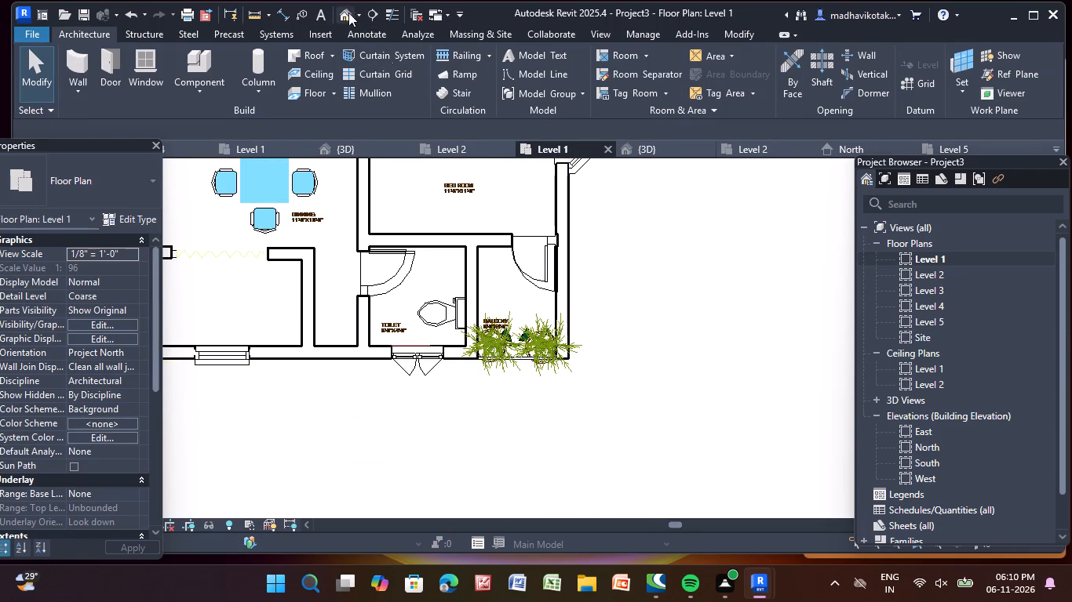
{"action": "scroll", "coordinate": [514, 431], "scroll_direction": "up", "scroll_amount": 6}
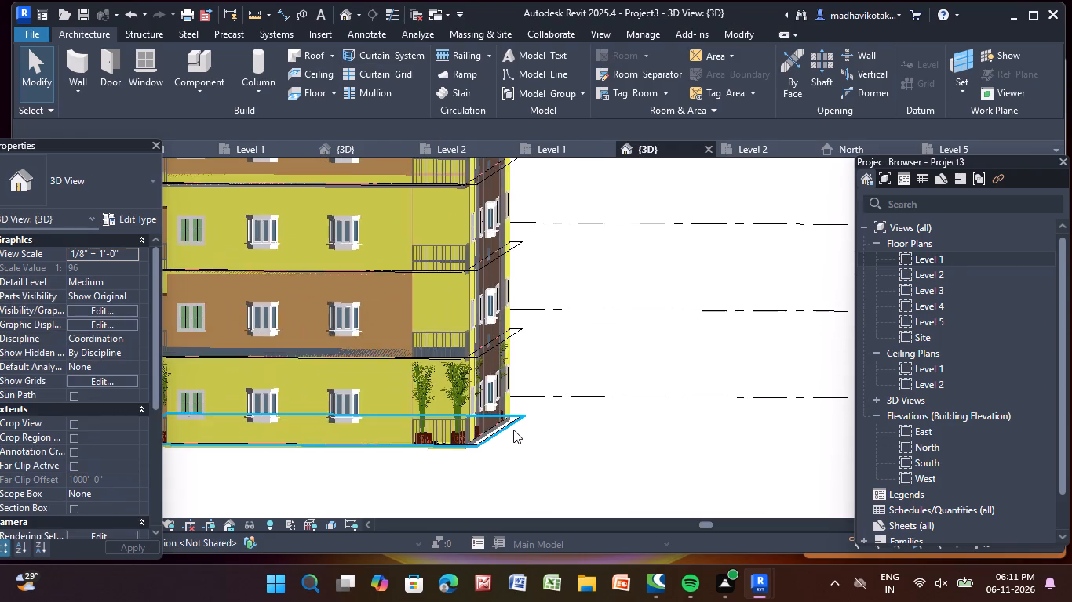
{"action": "middle_click_drag", "start_coordinate": [513, 430], "coordinate": [479, 450], "text": "shift"}
{"action": "scroll", "coordinate": [479, 450], "scroll_direction": "down", "scroll_amount": 3}
{"action": "middle_click_drag", "start_coordinate": [482, 450], "coordinate": [512, 449]}
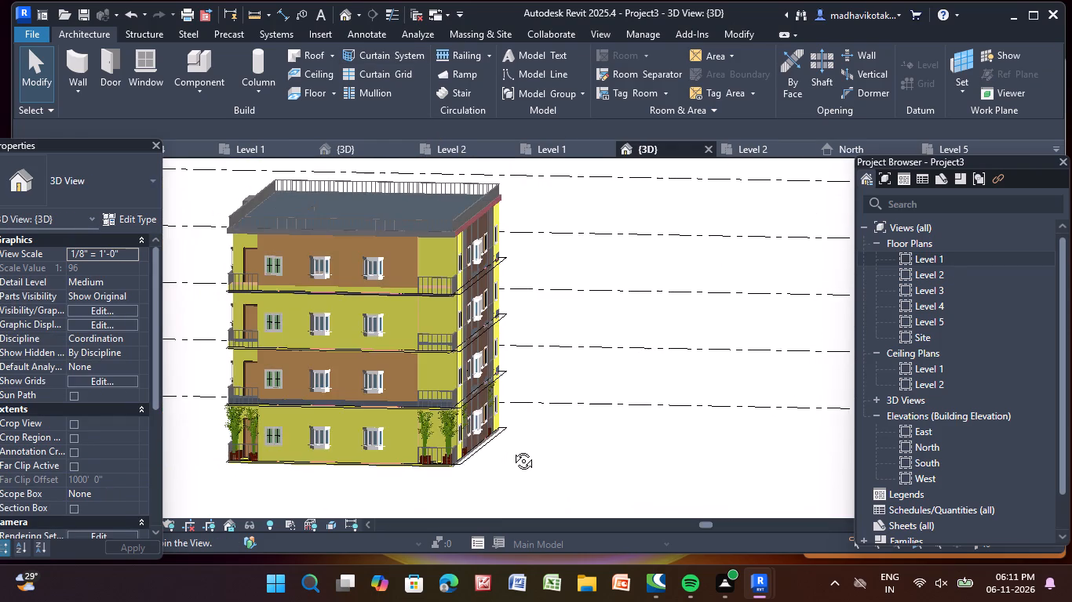
{"action": "middle_click_drag", "start_coordinate": [512, 449], "coordinate": [607, 448]}
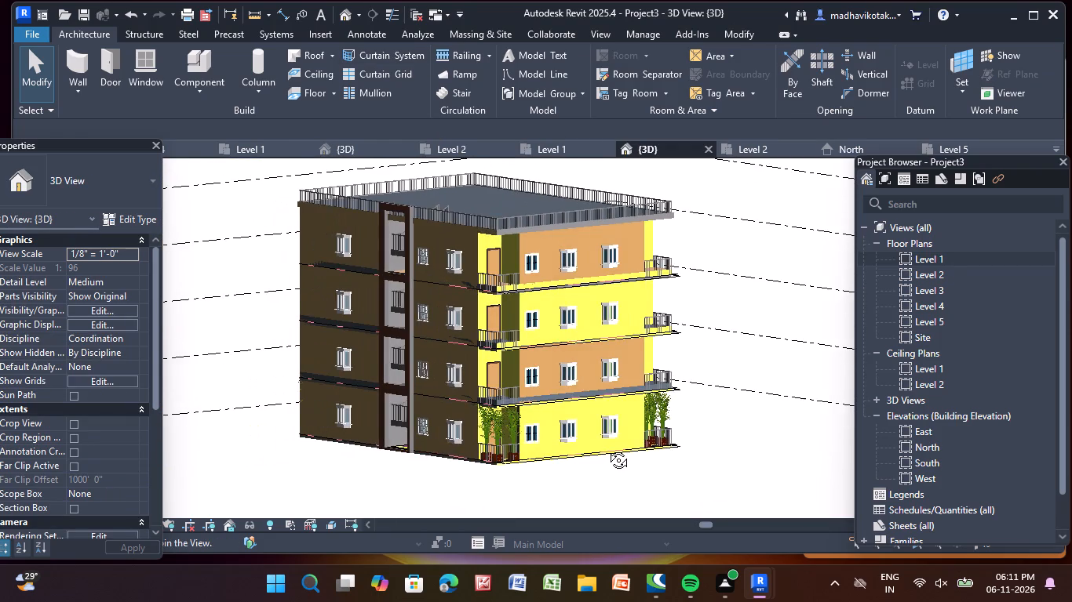
{"action": "middle_click_drag", "start_coordinate": [607, 448], "coordinate": [505, 458]}
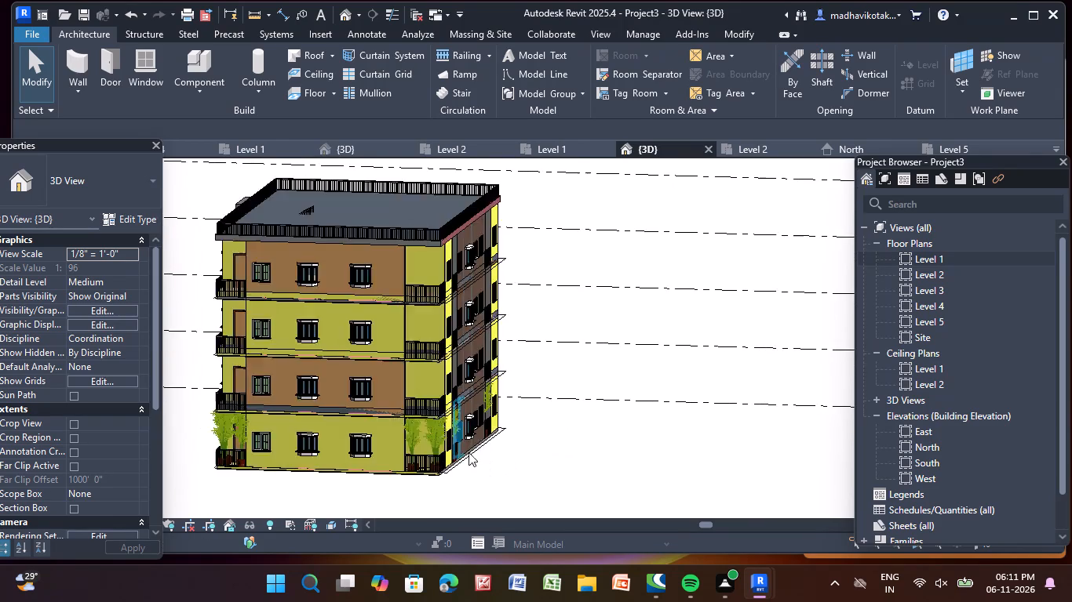
Copy the Level 1 bamboo plant nearest the building corner, on the olive facade's corner balcony, and paste it aligned to Levels 2, 3 and 4.
{"action": "scroll", "coordinate": [464, 451], "scroll_direction": "up", "scroll_amount": 8}
{"action": "left_click", "coordinate": [411, 430]}
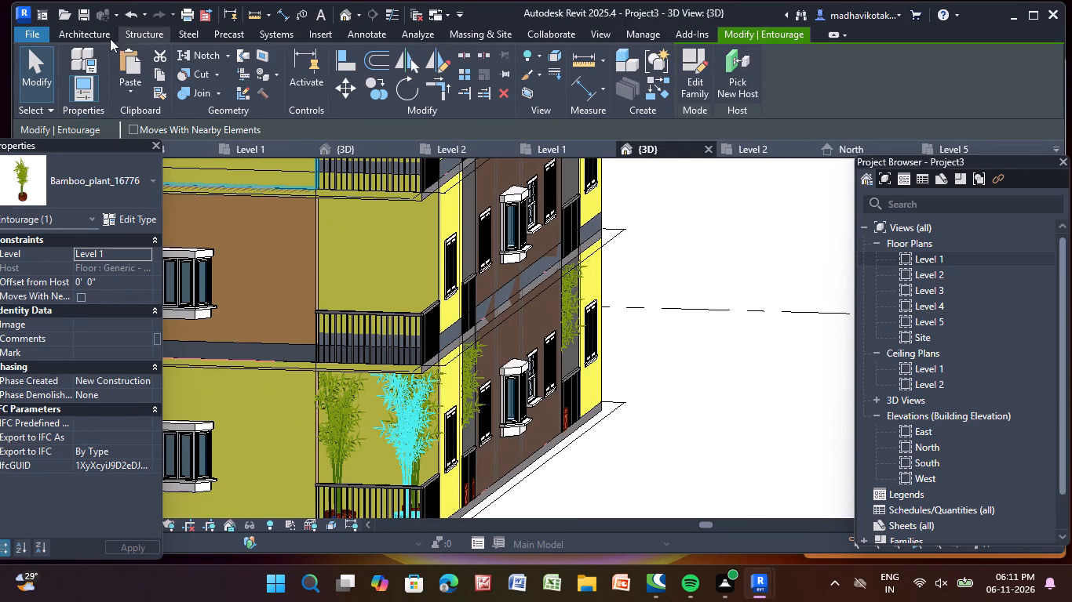
{"action": "left_click", "coordinate": [162, 74]}
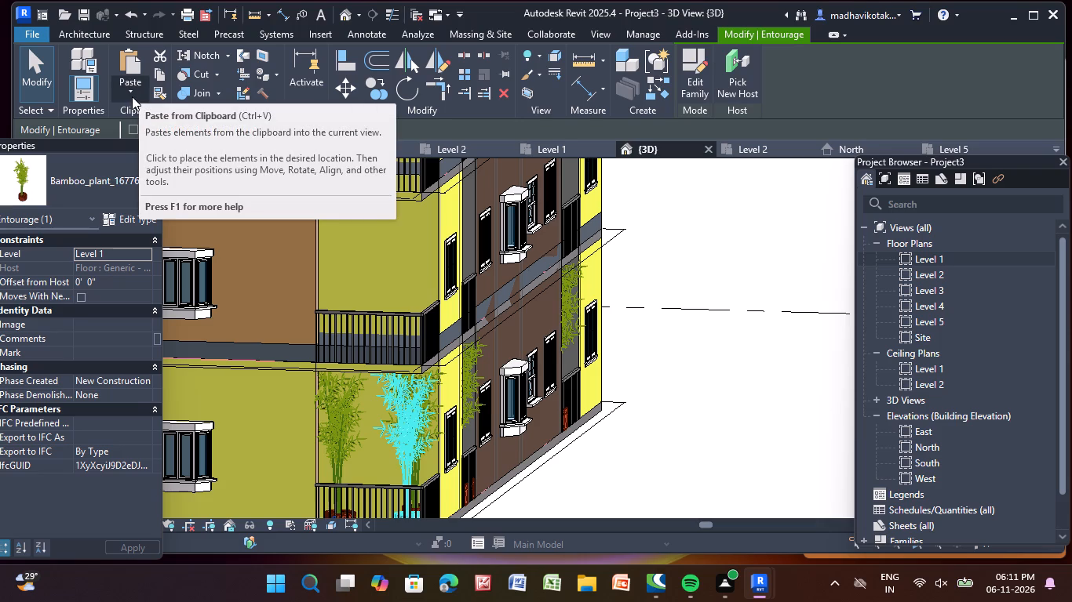
{"action": "left_click", "coordinate": [132, 88]}
{"action": "left_click", "coordinate": [170, 150]}
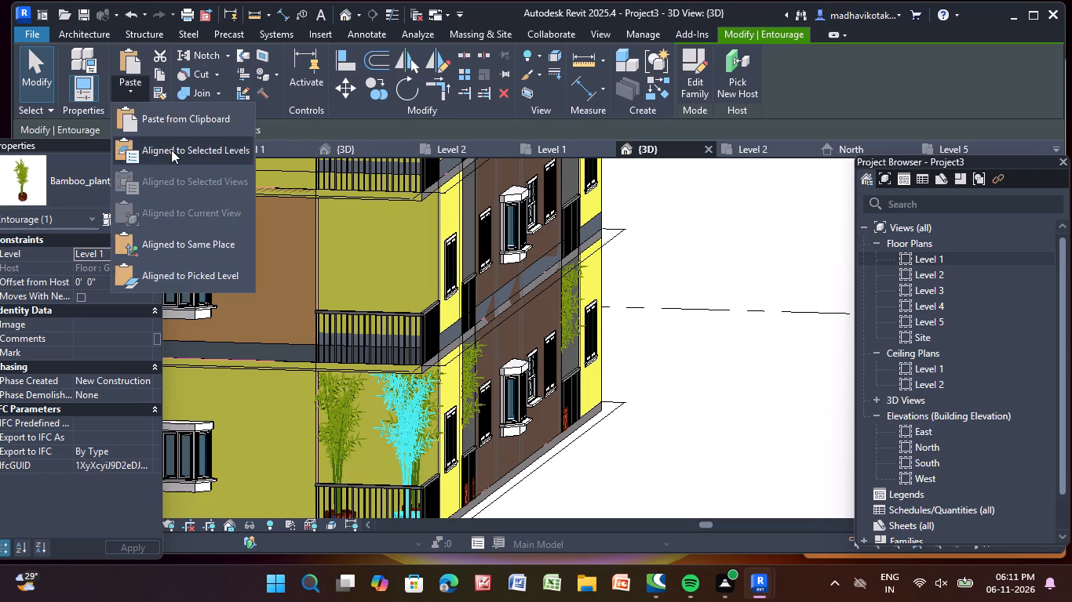
{"action": "left_click_drag", "start_coordinate": [465, 192], "coordinate": [461, 212]}
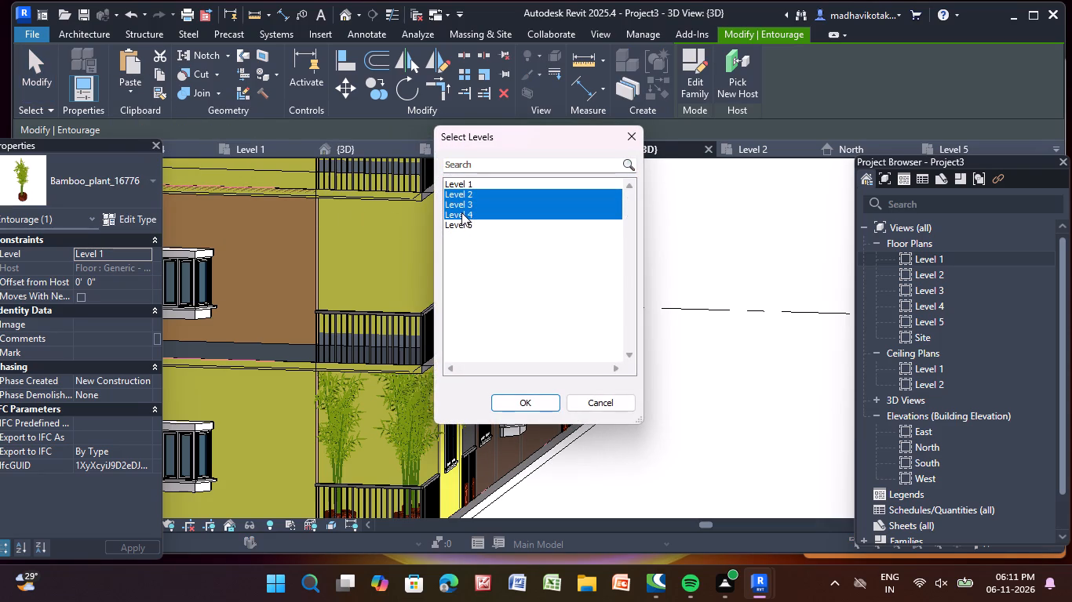
{"action": "left_click_drag", "start_coordinate": [461, 212], "coordinate": [461, 214]}
{"action": "left_click", "coordinate": [535, 404]}
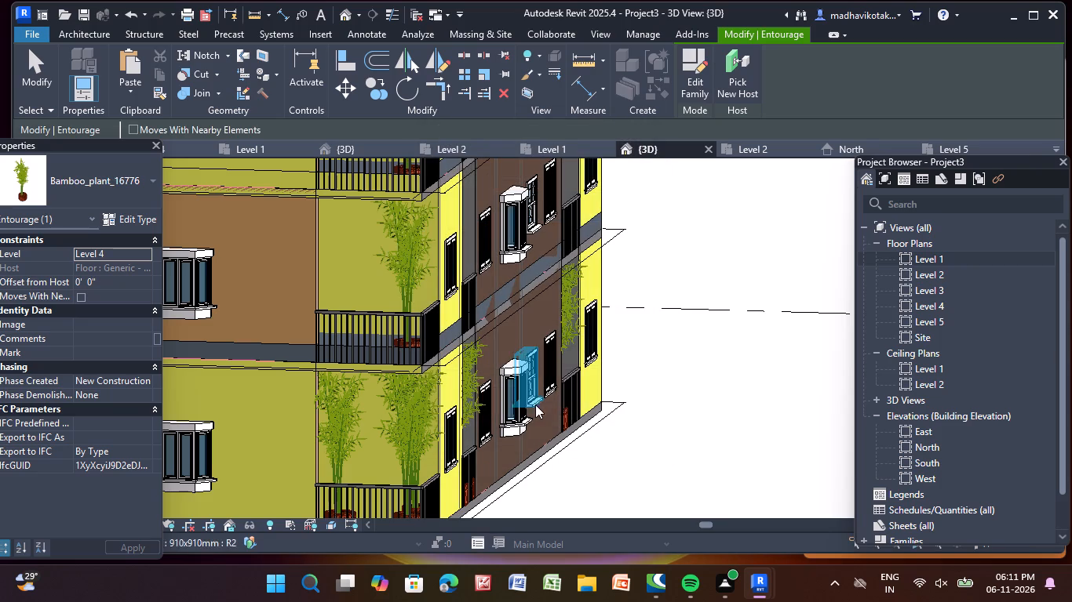
{"action": "left_click", "coordinate": [676, 442]}
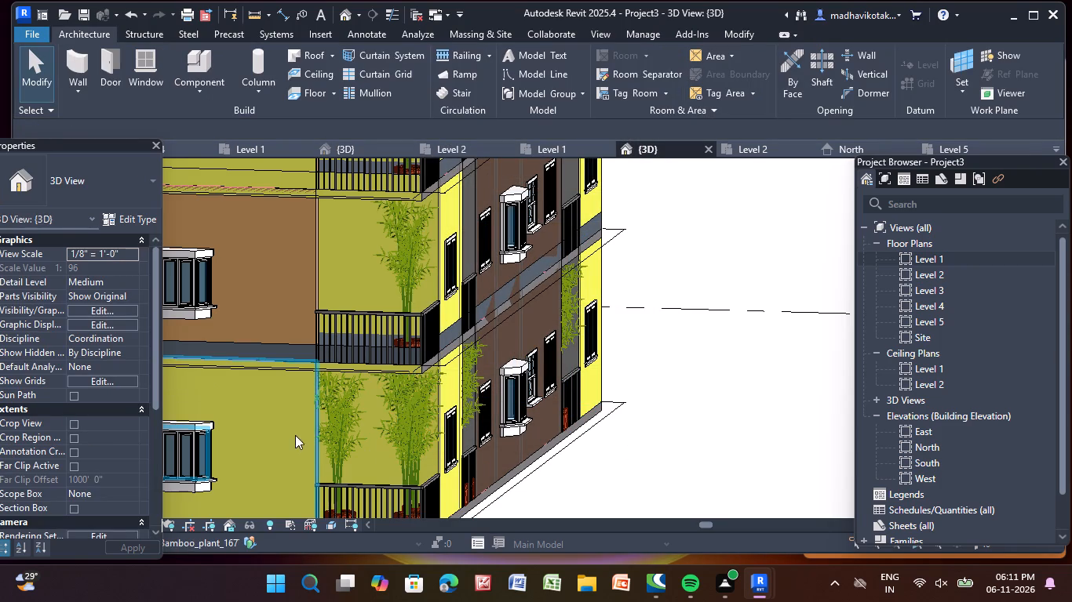
Copy the other bamboo plant on the olive facade side of that Level 1 corner balcony and paste it aligned to Levels 2, 3 and 4.
{"action": "left_click", "coordinate": [337, 426]}
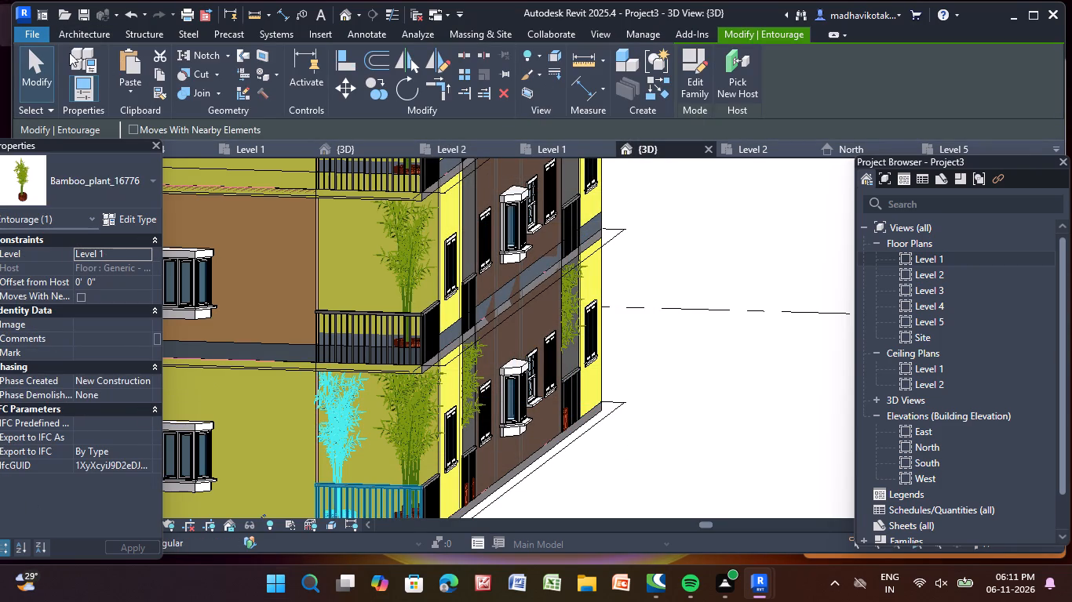
{"action": "left_click", "coordinate": [162, 73]}
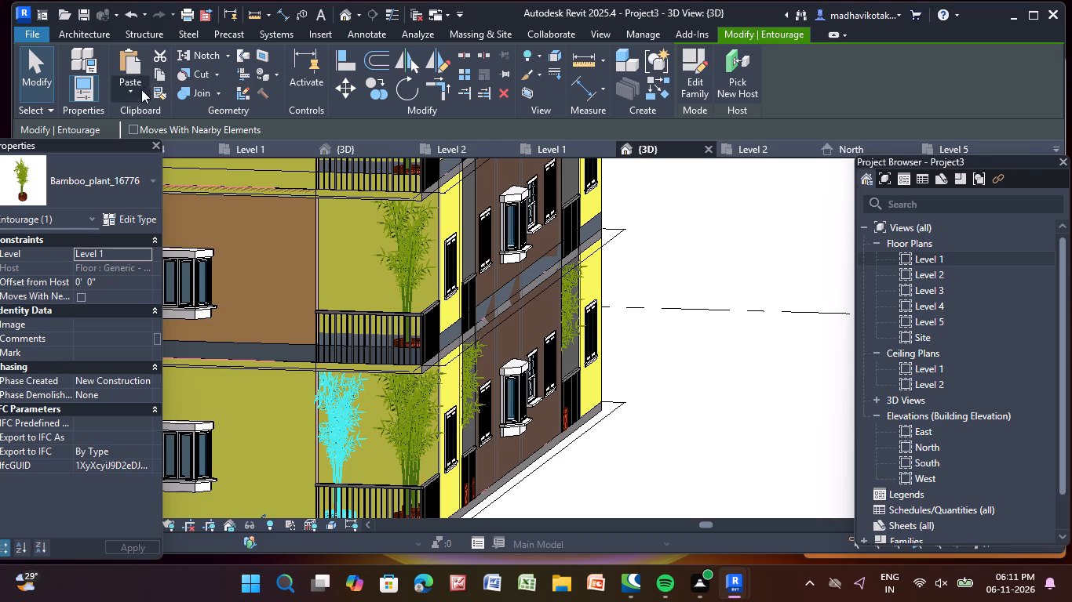
{"action": "left_click", "coordinate": [136, 94]}
{"action": "left_click", "coordinate": [160, 143]}
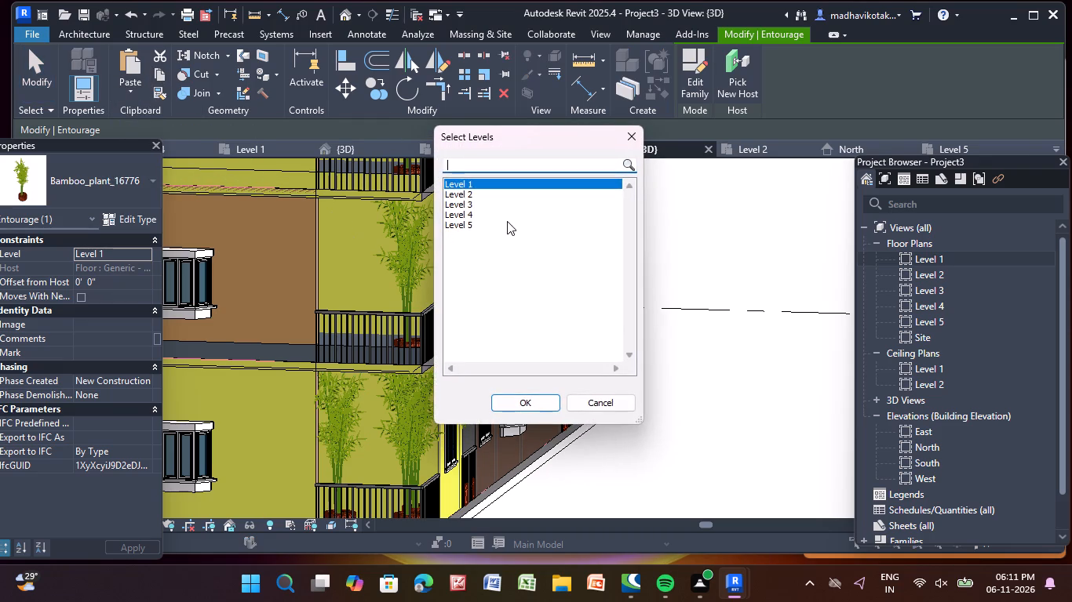
{"action": "left_click_drag", "start_coordinate": [476, 194], "coordinate": [476, 212]}
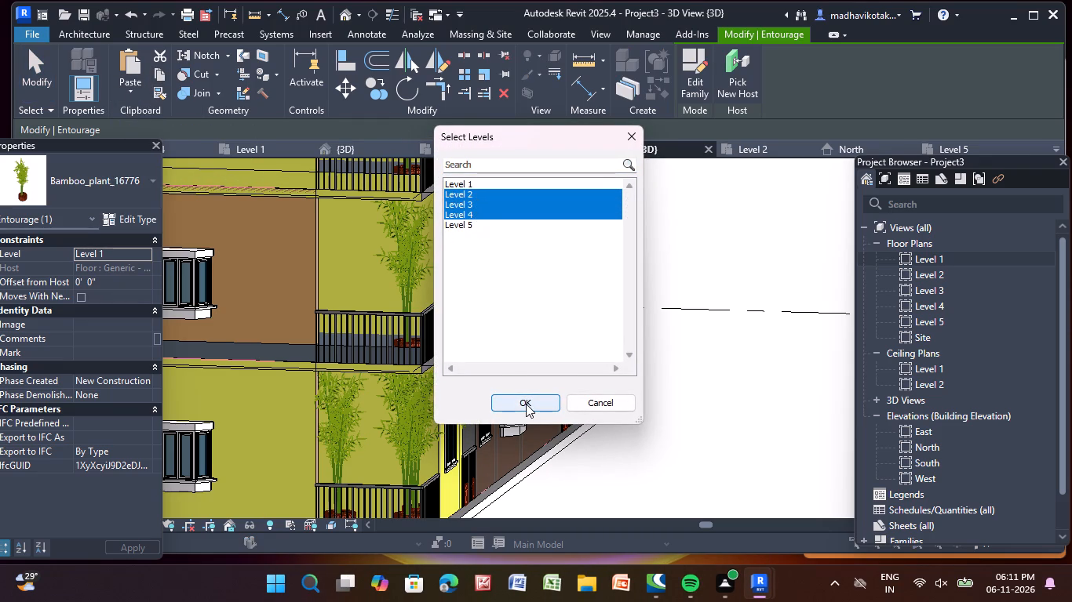
{"action": "left_click", "coordinate": [526, 404]}
{"action": "scroll", "coordinate": [719, 347], "scroll_direction": "down", "scroll_amount": 6}
{"action": "middle_click_drag", "start_coordinate": [713, 443], "coordinate": [702, 495]}
{"action": "left_click", "coordinate": [749, 273]}
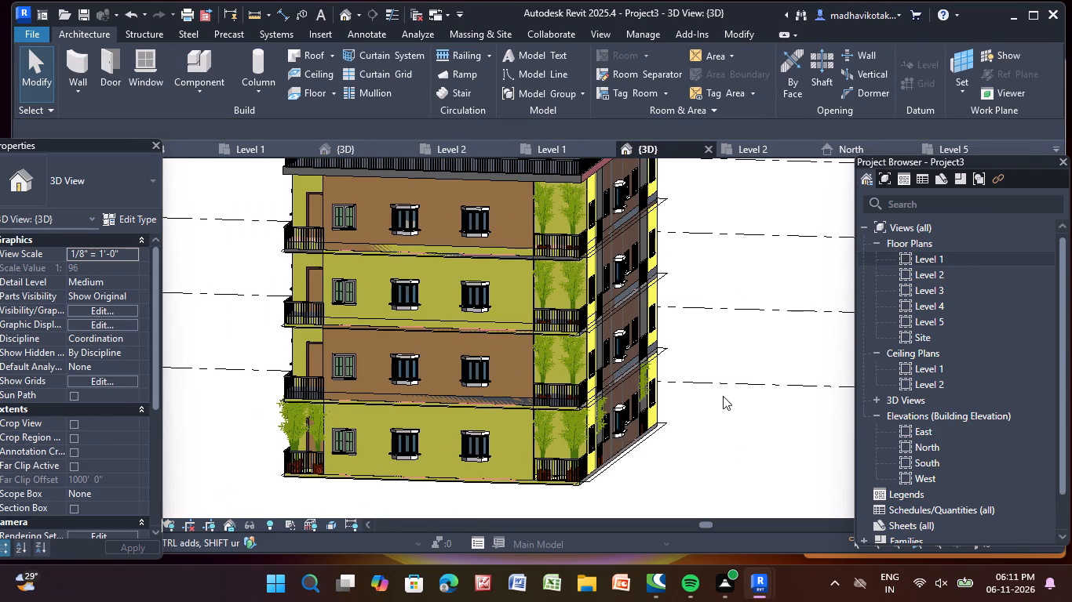
On the brown facade, copy the Level 1 bamboo plant beside the yellow wall in the recessed balcony with the door, aligned to Levels 2, 3 and 4.
{"action": "middle_click_drag", "start_coordinate": [692, 441], "coordinate": [680, 448], "text": "shift"}
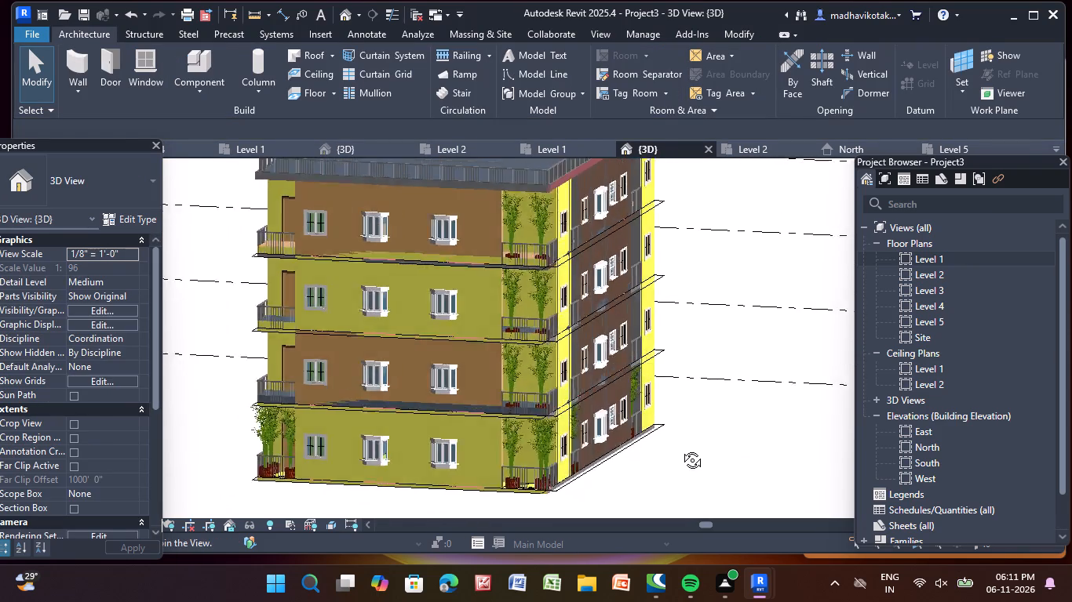
{"action": "middle_click_drag", "start_coordinate": [680, 448], "coordinate": [563, 463], "text": "shift"}
{"action": "scroll", "coordinate": [562, 462], "scroll_direction": "down", "scroll_amount": 3}
{"action": "middle_click_drag", "start_coordinate": [562, 461], "coordinate": [657, 415]}
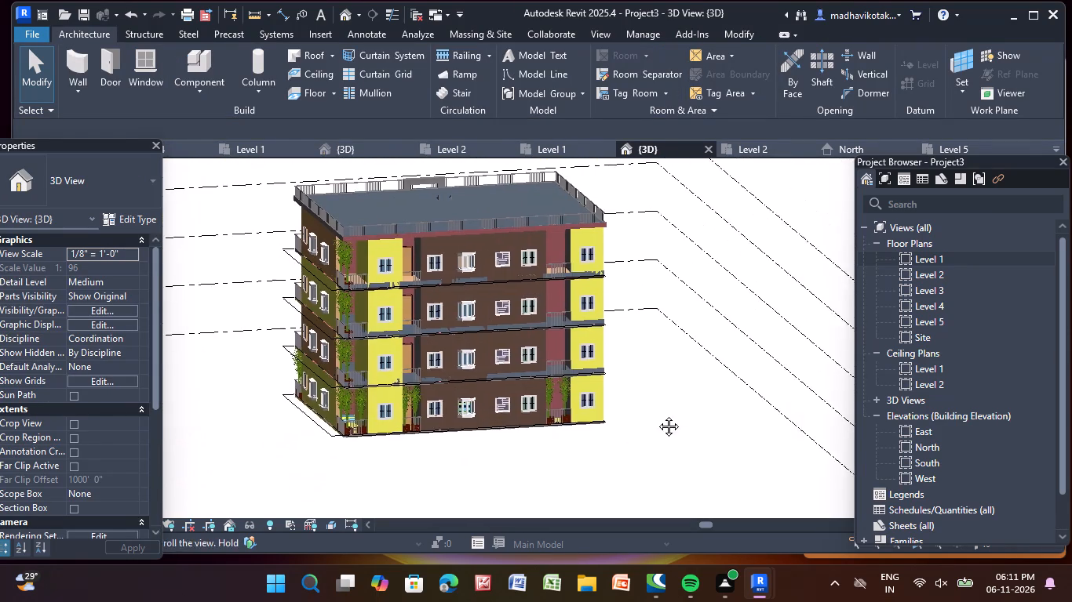
{"action": "middle_click_drag", "start_coordinate": [657, 415], "coordinate": [669, 412]}
{"action": "middle_click_drag", "start_coordinate": [585, 477], "coordinate": [546, 460], "text": "shift"}
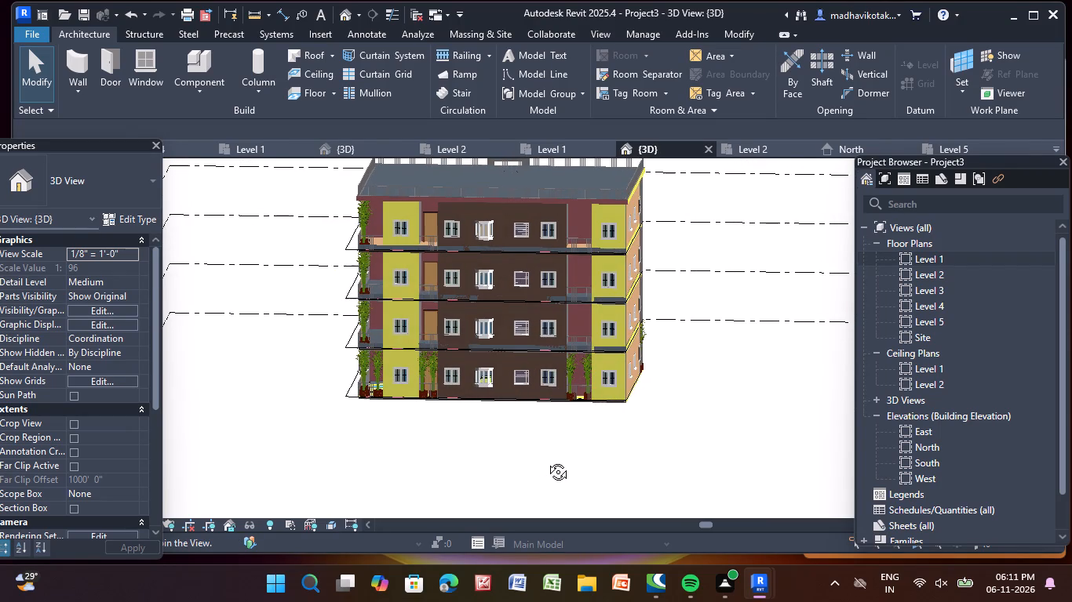
{"action": "middle_click_drag", "start_coordinate": [546, 460], "coordinate": [559, 476], "text": "shift"}
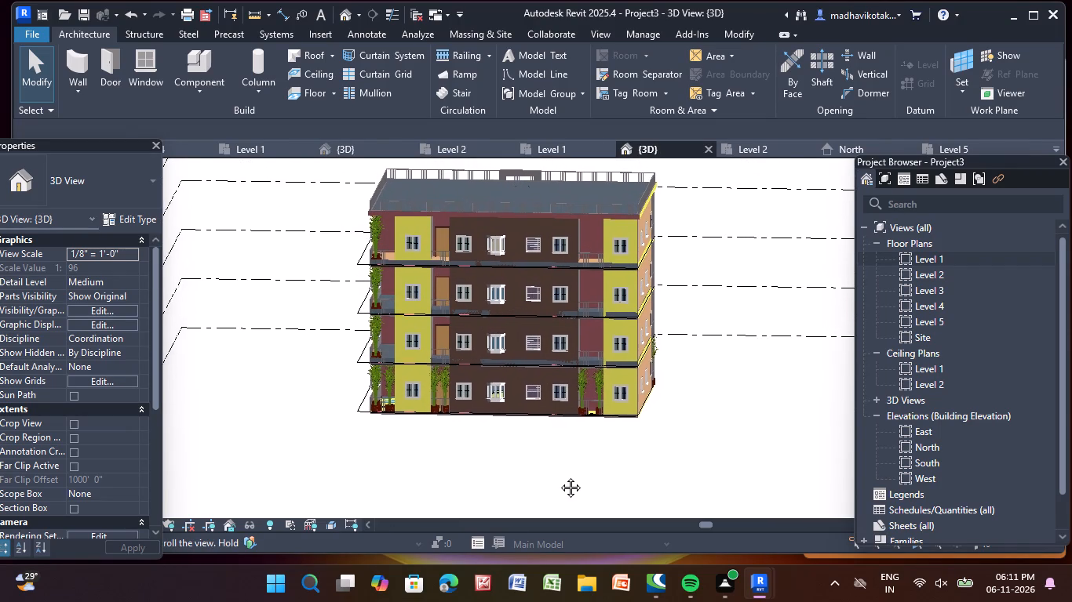
{"action": "middle_click_drag", "start_coordinate": [559, 476], "coordinate": [564, 484], "text": "shift"}
{"action": "scroll", "coordinate": [564, 484], "scroll_direction": "up", "scroll_amount": 1}
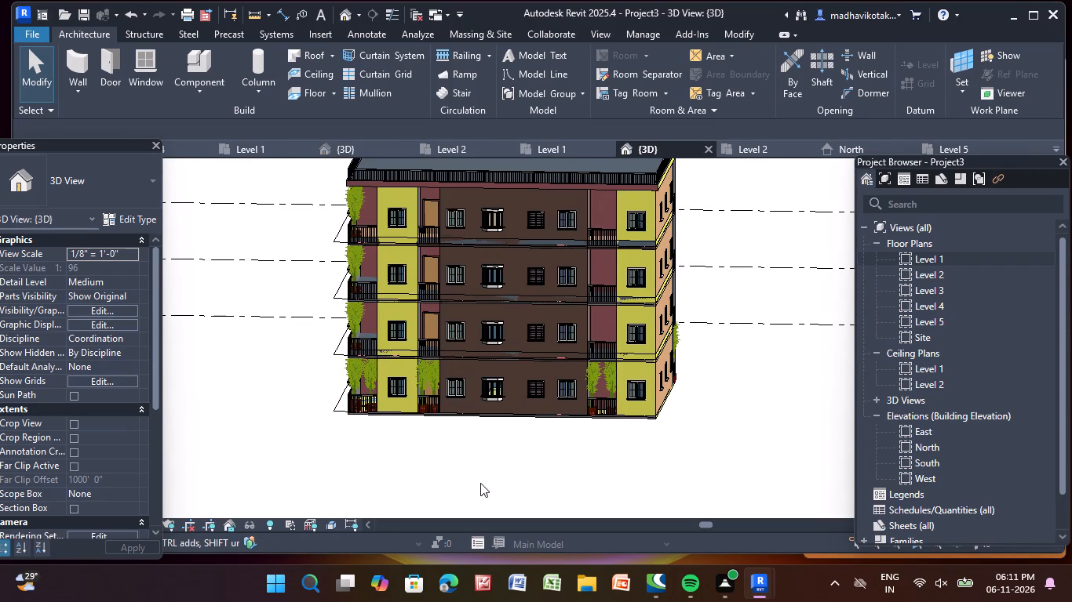
{"action": "scroll", "coordinate": [449, 481], "scroll_direction": "up", "scroll_amount": 4}
{"action": "middle_click_drag", "start_coordinate": [398, 315], "coordinate": [447, 428]}
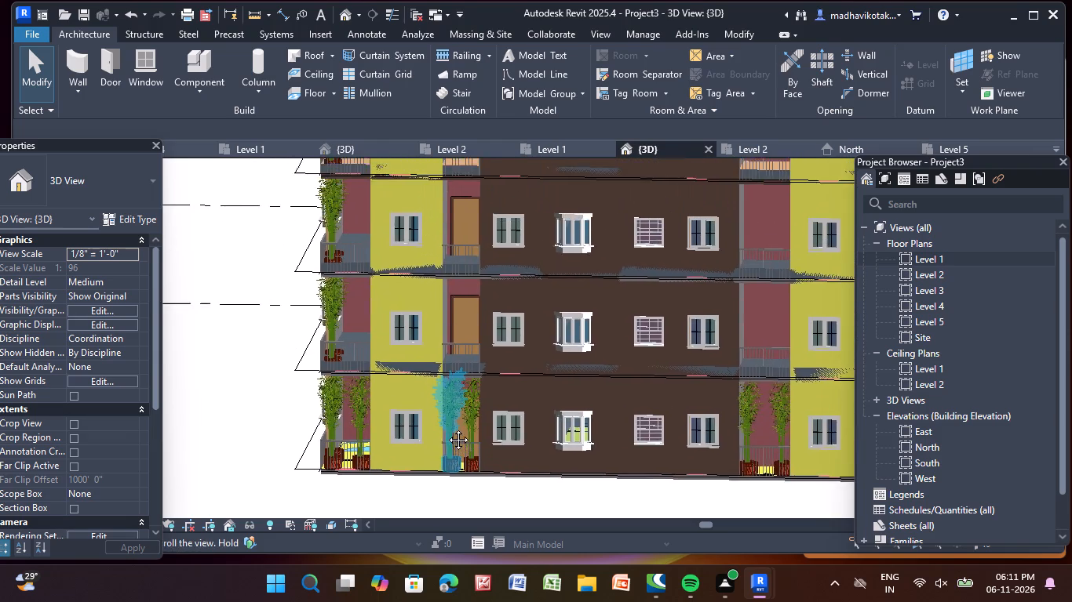
{"action": "middle_click_drag", "start_coordinate": [447, 428], "coordinate": [447, 427]}
{"action": "scroll", "coordinate": [447, 428], "scroll_direction": "up", "scroll_amount": 1}
{"action": "left_click", "coordinate": [450, 399]}
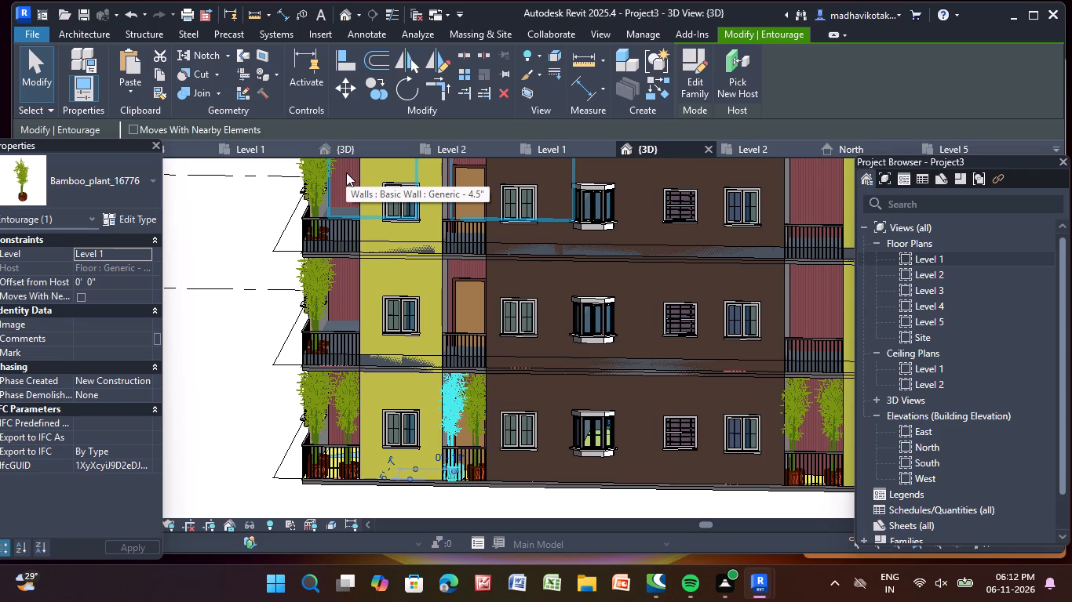
{"action": "left_click", "coordinate": [160, 73]}
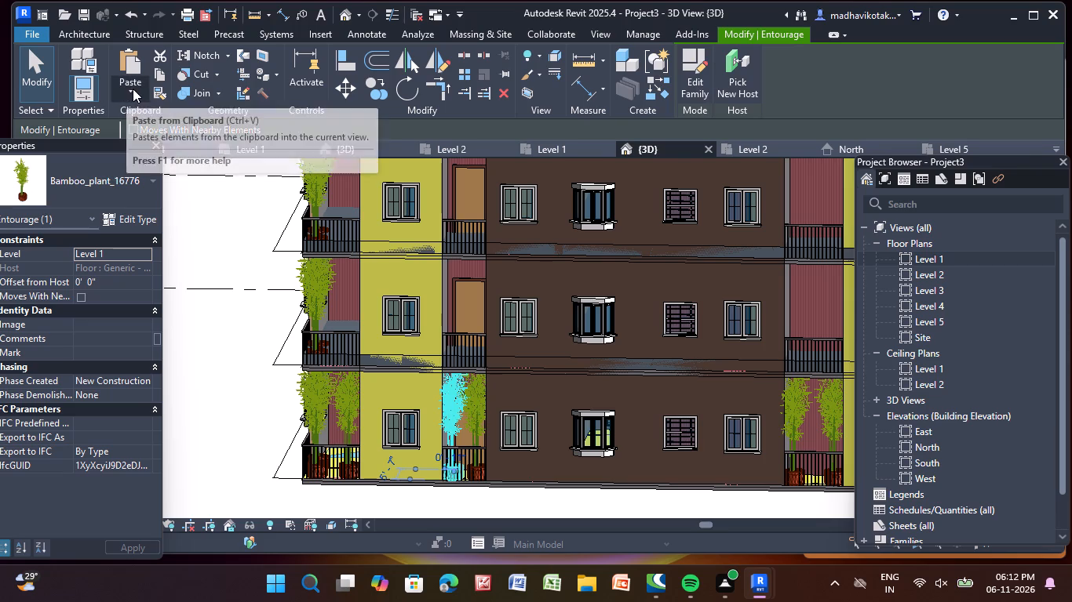
{"action": "left_click", "coordinate": [133, 88]}
{"action": "left_click", "coordinate": [219, 150]}
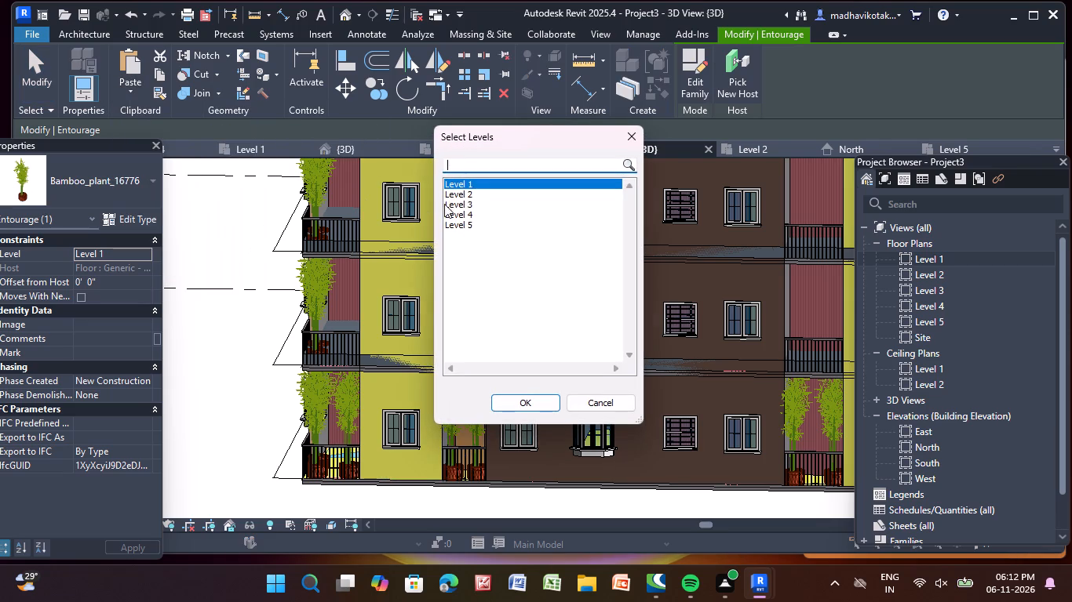
{"action": "left_click_drag", "start_coordinate": [458, 190], "coordinate": [461, 216]}
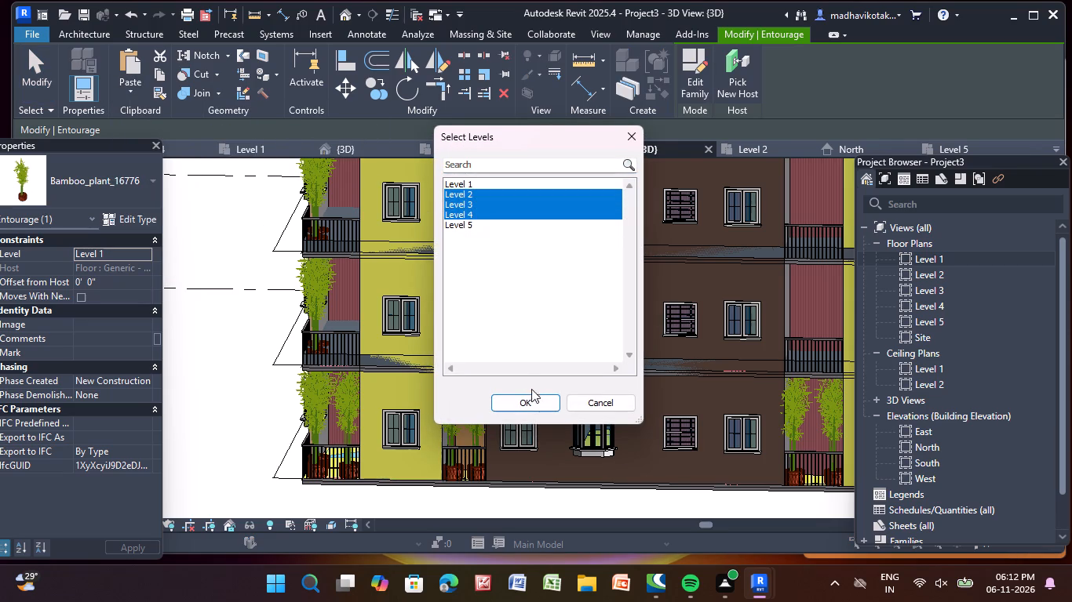
{"action": "left_click", "coordinate": [531, 397]}
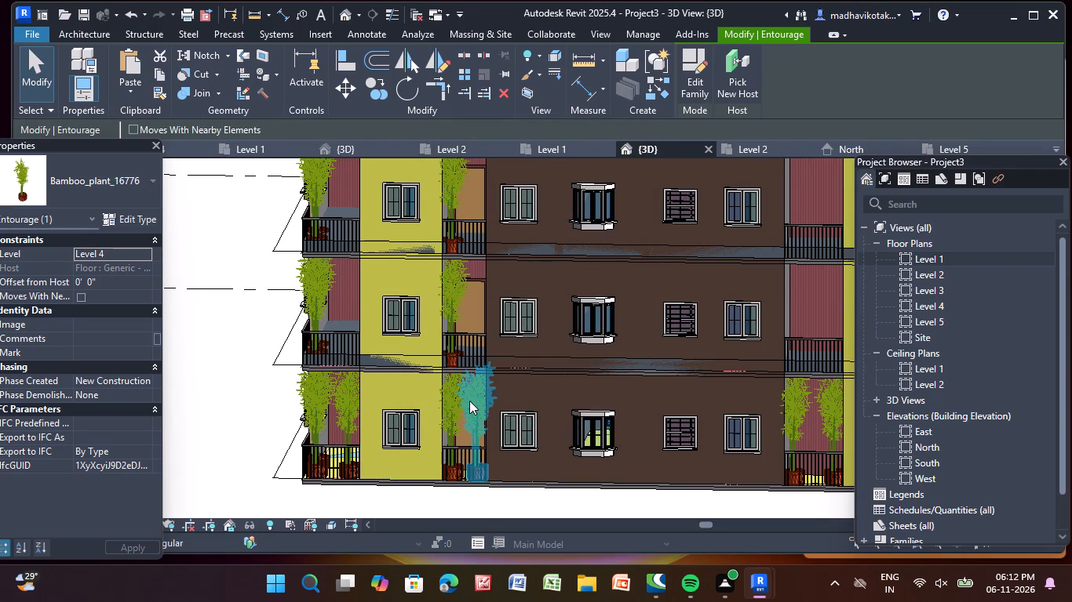
Copy the second Level 1 bamboo plant in that recessed balcony, beside the brown wall, and paste it aligned to Levels 2, 3 and 4.
{"action": "left_click", "coordinate": [469, 402]}
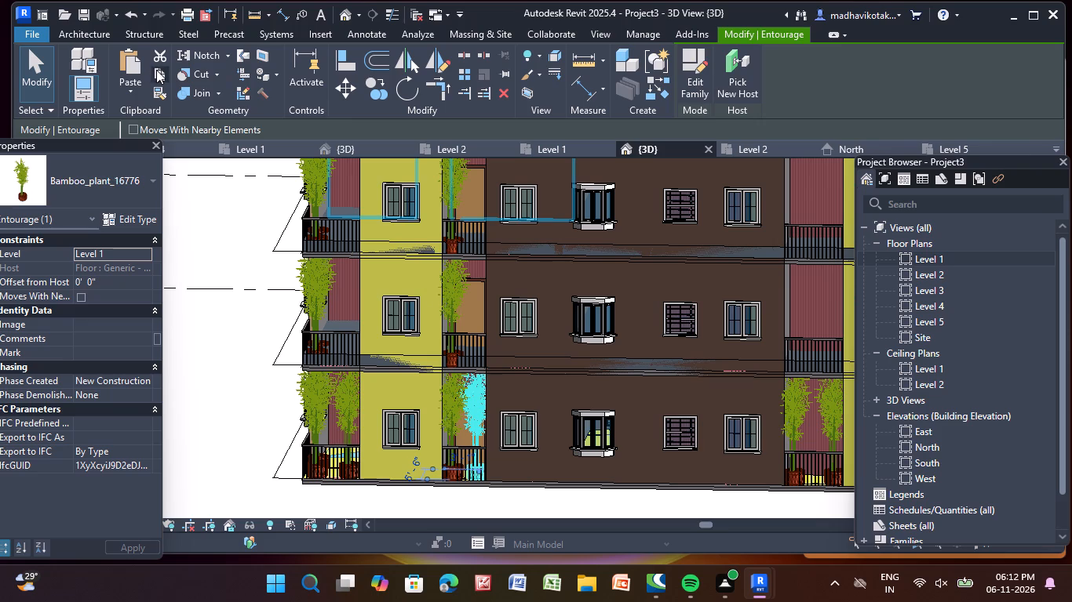
{"action": "left_click", "coordinate": [156, 70]}
{"action": "left_click", "coordinate": [132, 91]}
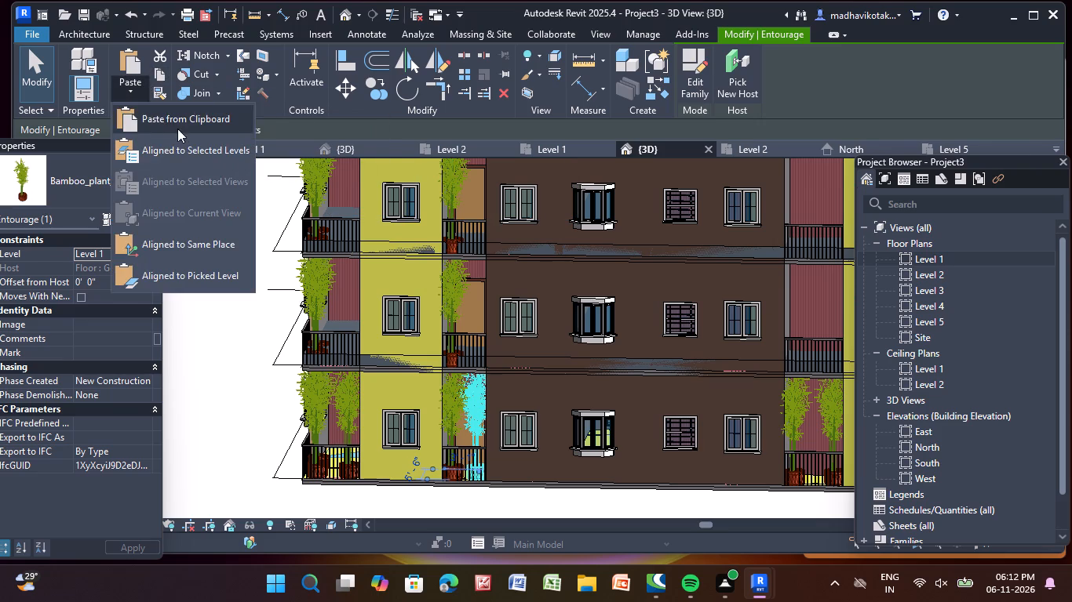
{"action": "left_click", "coordinate": [176, 150]}
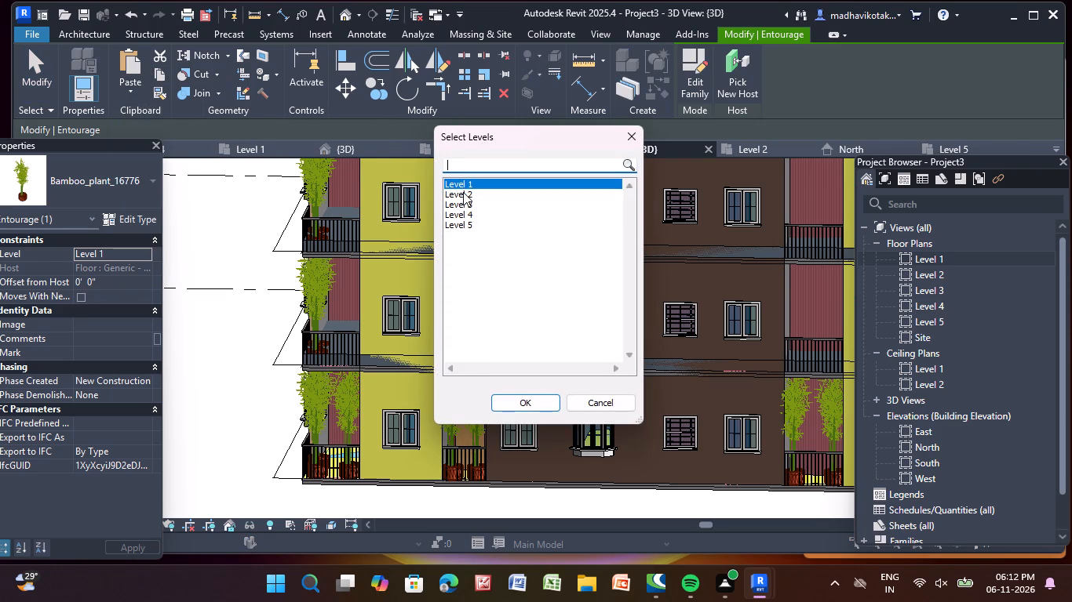
{"action": "left_click_drag", "start_coordinate": [465, 190], "coordinate": [459, 216]}
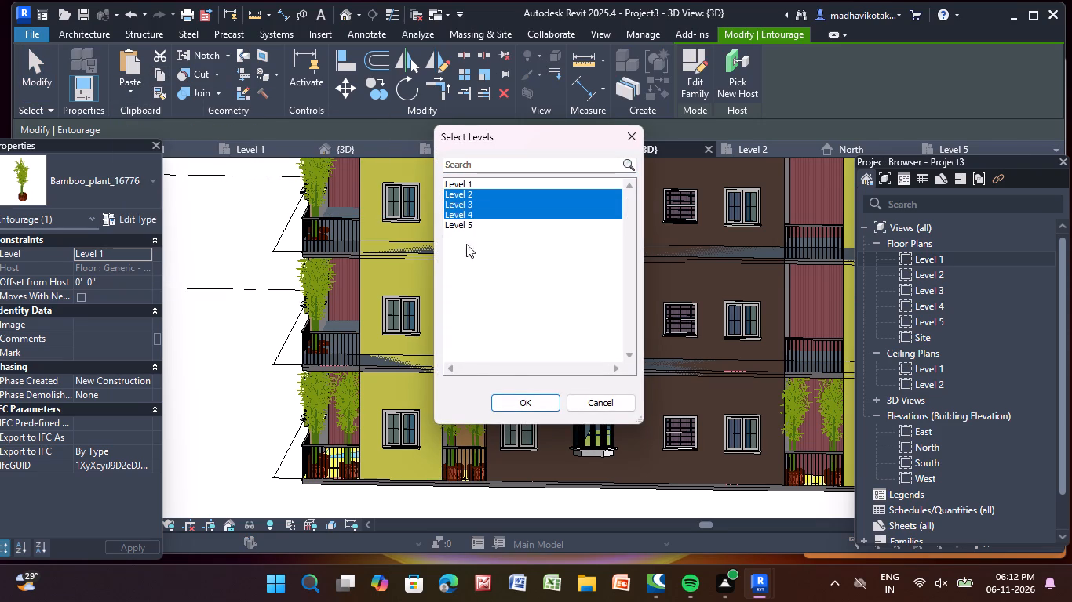
{"action": "left_click", "coordinate": [525, 398]}
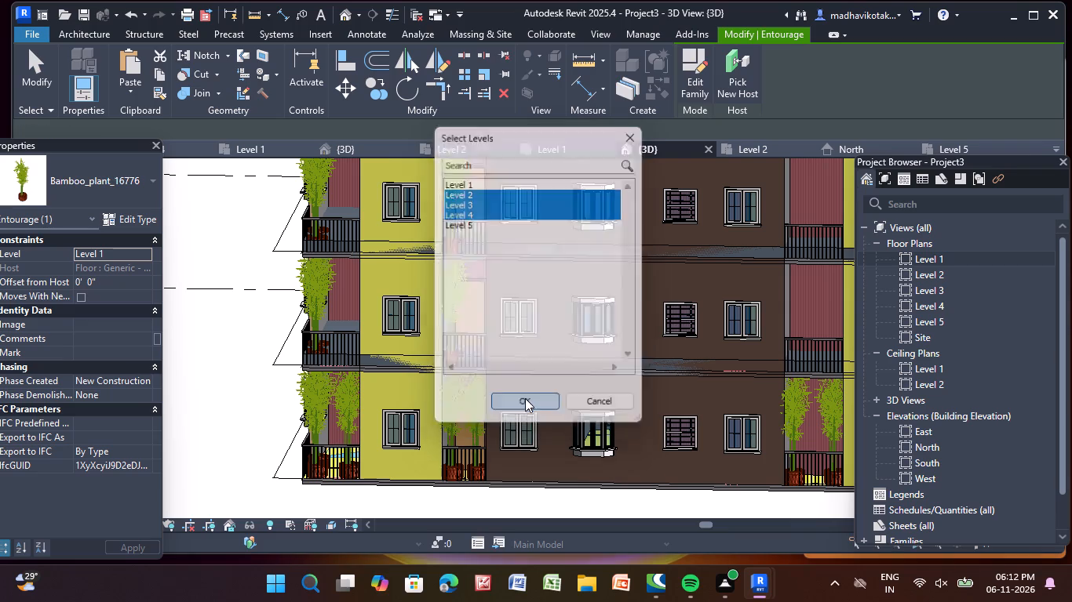
{"action": "scroll", "coordinate": [525, 396], "scroll_direction": "down", "scroll_amount": 3}
{"action": "middle_click_drag", "start_coordinate": [522, 401], "coordinate": [520, 404]}
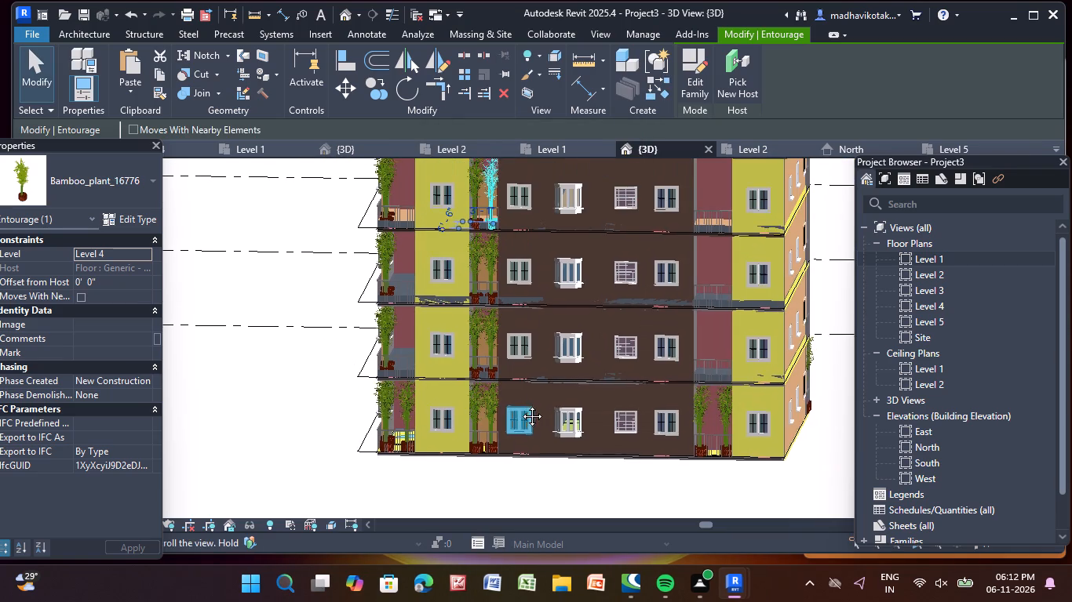
{"action": "middle_click_drag", "start_coordinate": [520, 404], "coordinate": [490, 447]}
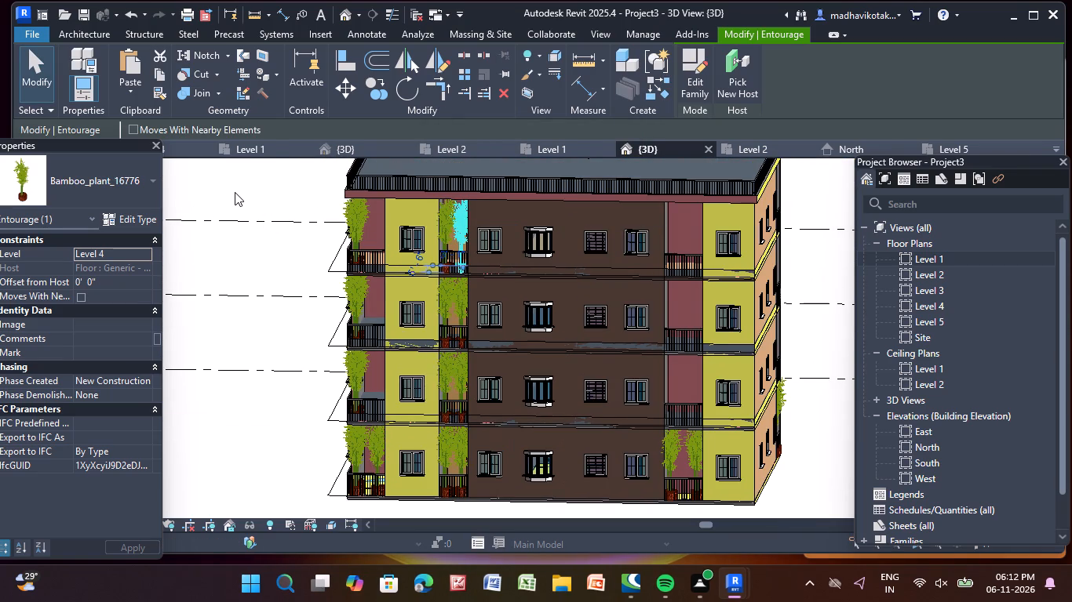
On the brown facade's mauve-walled balcony, copy the Level 1 bamboo plant beside the brown wall and paste it aligned to Levels 2, 3 and 4.
{"action": "left_click", "coordinate": [235, 190]}
{"action": "middle_click_drag", "start_coordinate": [559, 319], "coordinate": [357, 244]}
{"action": "scroll", "coordinate": [392, 361], "scroll_direction": "up", "scroll_amount": 4}
{"action": "scroll", "coordinate": [541, 394], "scroll_direction": "up", "scroll_amount": 4}
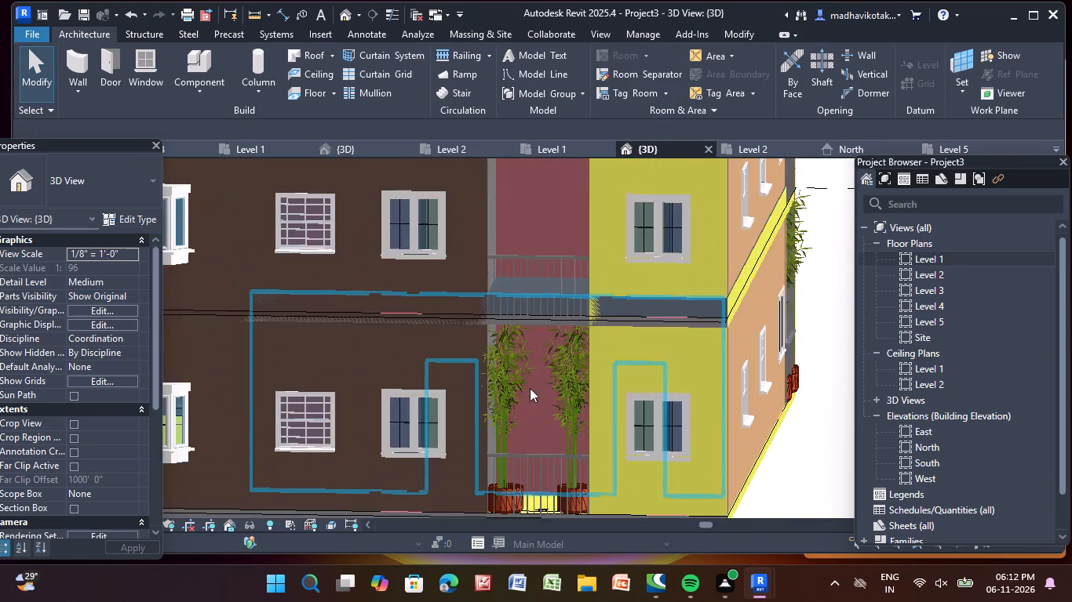
{"action": "left_click", "coordinate": [508, 382]}
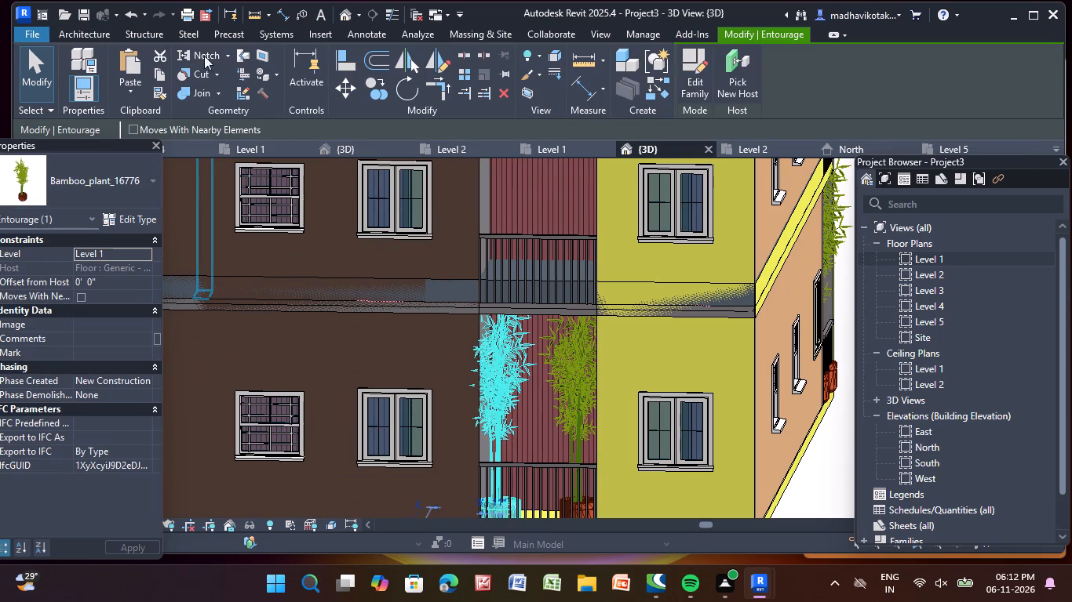
{"action": "left_click", "coordinate": [163, 74]}
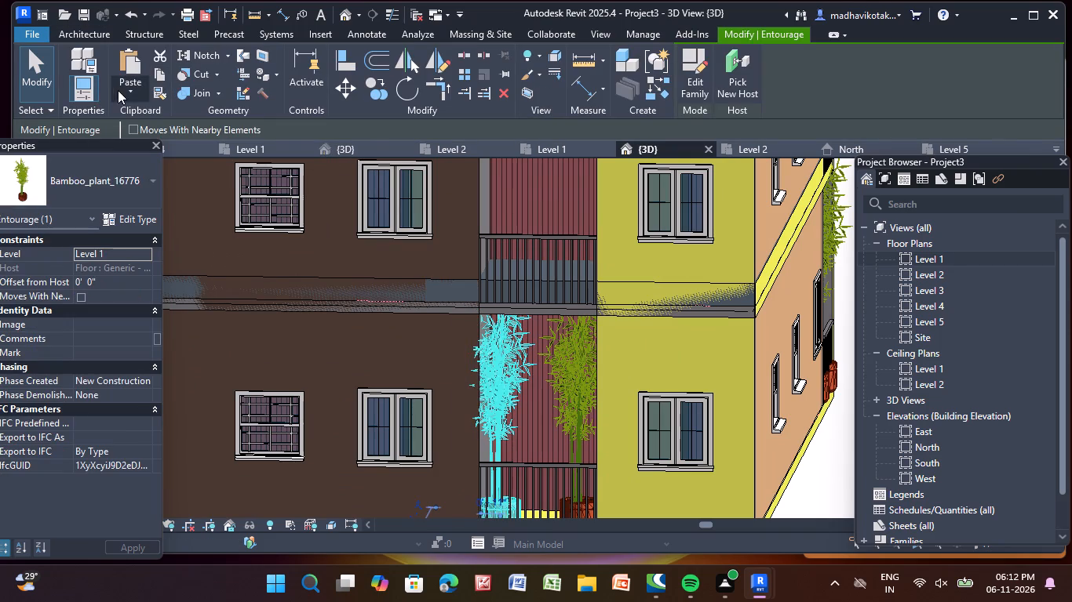
{"action": "left_click", "coordinate": [125, 90]}
{"action": "left_click", "coordinate": [153, 143]}
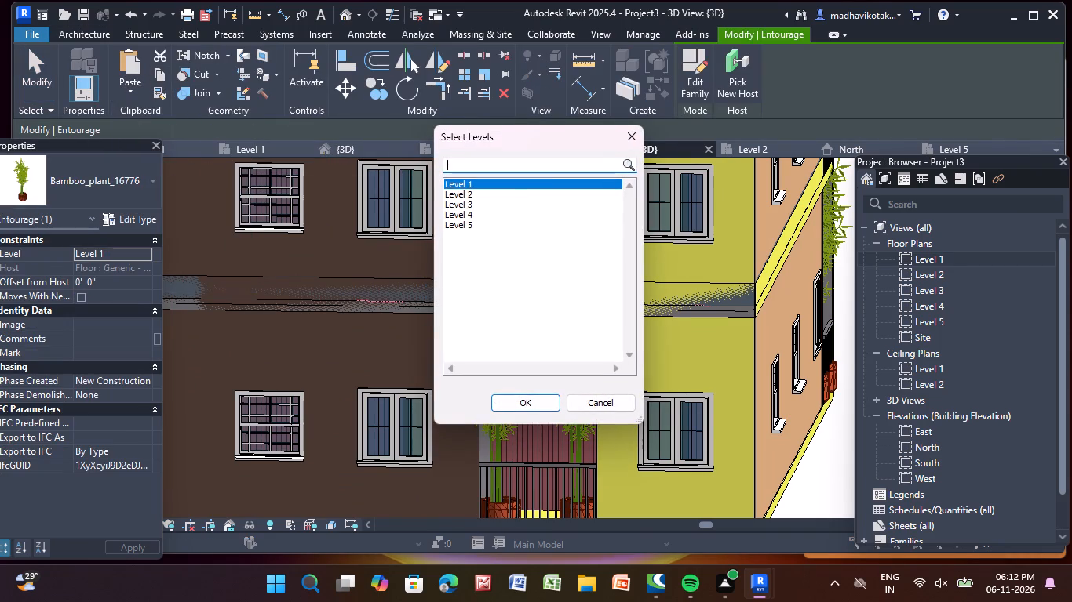
{"action": "left_click_drag", "start_coordinate": [490, 192], "coordinate": [485, 216]}
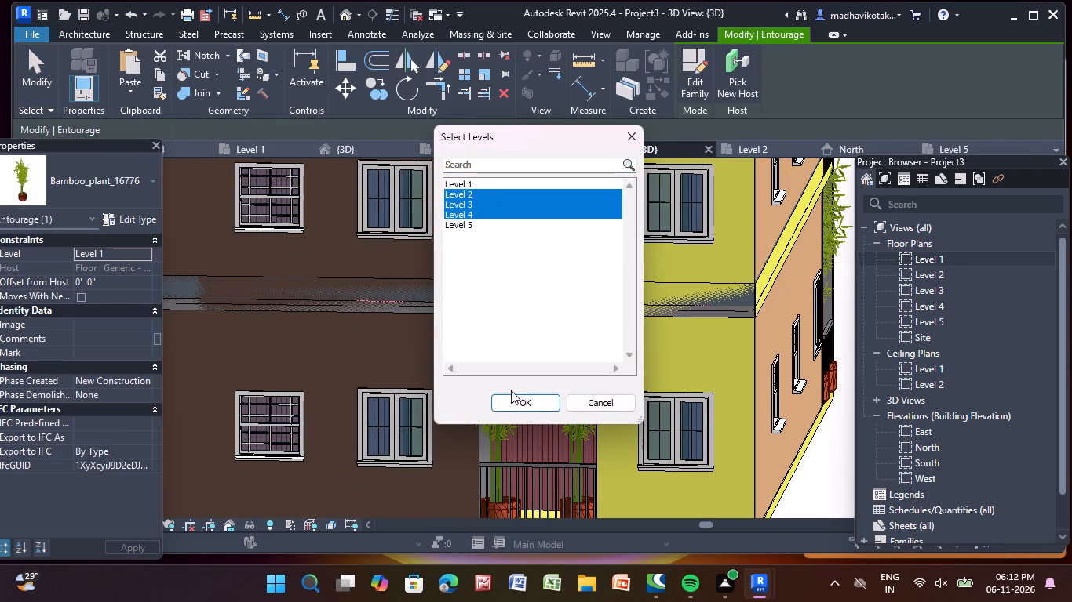
{"action": "left_click", "coordinate": [515, 402]}
Copy the other Level 1 bamboo plant in that mauve-walled balcony, beside the yellow wall, and paste it aligned to Levels 2, 3 and 4.
{"action": "left_click", "coordinate": [569, 364]}
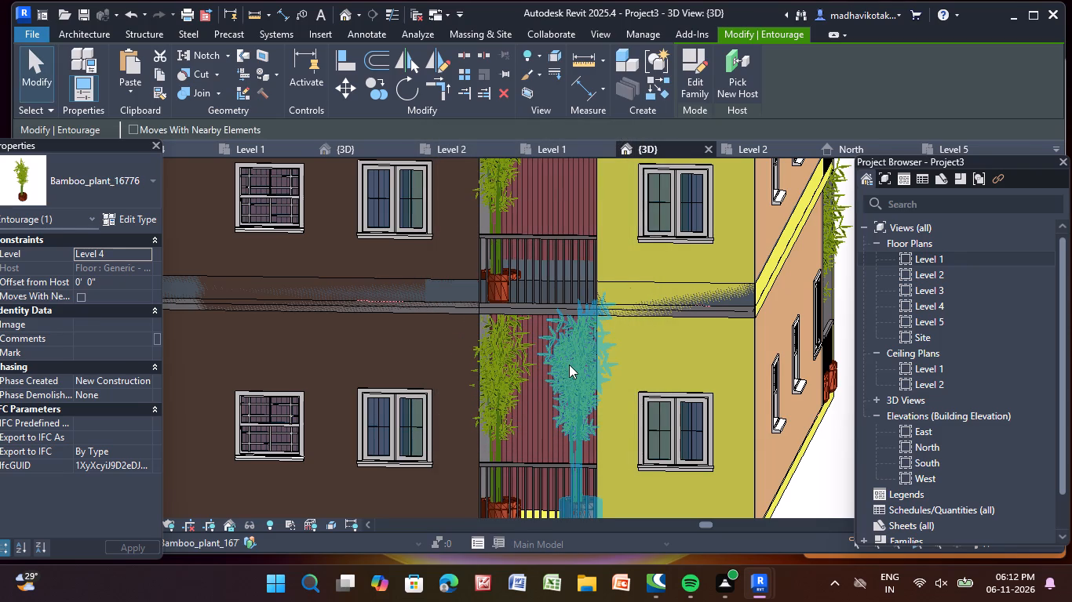
{"action": "left_click", "coordinate": [161, 72]}
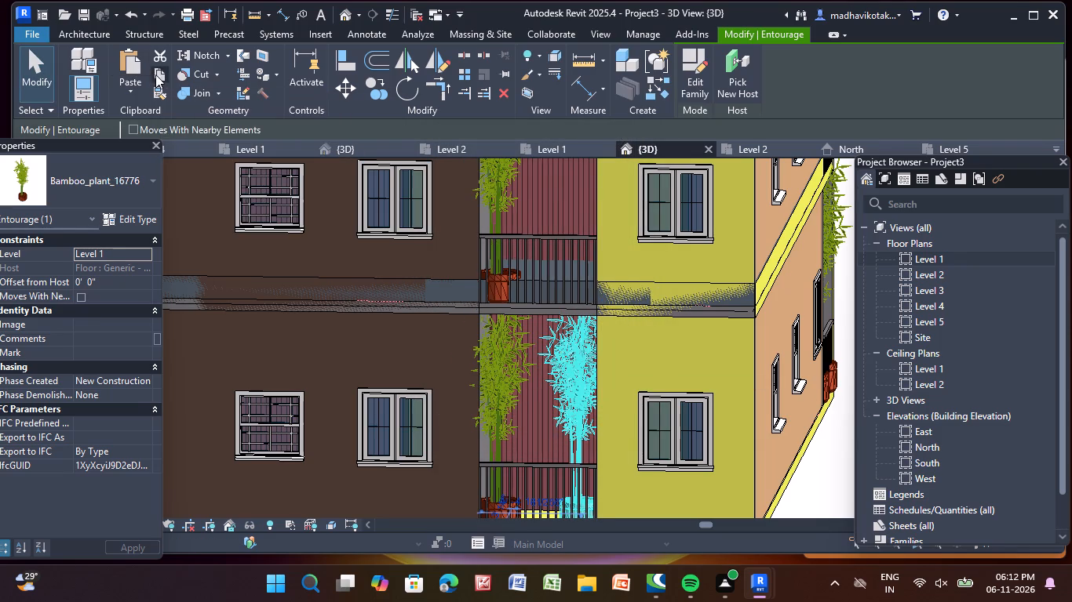
{"action": "left_click", "coordinate": [128, 95]}
{"action": "left_click", "coordinate": [156, 154]}
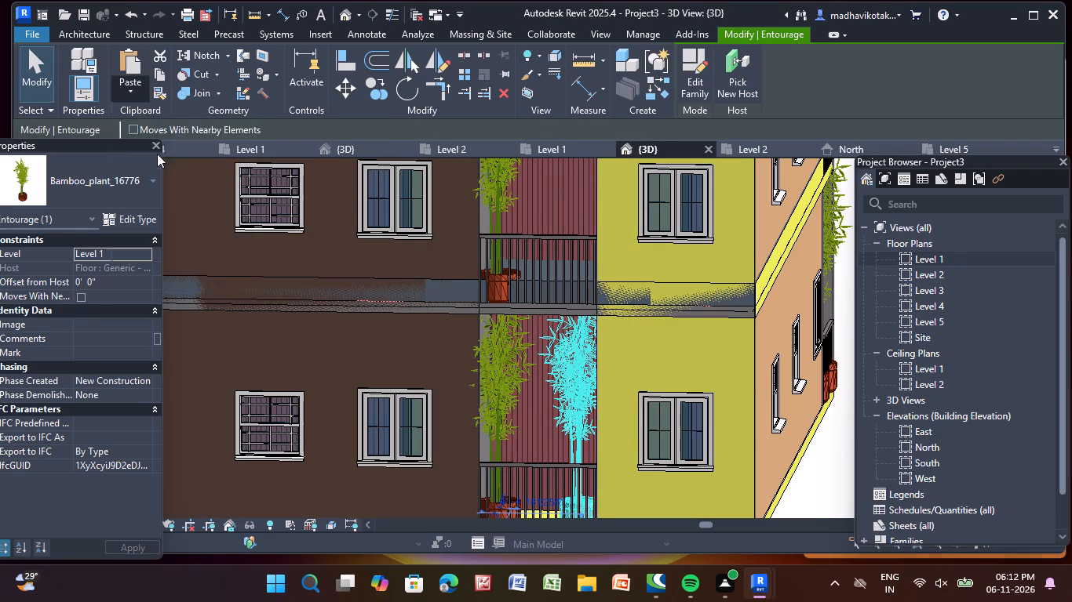
{"action": "left_click_drag", "start_coordinate": [468, 192], "coordinate": [461, 216]}
{"action": "left_click", "coordinate": [533, 404]}
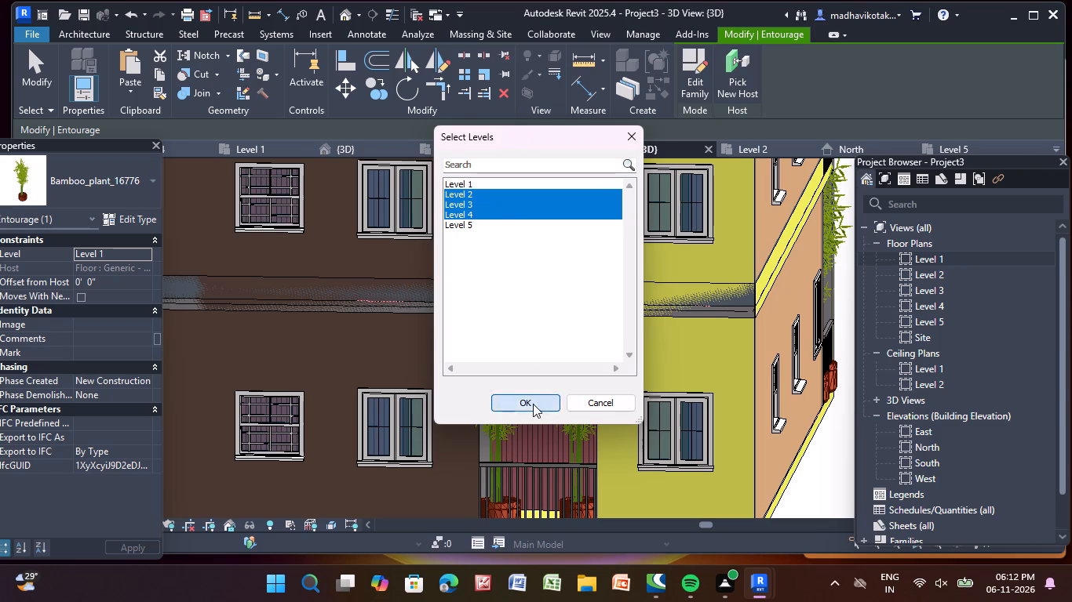
{"action": "scroll", "coordinate": [509, 287], "scroll_direction": "down", "scroll_amount": 4}
{"action": "middle_click_drag", "start_coordinate": [509, 292], "coordinate": [511, 446]}
{"action": "scroll", "coordinate": [528, 319], "scroll_direction": "down", "scroll_amount": 3}
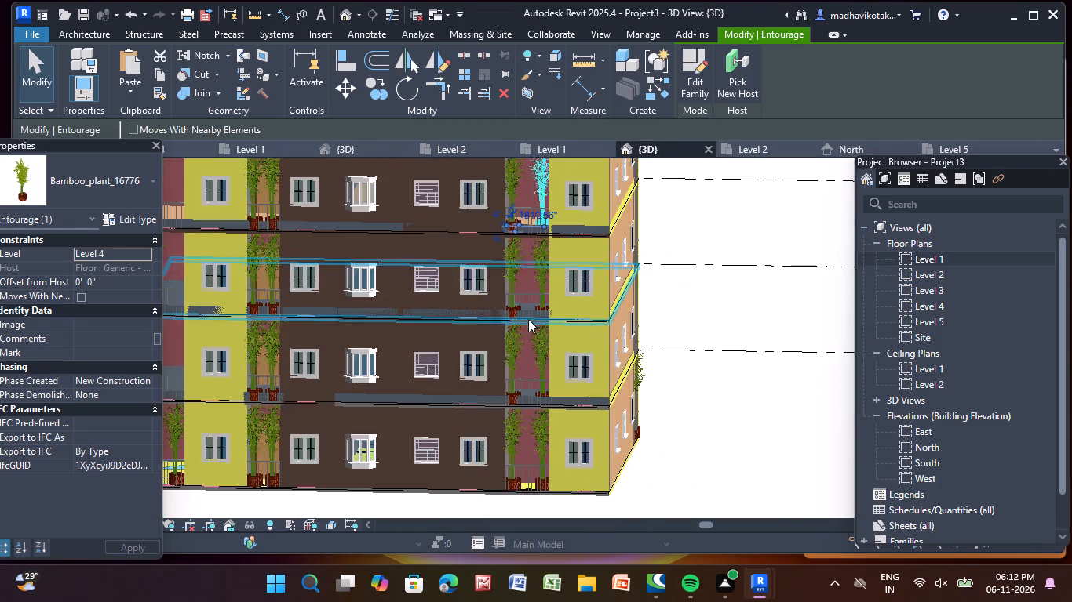
{"action": "left_click", "coordinate": [729, 228]}
On the tan facade's corner balcony, copy the Level 1 bamboo plant nearest the facade windows and paste it aligned to Levels 2, 3 and 4.
{"action": "scroll", "coordinate": [720, 253], "scroll_direction": "down", "scroll_amount": 1}
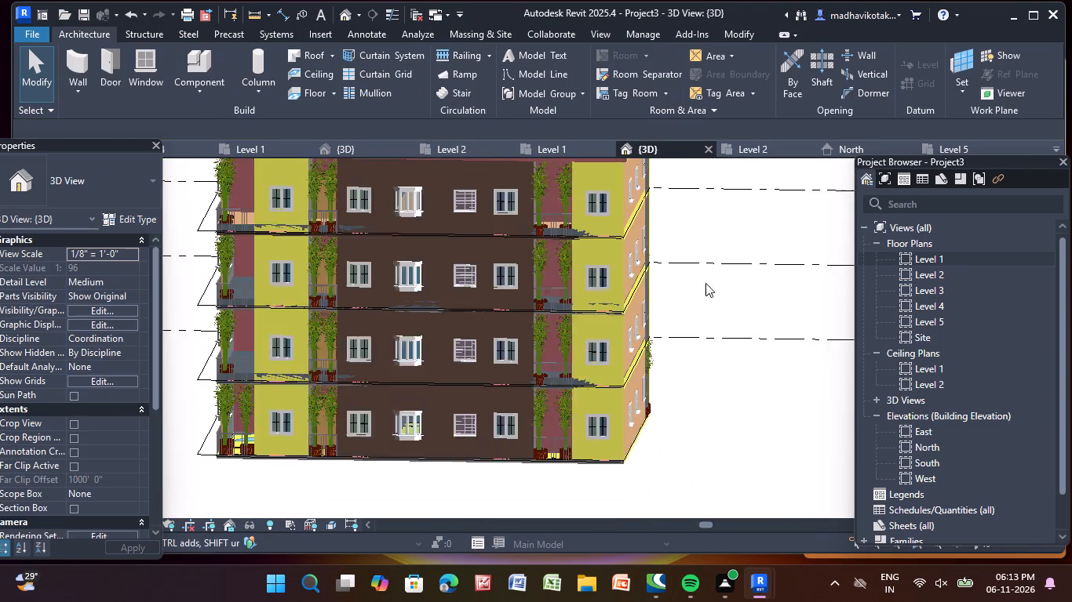
{"action": "scroll", "coordinate": [706, 283], "scroll_direction": "down", "scroll_amount": 1}
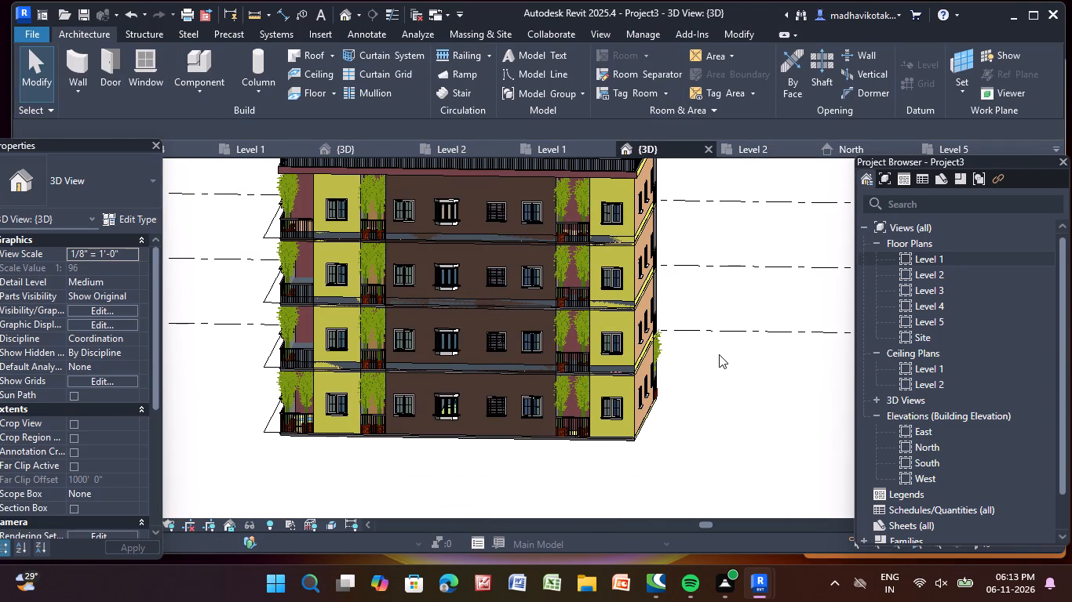
{"action": "middle_click_drag", "start_coordinate": [719, 354], "coordinate": [517, 345], "text": "shift"}
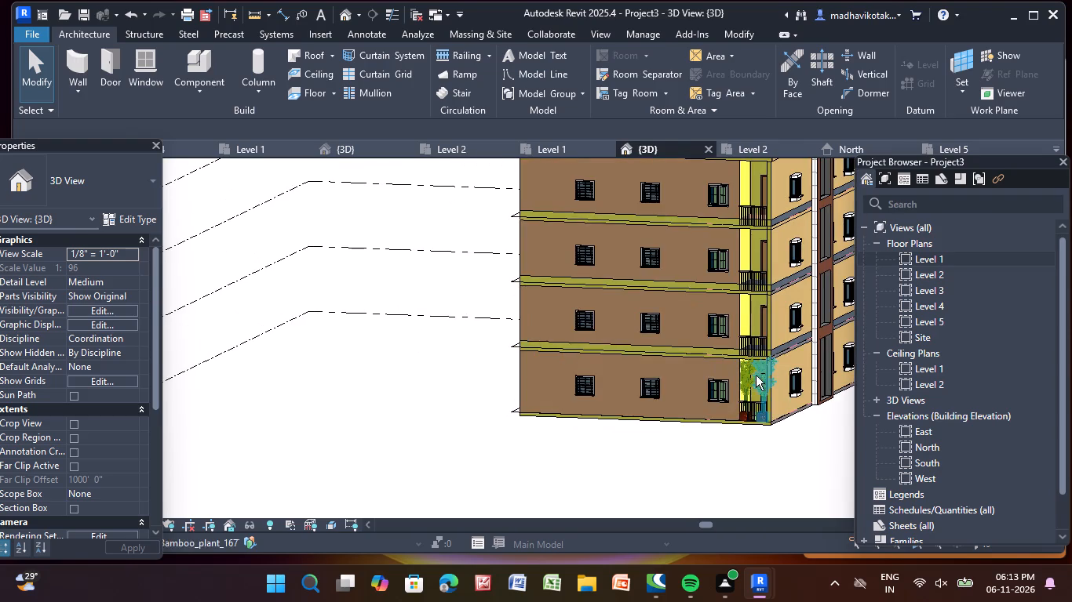
{"action": "middle_click_drag", "start_coordinate": [758, 397], "coordinate": [811, 391], "text": "shift"}
{"action": "scroll", "coordinate": [782, 366], "scroll_direction": "up", "scroll_amount": 2}
{"action": "middle_click_drag", "start_coordinate": [811, 423], "coordinate": [811, 424], "text": "shift"}
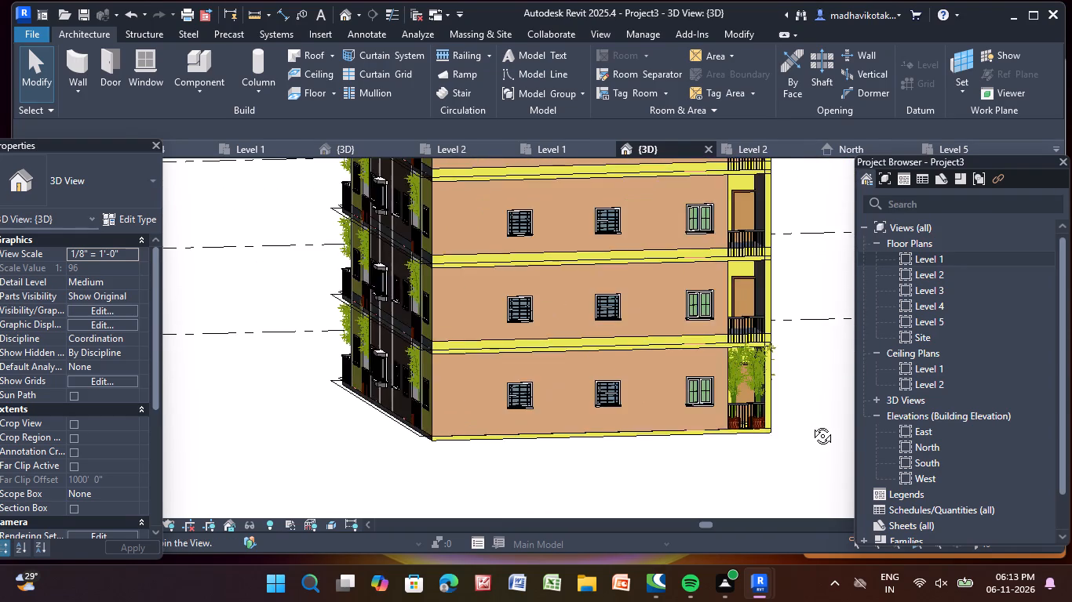
{"action": "middle_click_drag", "start_coordinate": [811, 424], "coordinate": [787, 420], "text": "shift"}
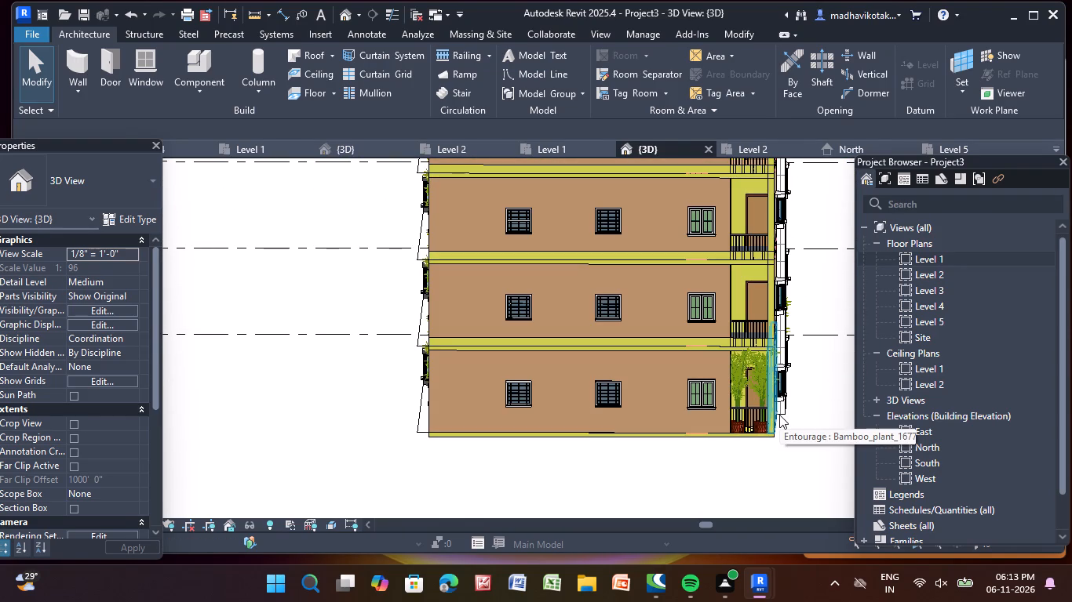
{"action": "middle_click_drag", "start_coordinate": [779, 415], "coordinate": [571, 425]}
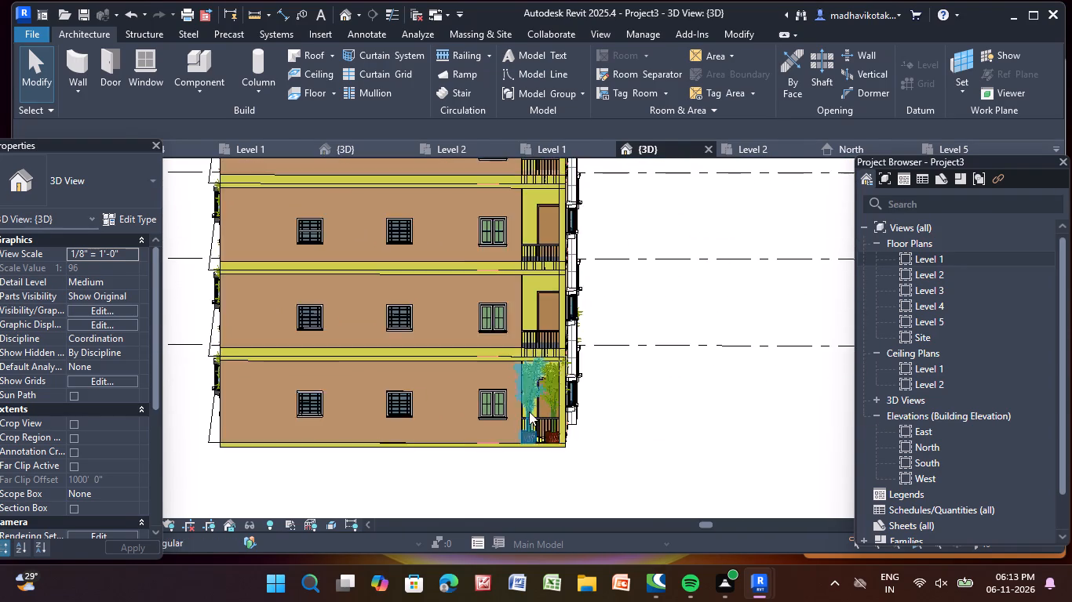
{"action": "scroll", "coordinate": [529, 412], "scroll_direction": "up", "scroll_amount": 3}
{"action": "left_click", "coordinate": [534, 393]}
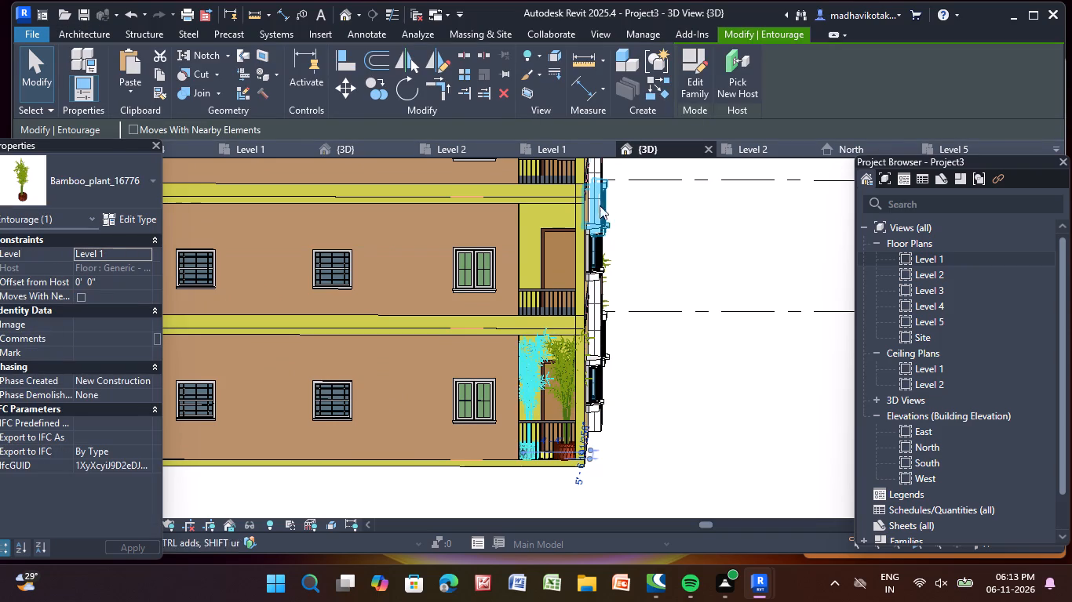
{"action": "left_click", "coordinate": [162, 77]}
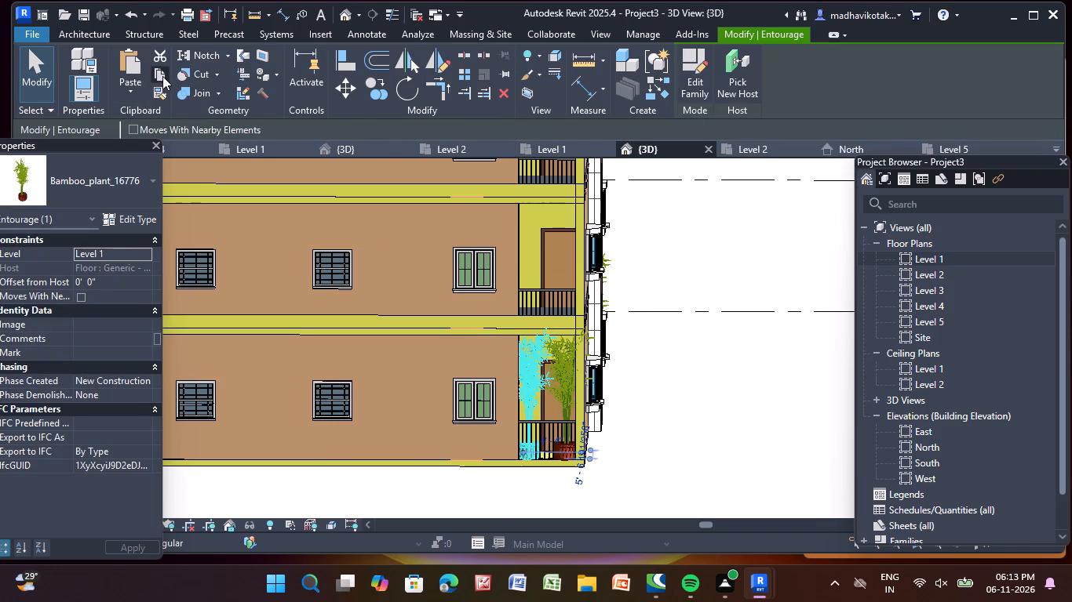
{"action": "left_click", "coordinate": [129, 91]}
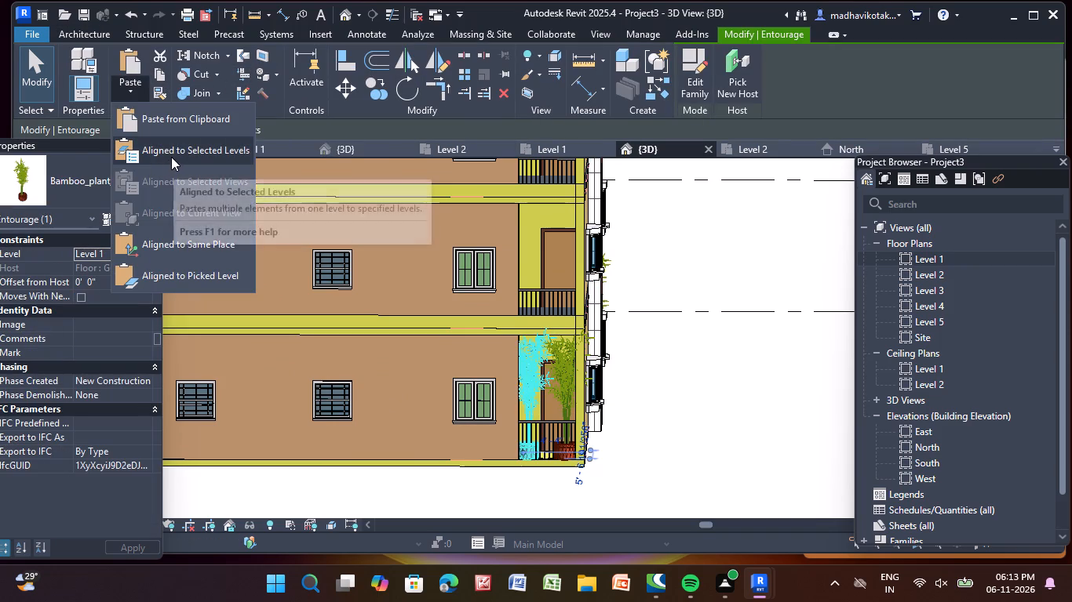
{"action": "left_click", "coordinate": [171, 156]}
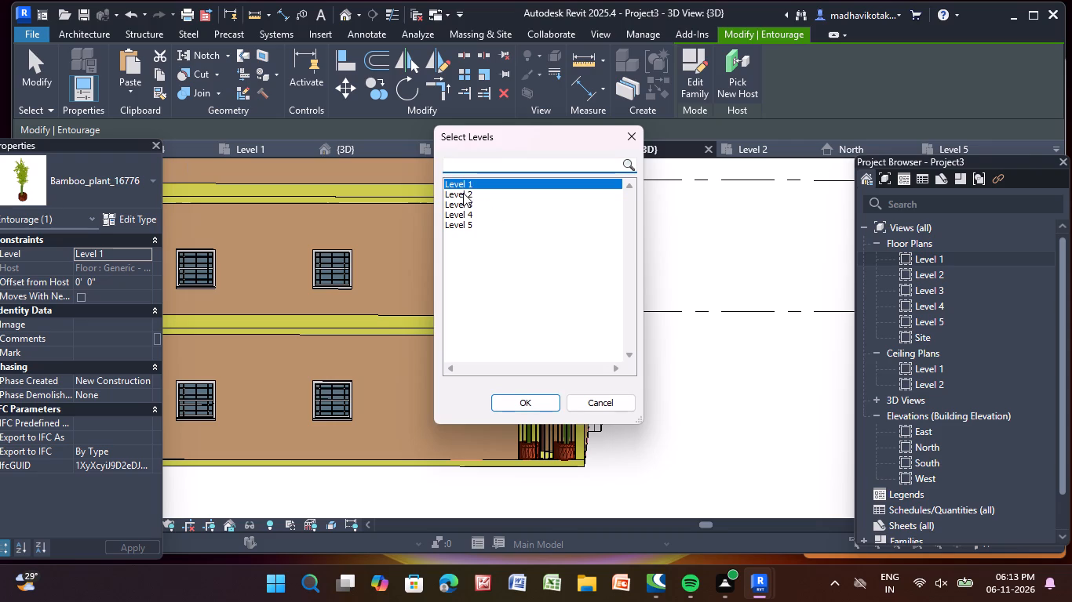
{"action": "left_click_drag", "start_coordinate": [463, 193], "coordinate": [465, 212]}
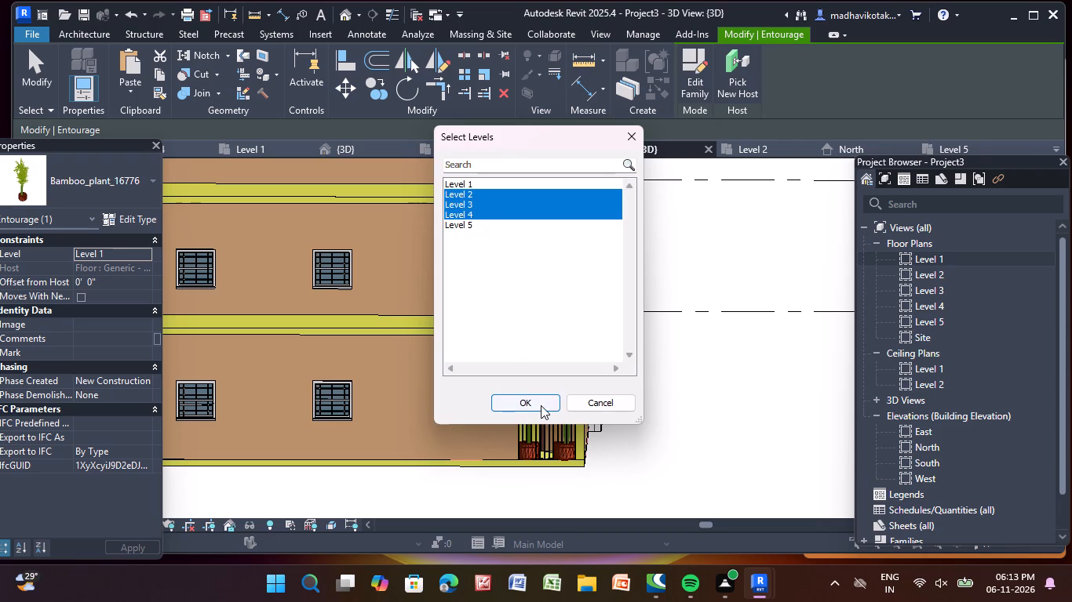
{"action": "left_click", "coordinate": [541, 405]}
{"action": "left_click", "coordinate": [745, 402]}
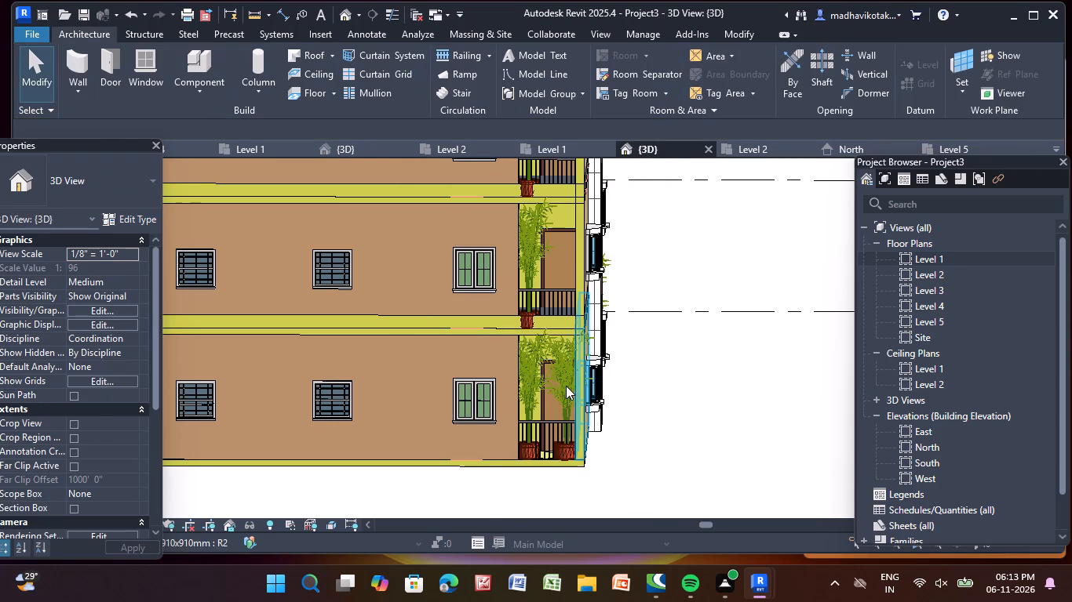
Copy the second Level 1 bamboo plant in that tan-facade balcony, nearest the building corner, and paste it aligned to Levels 2, 3 and 4.
{"action": "left_click", "coordinate": [566, 386]}
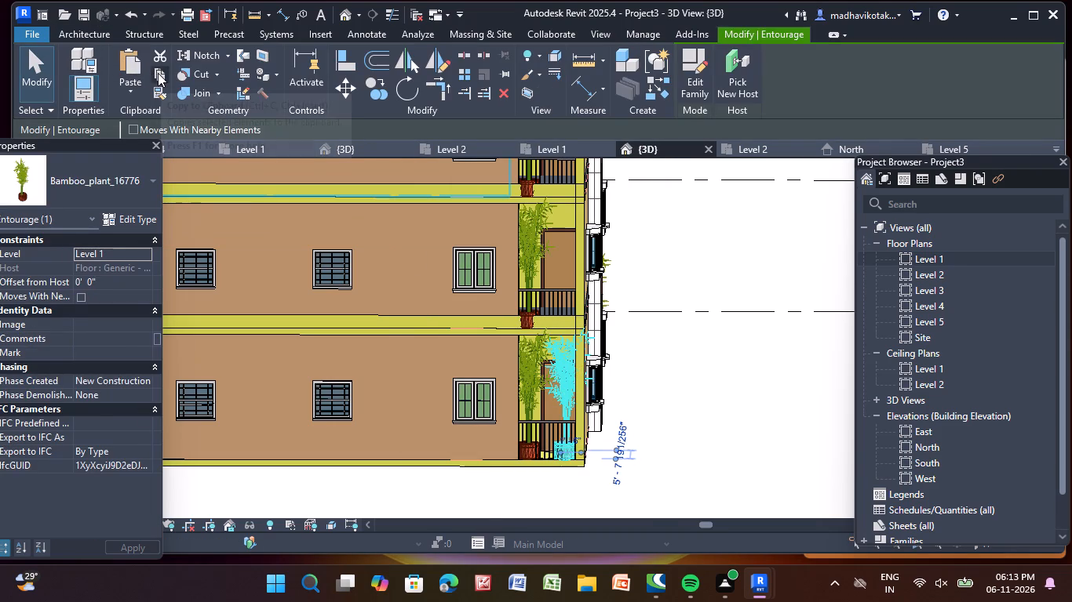
{"action": "left_click", "coordinate": [158, 73]}
{"action": "left_click", "coordinate": [129, 89]}
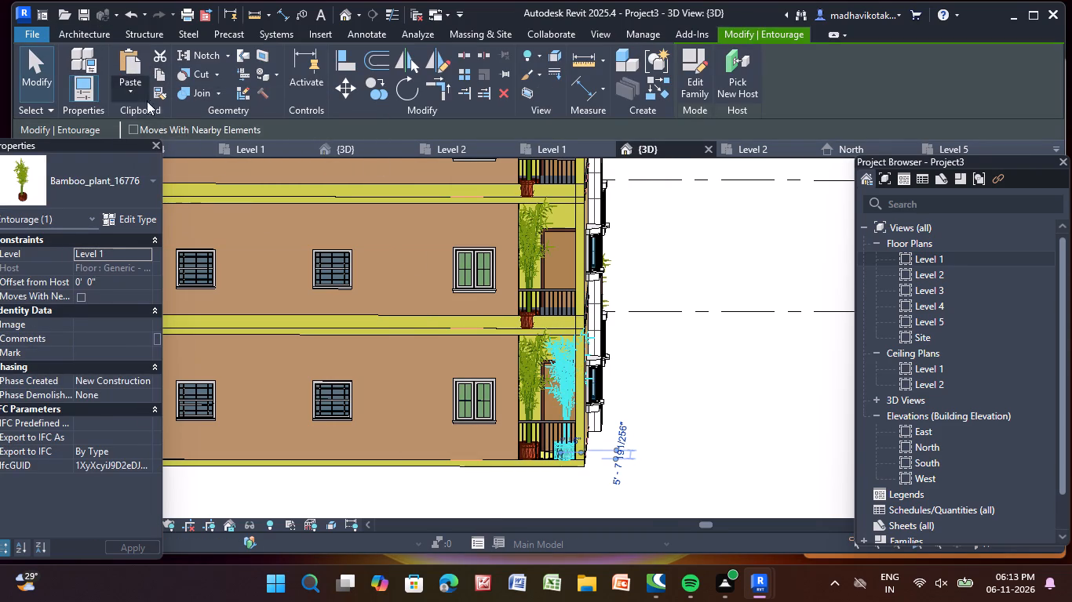
{"action": "left_click", "coordinate": [188, 147]}
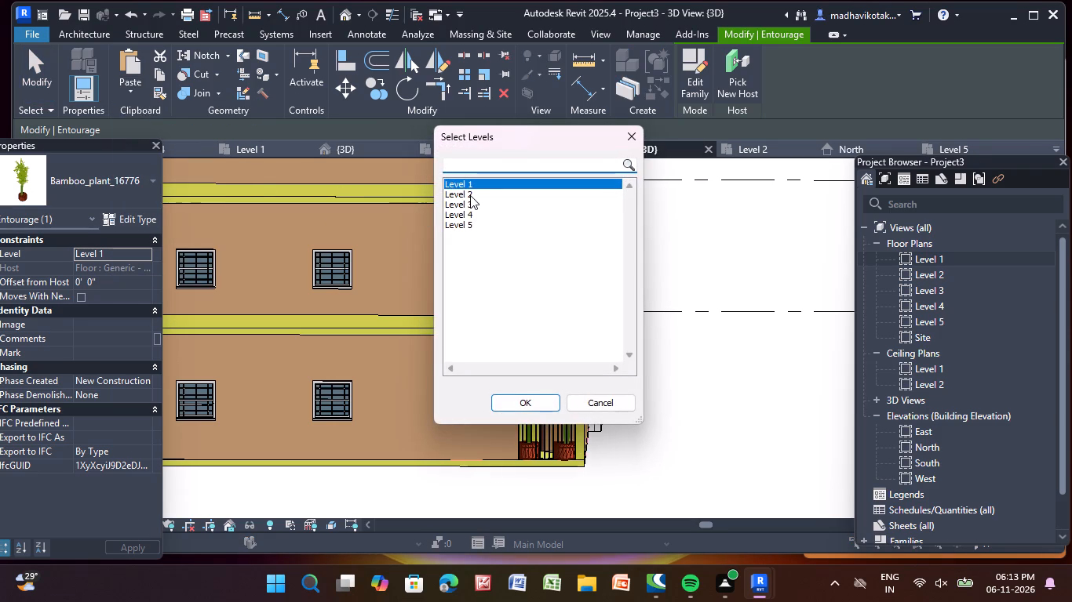
{"action": "left_click_drag", "start_coordinate": [470, 195], "coordinate": [470, 214]}
{"action": "left_click", "coordinate": [534, 399]}
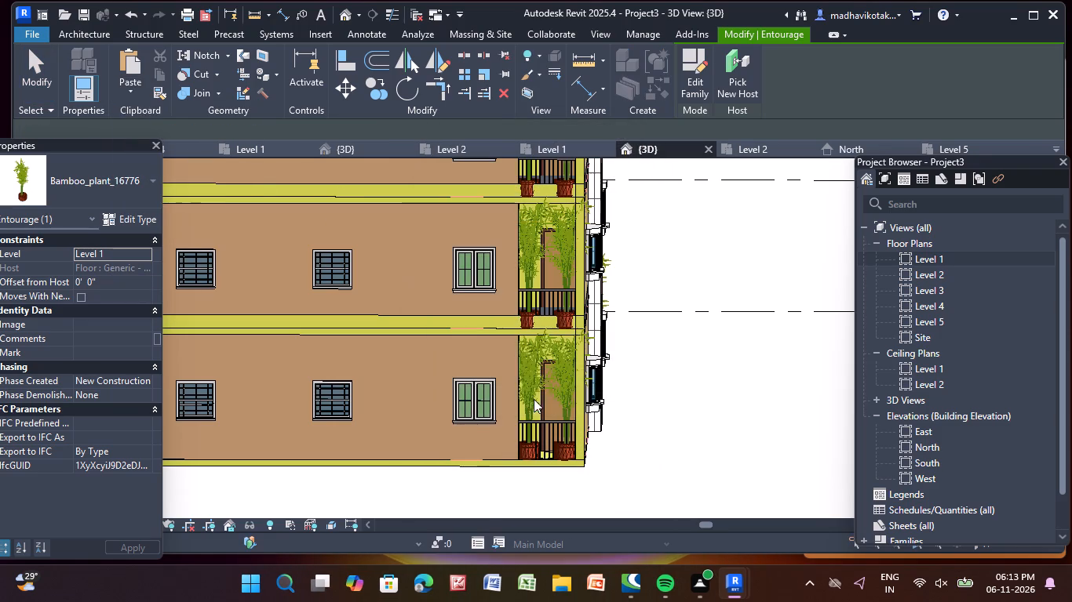
{"action": "left_click", "coordinate": [667, 392]}
{"action": "scroll", "coordinate": [666, 390], "scroll_direction": "down", "scroll_amount": 6}
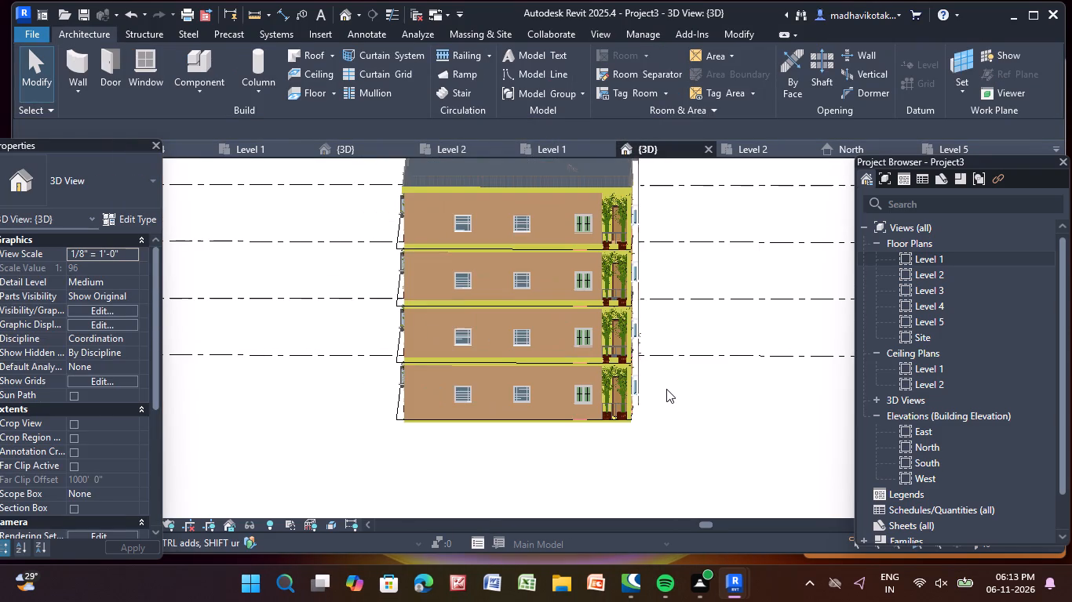
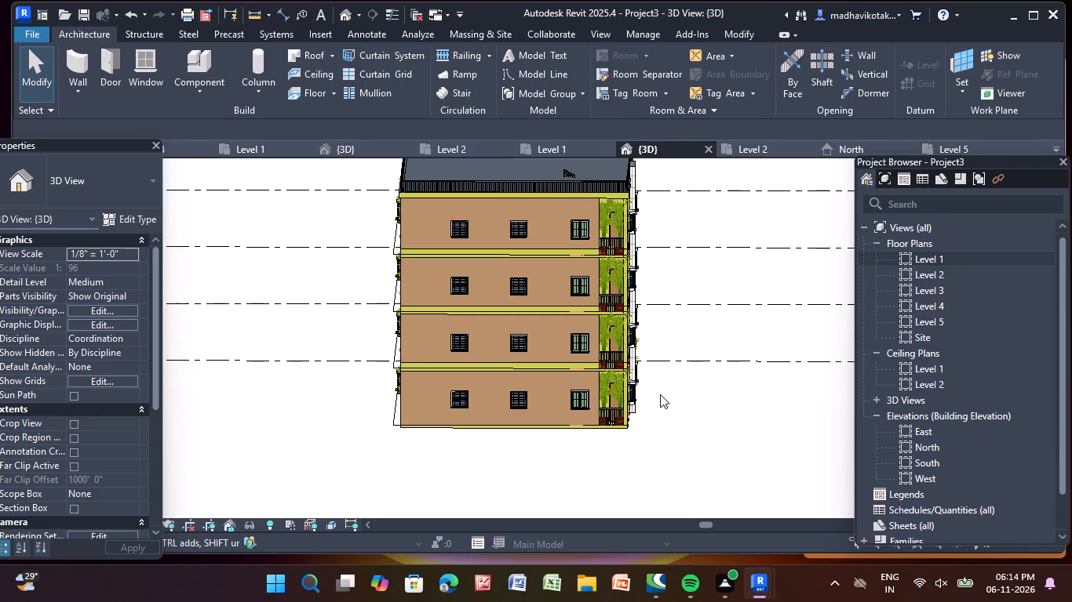
Delete the middle Level 1 bamboo plant in the corner balcony between the stairwell facade and the yellow-and-orange facade.
{"action": "left_click", "coordinate": [735, 431]}
{"action": "middle_click_drag", "start_coordinate": [678, 426], "coordinate": [502, 434], "text": "shift"}
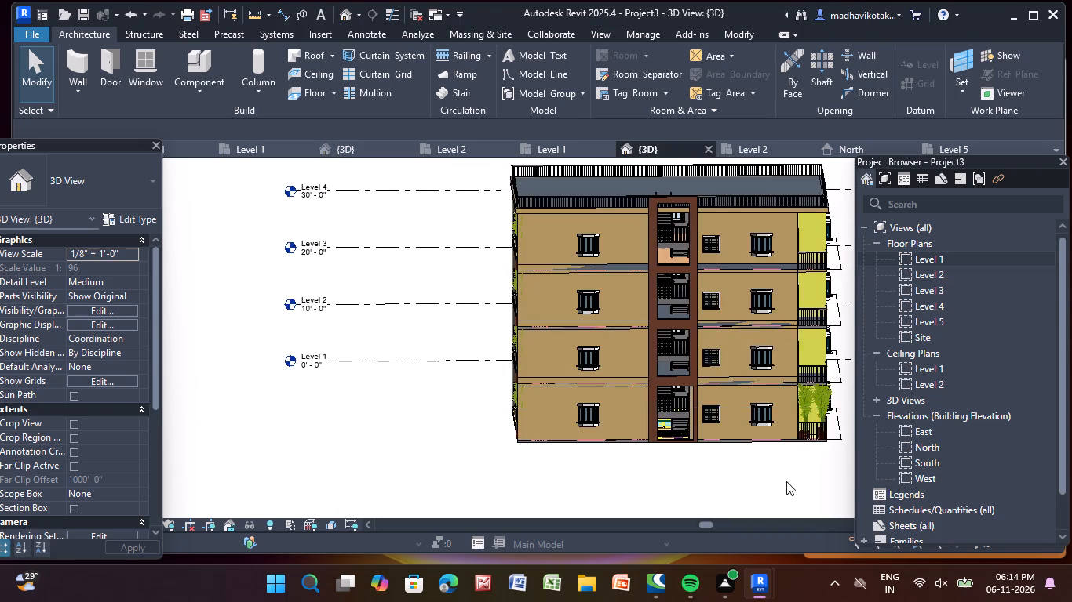
{"action": "middle_click_drag", "start_coordinate": [782, 481], "coordinate": [683, 487]}
{"action": "scroll", "coordinate": [632, 432], "scroll_direction": "up", "scroll_amount": 3}
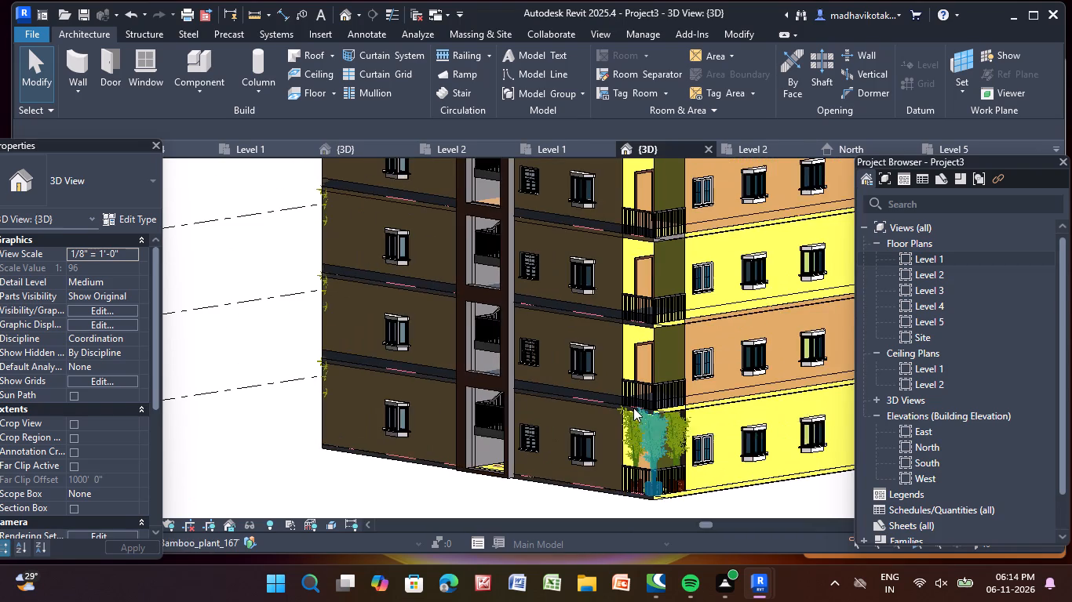
{"action": "middle_click_drag", "start_coordinate": [633, 408], "coordinate": [563, 374]}
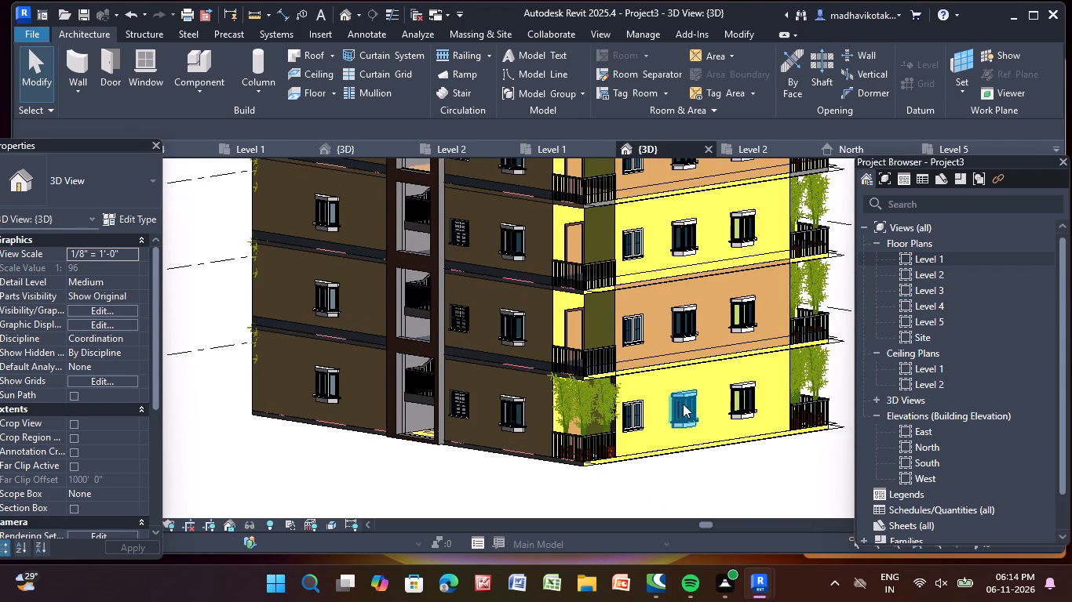
{"action": "scroll", "coordinate": [594, 404], "scroll_direction": "up", "scroll_amount": 3}
{"action": "left_click", "coordinate": [578, 397]}
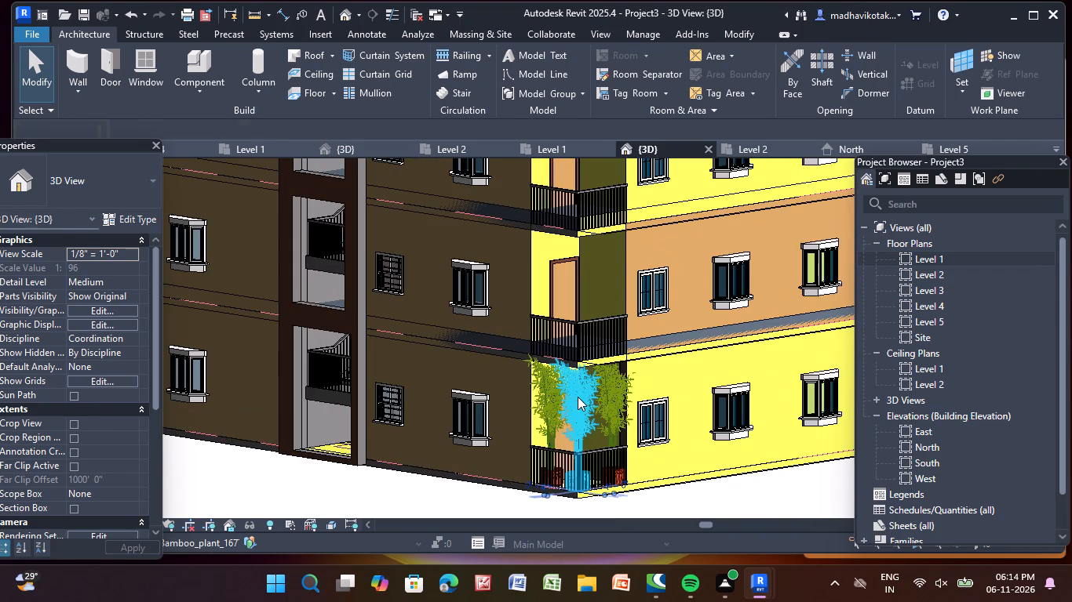
{"action": "key", "text": "Delete"}
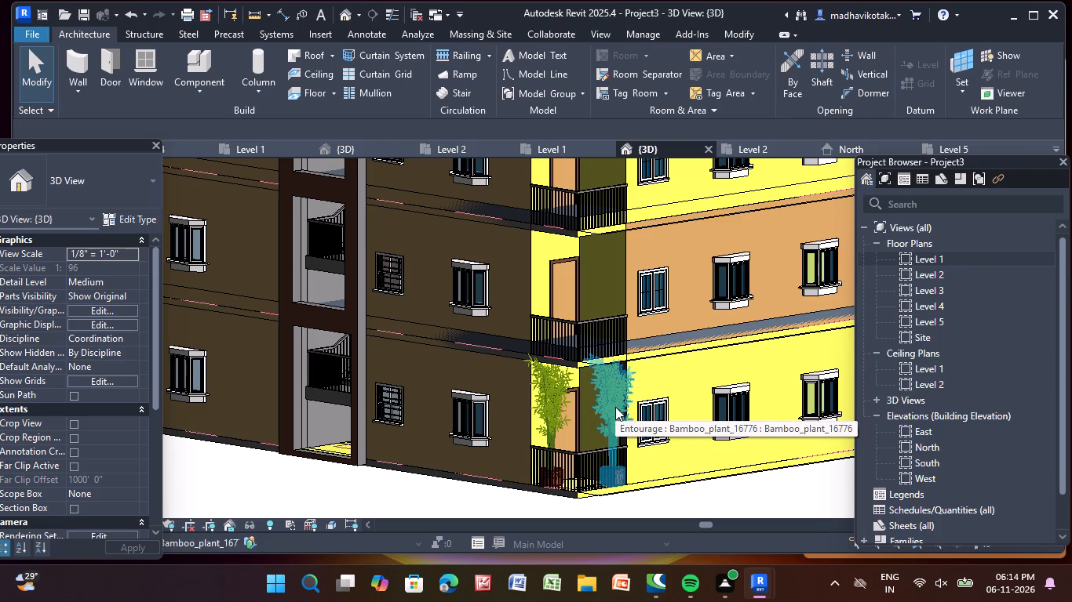
In that corner balcony, copy the Level 1 bamboo plant nearest the yellow facade's windows and paste it aligned to Levels 2, 3 and 4.
{"action": "left_click", "coordinate": [615, 407]}
{"action": "scroll", "coordinate": [615, 407], "scroll_direction": "down", "scroll_amount": 3}
{"action": "middle_click_drag", "start_coordinate": [615, 407], "coordinate": [618, 491]}
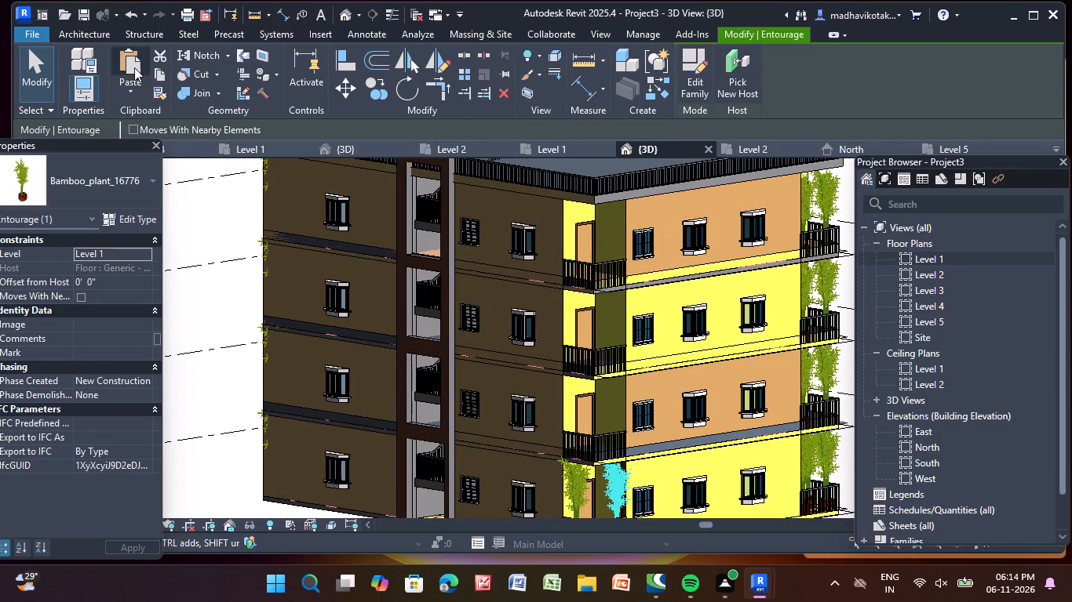
{"action": "left_click", "coordinate": [162, 74]}
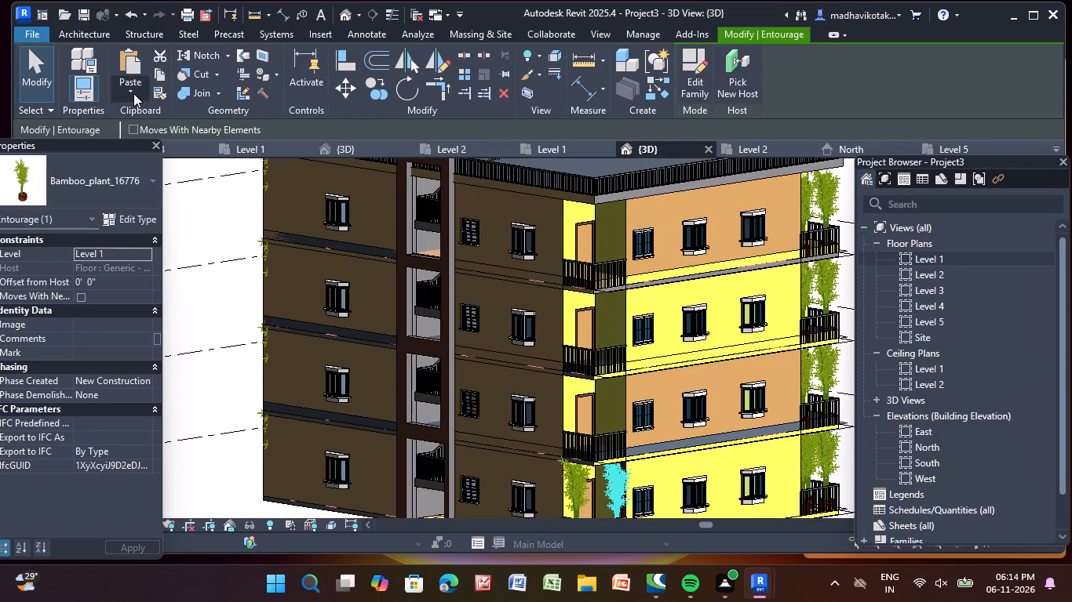
{"action": "left_click", "coordinate": [133, 92]}
{"action": "left_click", "coordinate": [217, 147]}
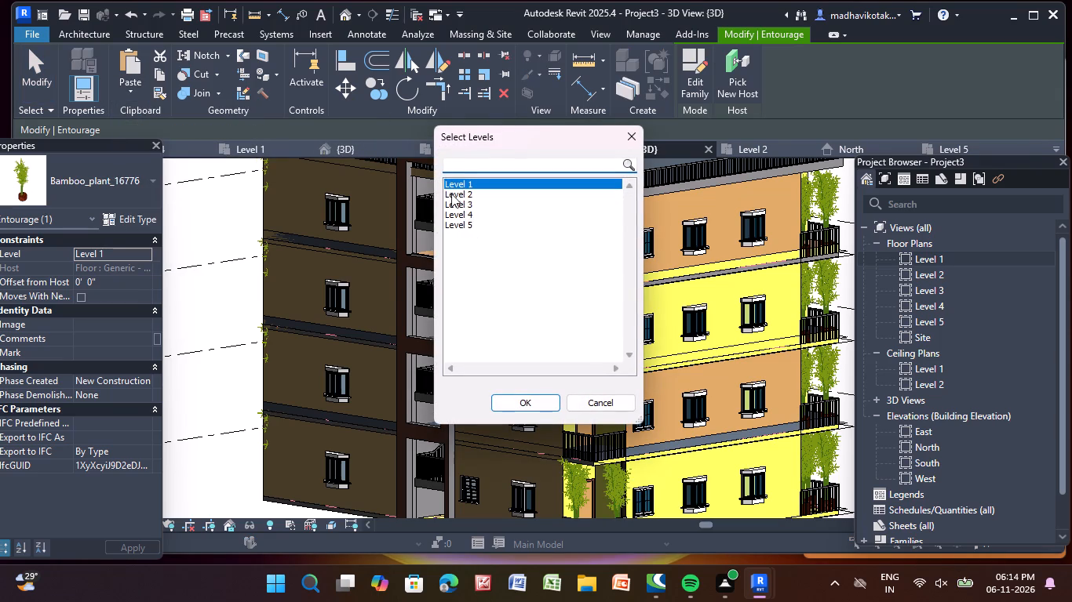
{"action": "left_click_drag", "start_coordinate": [455, 190], "coordinate": [456, 213]}
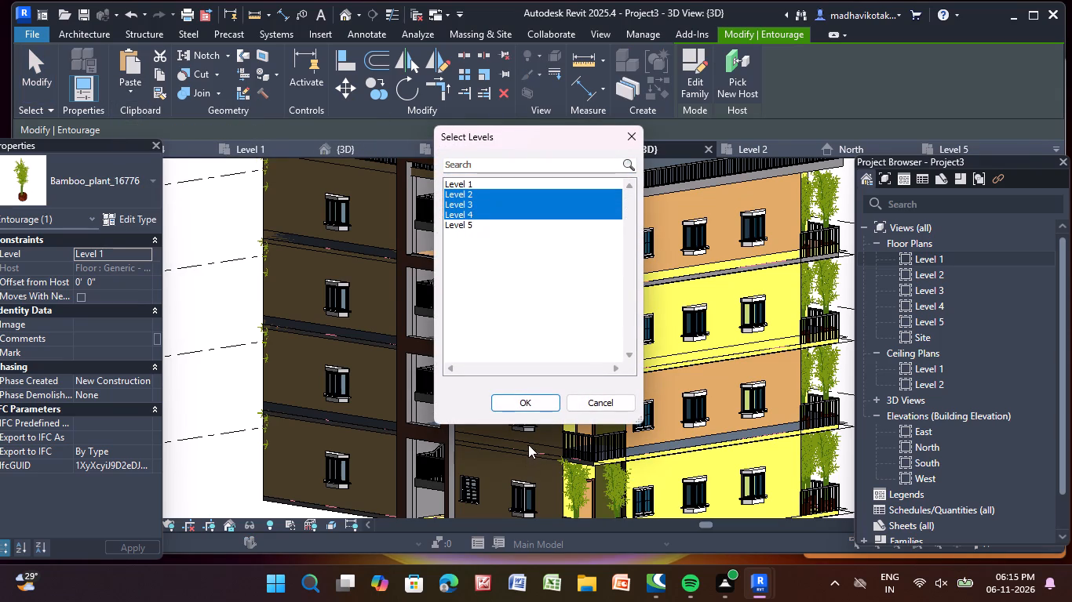
{"action": "left_click", "coordinate": [524, 401]}
Copy the remaining Level 1 bamboo plant in that corner balcony, nearest the stairwell facade, and paste it aligned to Levels 2, 3 and 4.
{"action": "scroll", "coordinate": [524, 401], "scroll_direction": "down", "scroll_amount": 2}
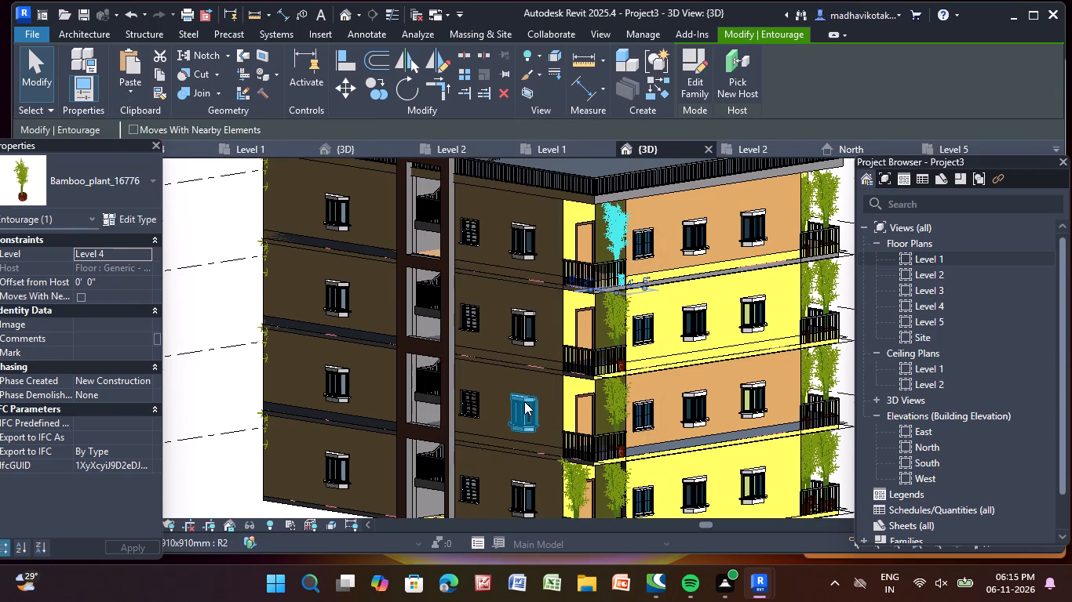
{"action": "scroll", "coordinate": [524, 401], "scroll_direction": "down", "scroll_amount": 1}
{"action": "middle_click", "coordinate": [524, 398]}
{"action": "scroll", "coordinate": [625, 498], "scroll_direction": "up", "scroll_amount": 2}
{"action": "scroll", "coordinate": [509, 433], "scroll_direction": "up", "scroll_amount": 4}
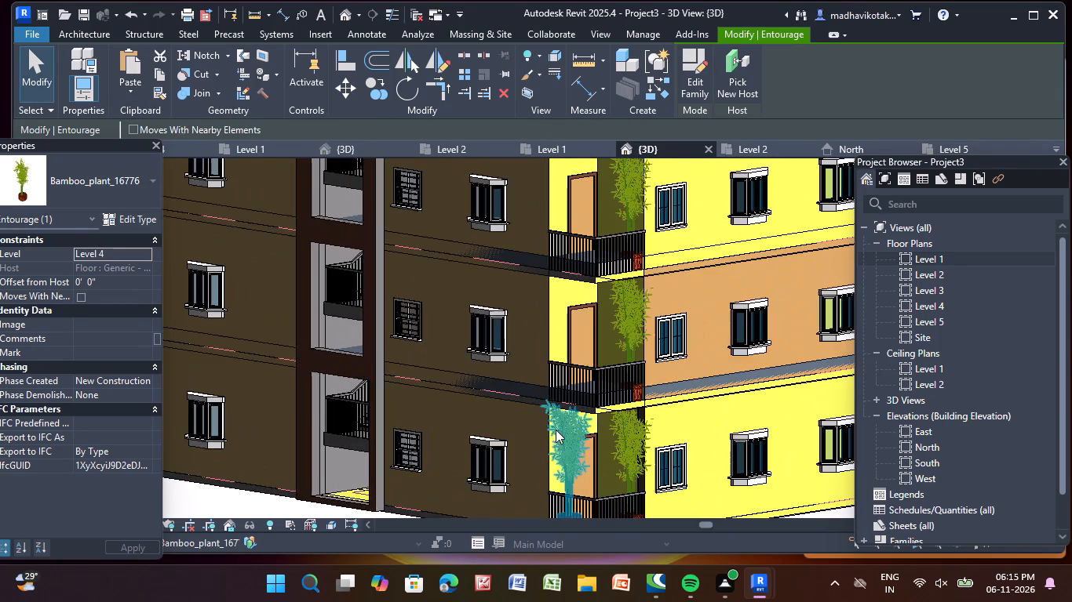
{"action": "left_click", "coordinate": [557, 431]}
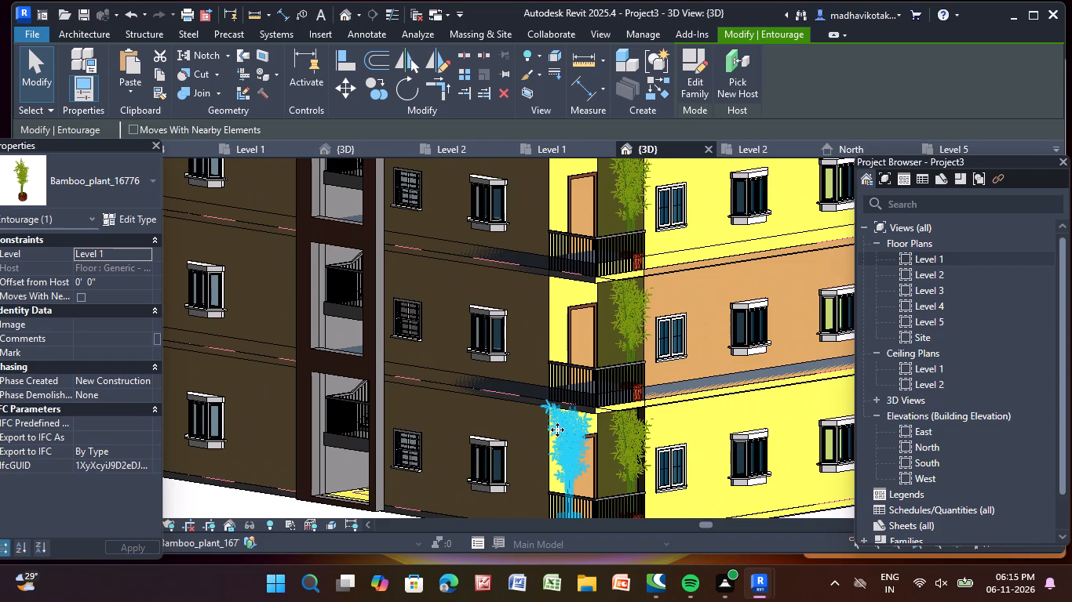
{"action": "left_click", "coordinate": [159, 74]}
{"action": "left_click", "coordinate": [128, 93]}
{"action": "left_click", "coordinate": [161, 143]}
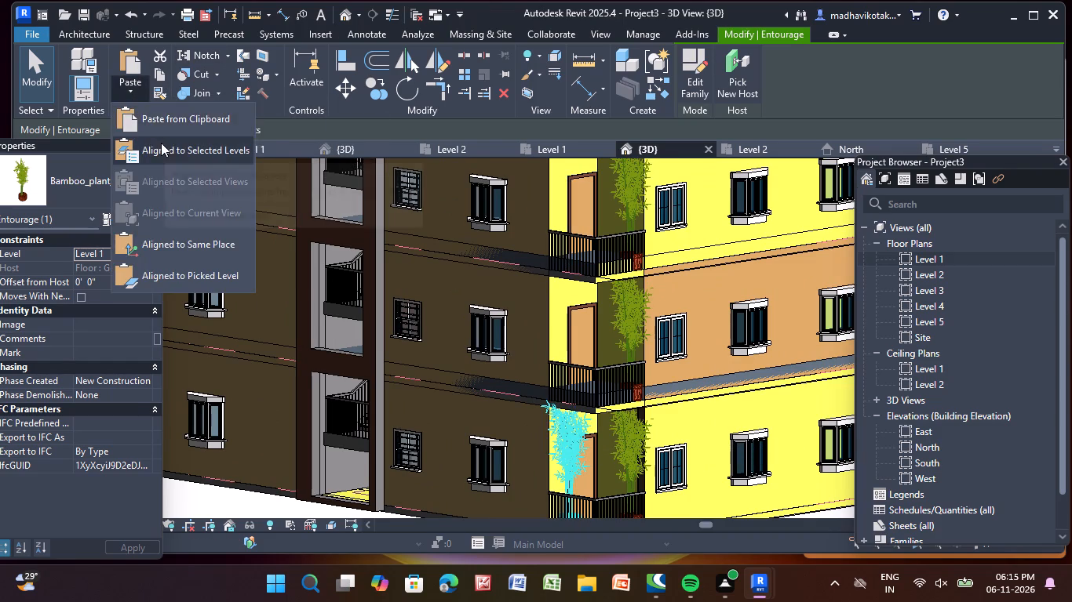
{"action": "left_click_drag", "start_coordinate": [453, 191], "coordinate": [454, 212]}
{"action": "left_click", "coordinate": [518, 400]}
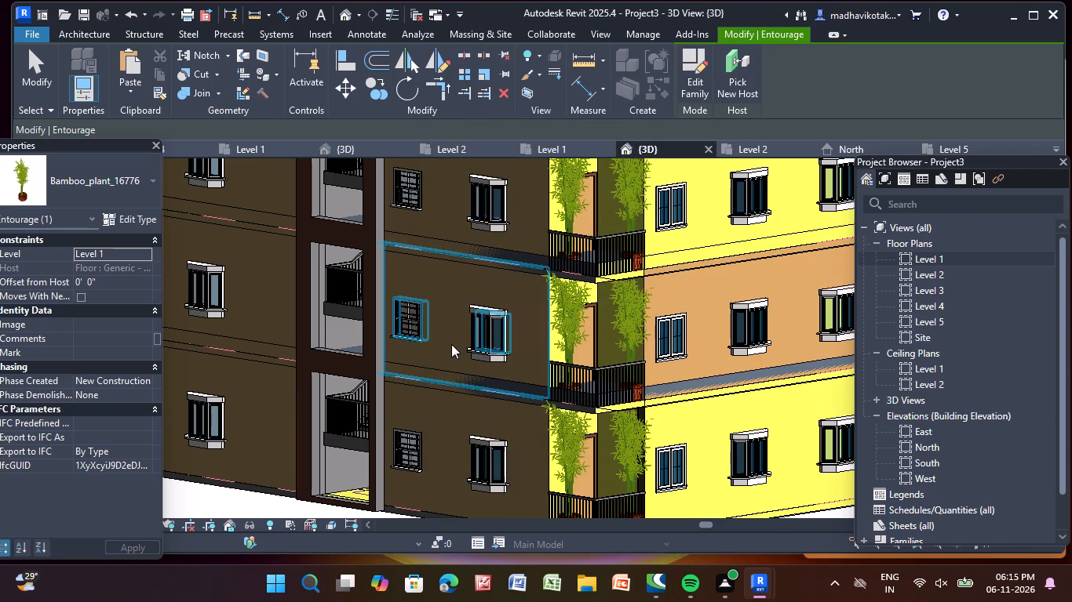
{"action": "scroll", "coordinate": [394, 303], "scroll_direction": "down", "scroll_amount": 5}
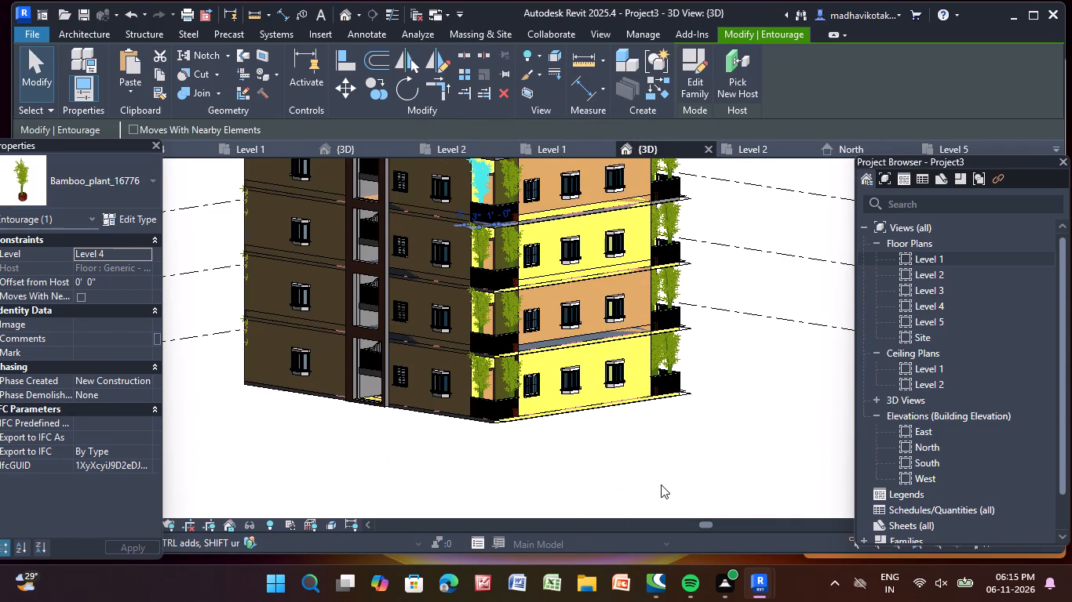
{"action": "left_click", "coordinate": [661, 484]}
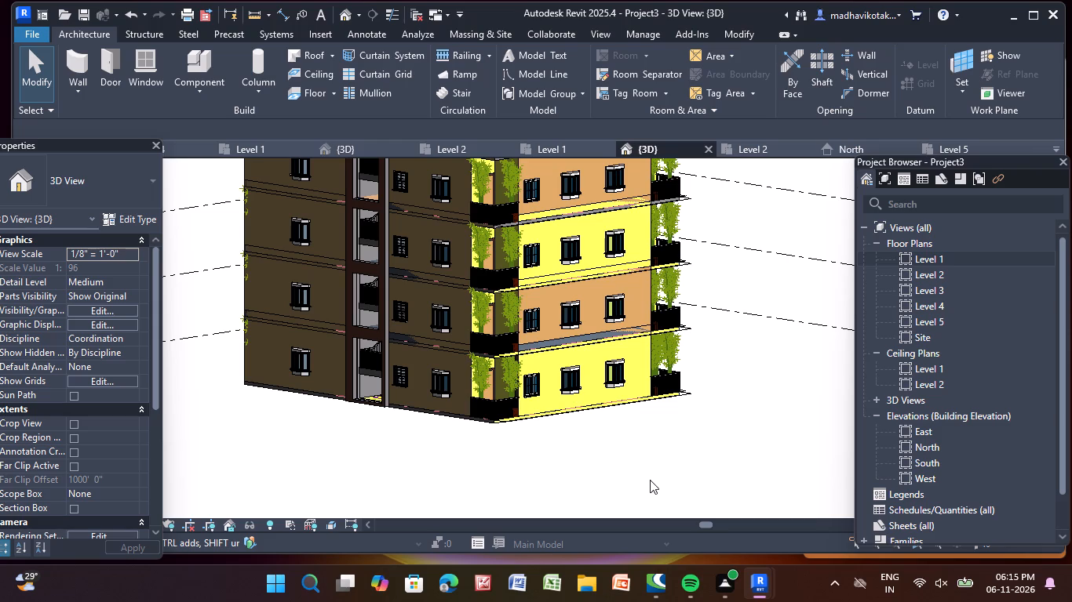
Examine the building's facades from all sides to check the bamboo plants on the balconies at every level.
{"action": "middle_click_drag", "start_coordinate": [663, 499], "coordinate": [597, 511], "text": "shift"}
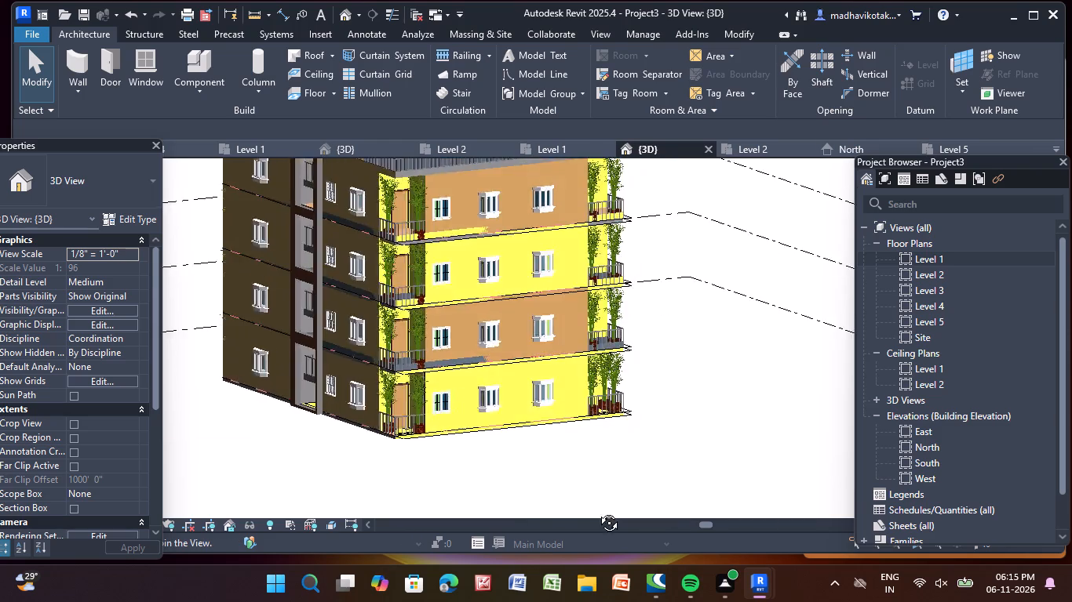
{"action": "middle_click_drag", "start_coordinate": [597, 511], "coordinate": [417, 482], "text": "shift"}
{"action": "scroll", "coordinate": [419, 480], "scroll_direction": "down", "scroll_amount": 4}
{"action": "middle_click_drag", "start_coordinate": [420, 478], "coordinate": [624, 482]}
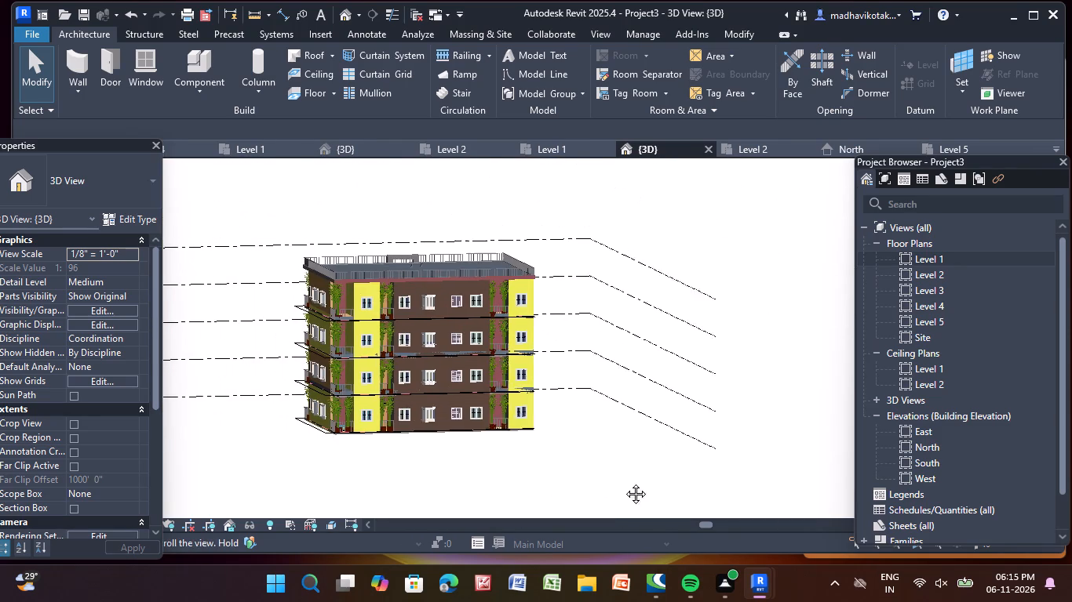
{"action": "middle_click_drag", "start_coordinate": [624, 482], "coordinate": [648, 483]}
{"action": "middle_click_drag", "start_coordinate": [647, 484], "coordinate": [490, 505], "text": "shift"}
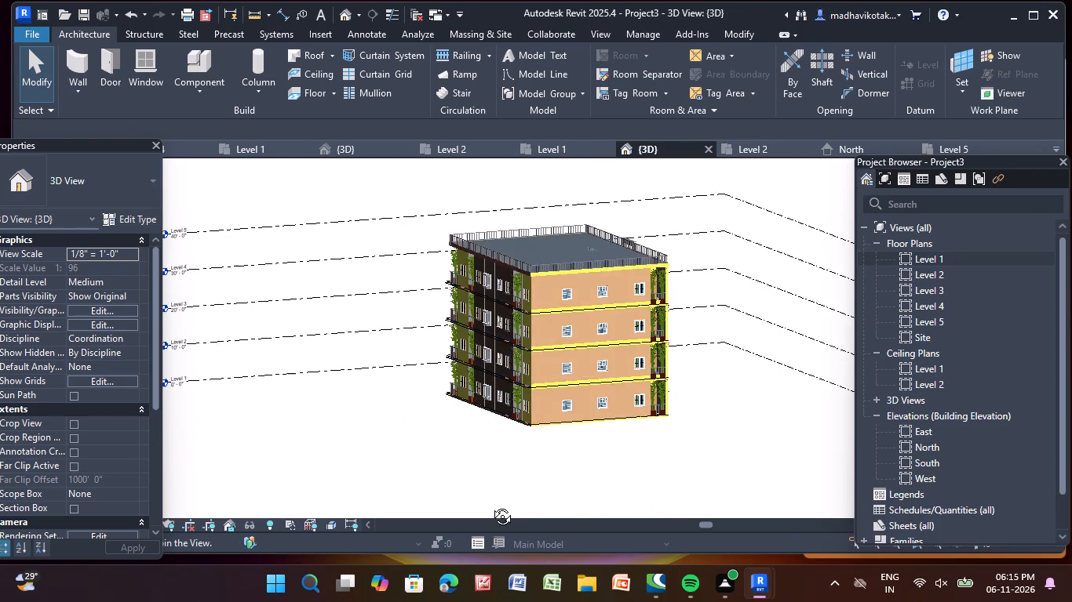
{"action": "middle_click_drag", "start_coordinate": [490, 505], "coordinate": [454, 496], "text": "shift"}
{"action": "middle_click_drag", "start_coordinate": [548, 450], "coordinate": [518, 451]}
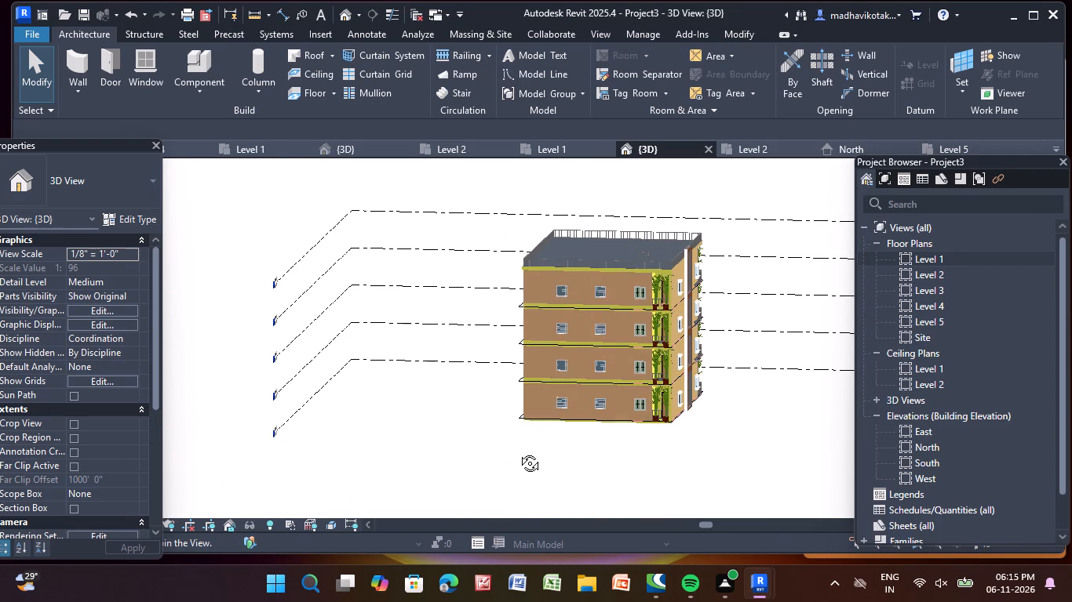
{"action": "middle_click_drag", "start_coordinate": [518, 451], "coordinate": [524, 434]}
{"action": "scroll", "coordinate": [516, 378], "scroll_direction": "up", "scroll_amount": 3}
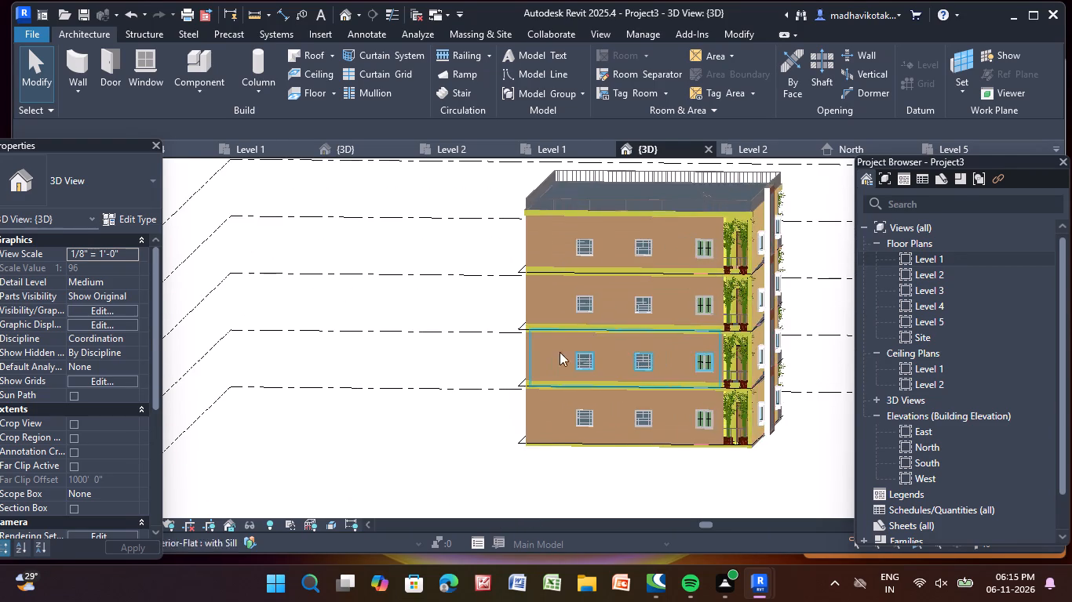
{"action": "middle_click_drag", "start_coordinate": [564, 397], "coordinate": [747, 412]}
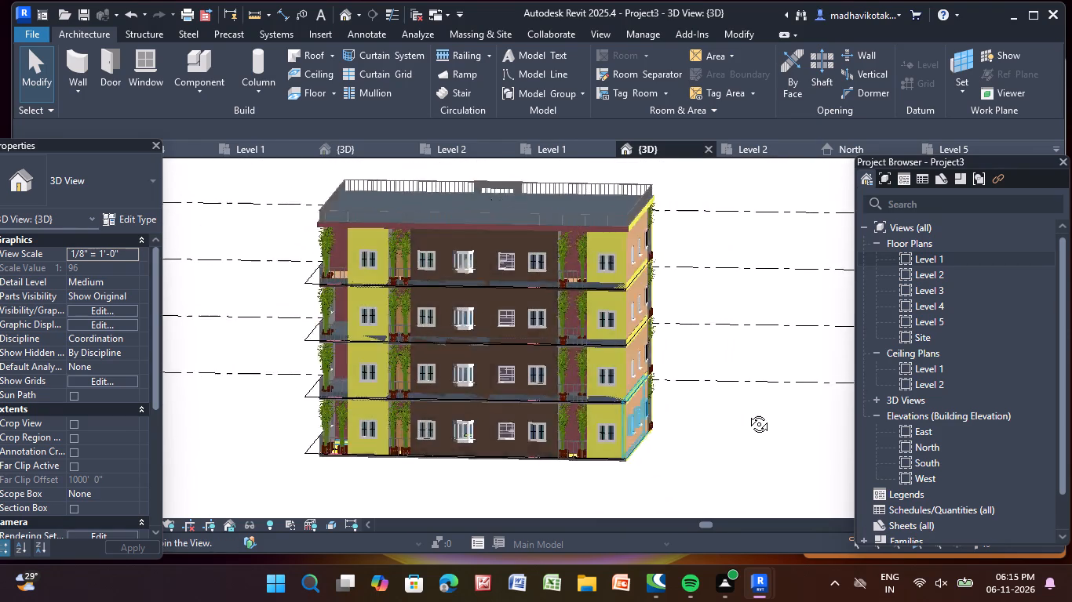
{"action": "middle_click_drag", "start_coordinate": [747, 412], "coordinate": [756, 415]}
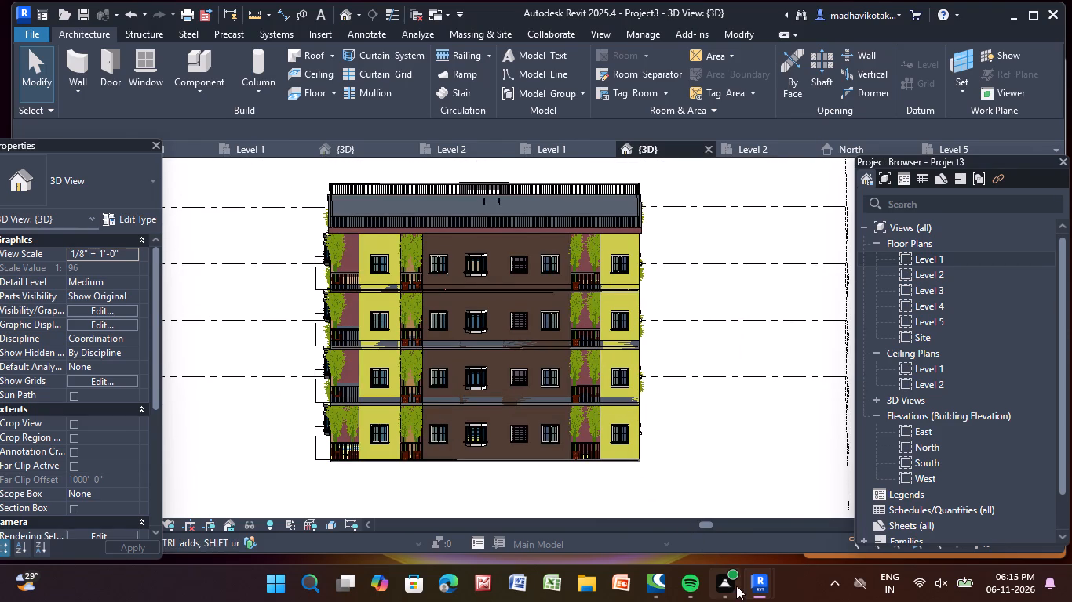
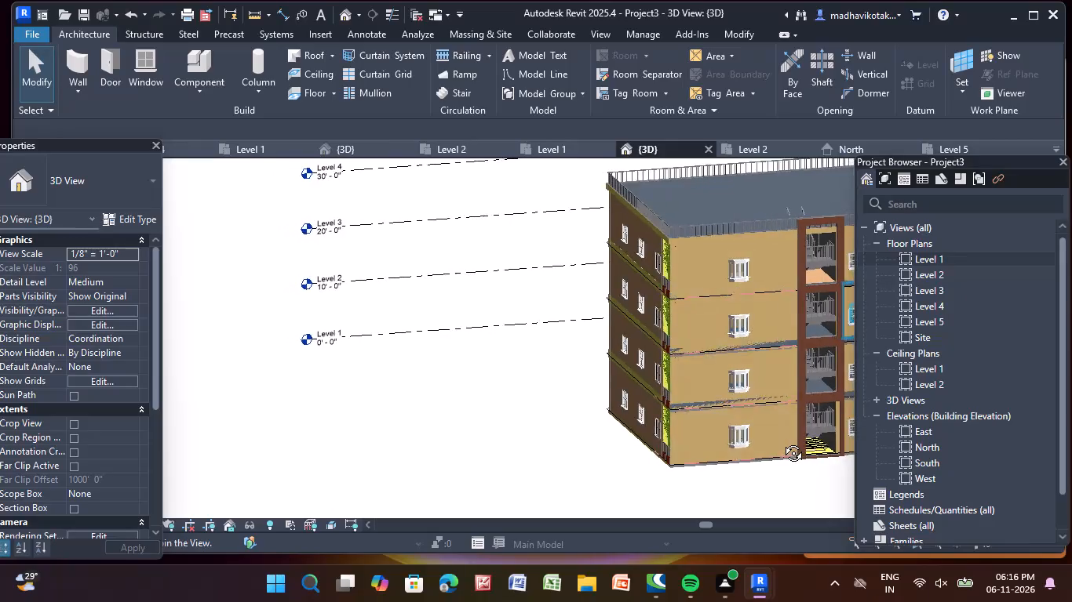
Examine the stairwell facade and its stair openings up close.
{"action": "middle_click_drag", "start_coordinate": [775, 440], "coordinate": [388, 447]}
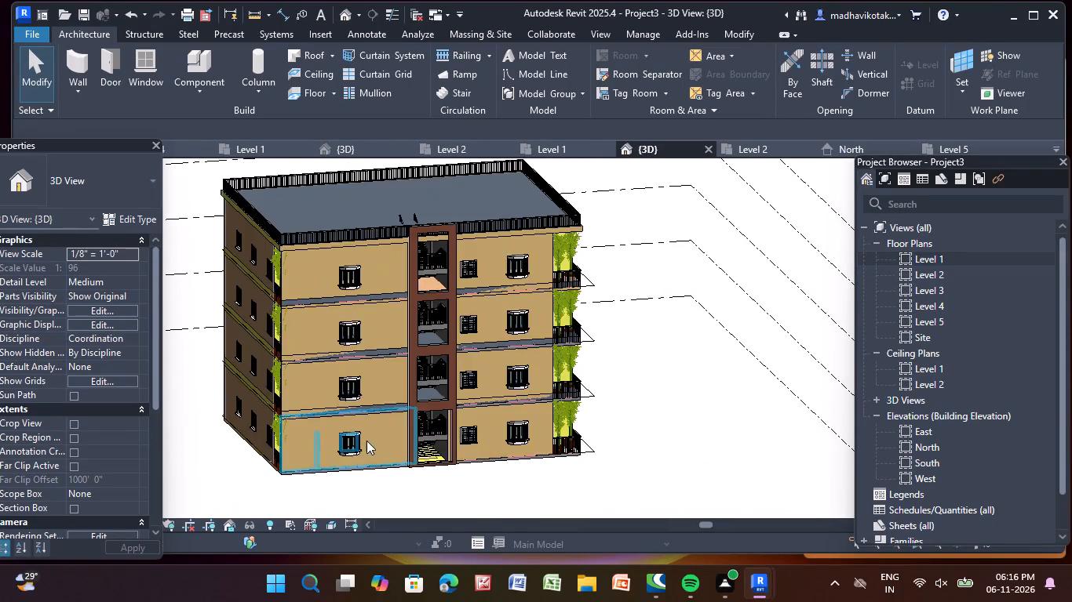
{"action": "middle_click_drag", "start_coordinate": [425, 441], "coordinate": [409, 444], "text": "shift"}
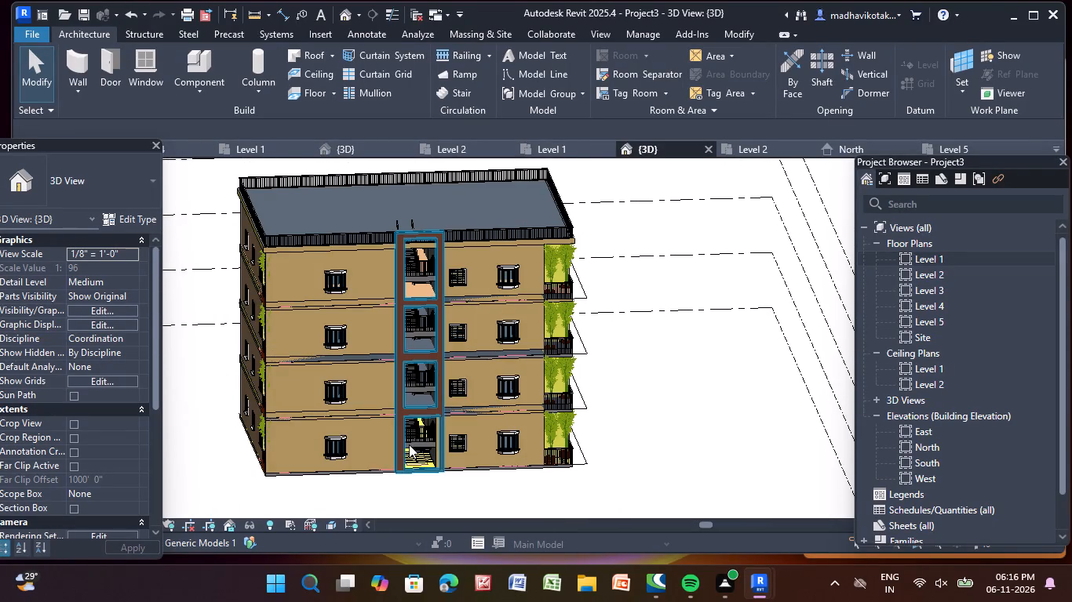
{"action": "middle_click_drag", "start_coordinate": [409, 444], "coordinate": [458, 435]}
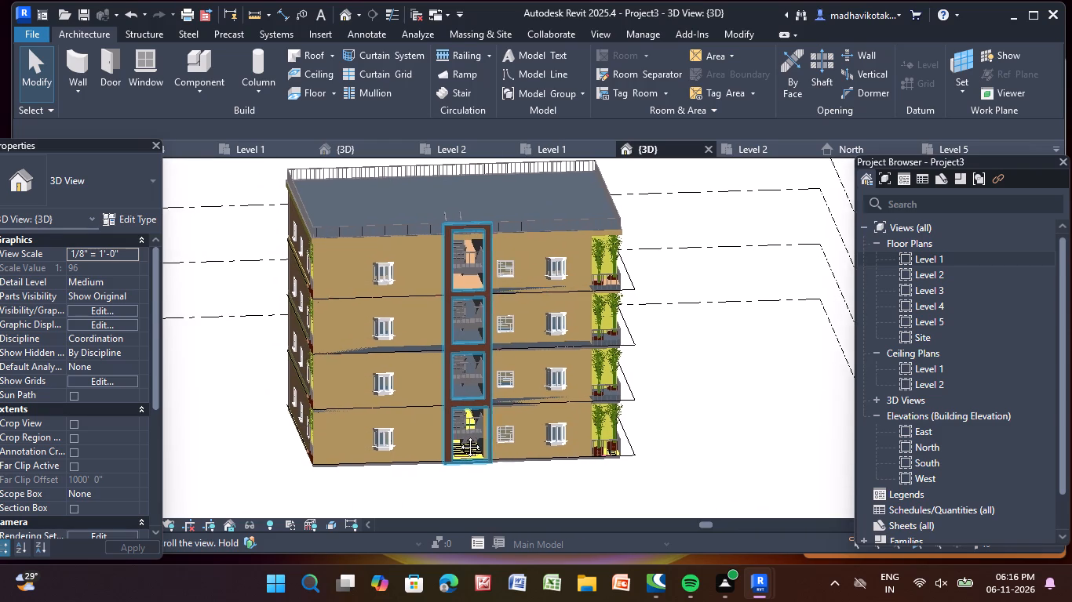
{"action": "middle_click_drag", "start_coordinate": [458, 435], "coordinate": [483, 434]}
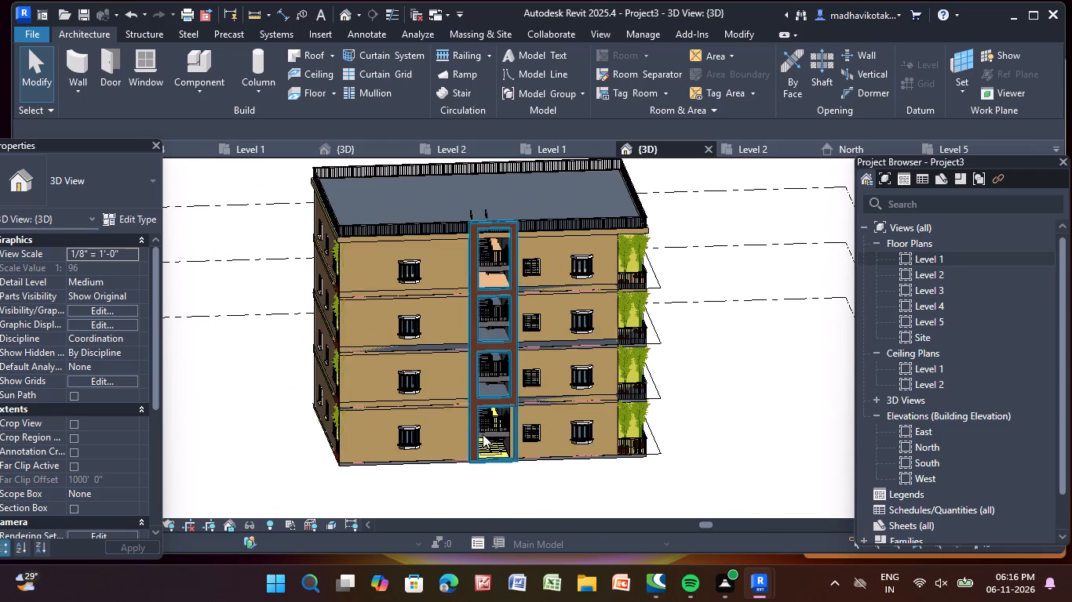
{"action": "scroll", "coordinate": [472, 415], "scroll_direction": "up", "scroll_amount": 3}
{"action": "middle_click_drag", "start_coordinate": [498, 417], "coordinate": [468, 393]}
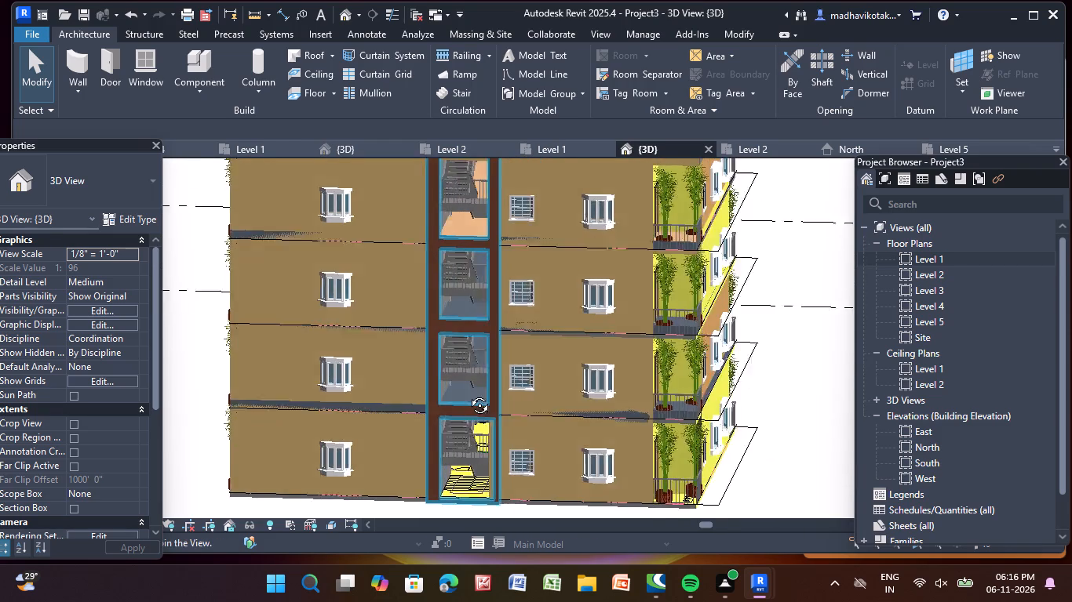
{"action": "middle_click_drag", "start_coordinate": [468, 393], "coordinate": [466, 392]}
{"action": "scroll", "coordinate": [447, 367], "scroll_direction": "up", "scroll_amount": 3}
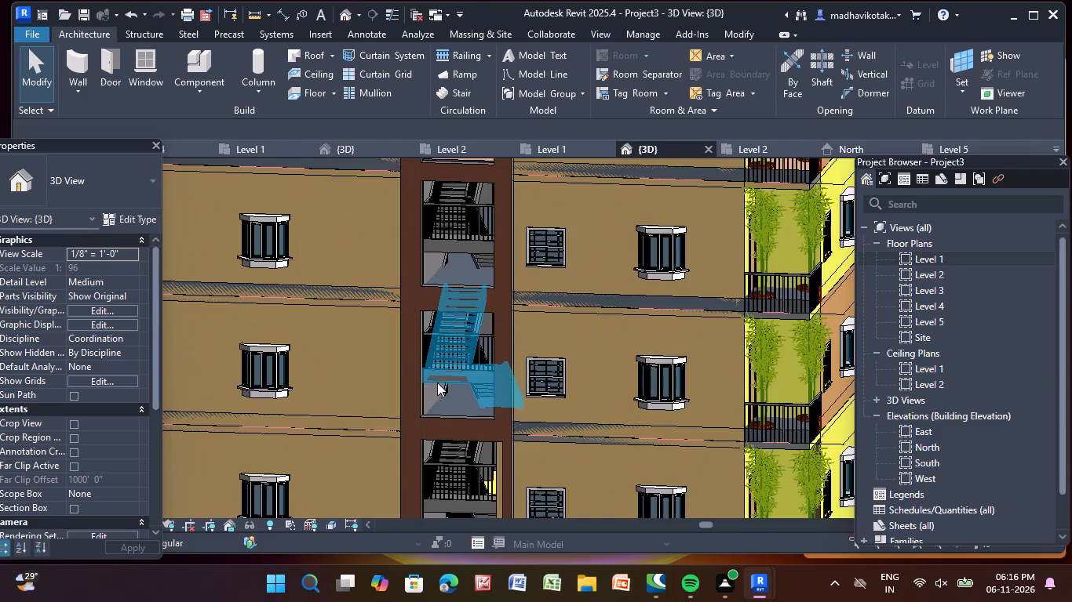
{"action": "scroll", "coordinate": [467, 413], "scroll_direction": "up", "scroll_amount": 1}
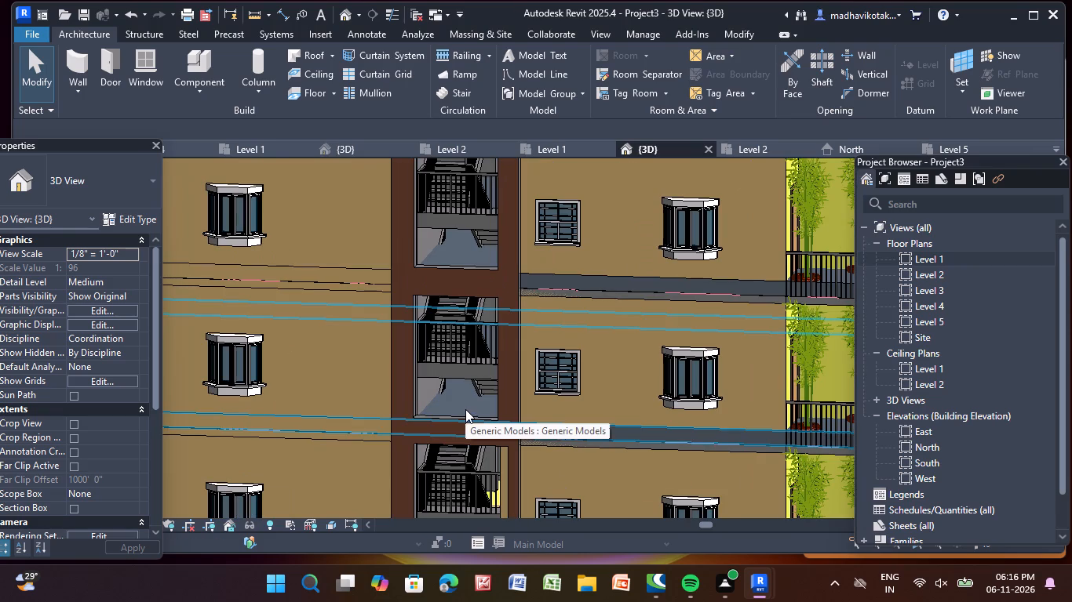
{"action": "scroll", "coordinate": [375, 248], "scroll_direction": "up", "scroll_amount": 1}
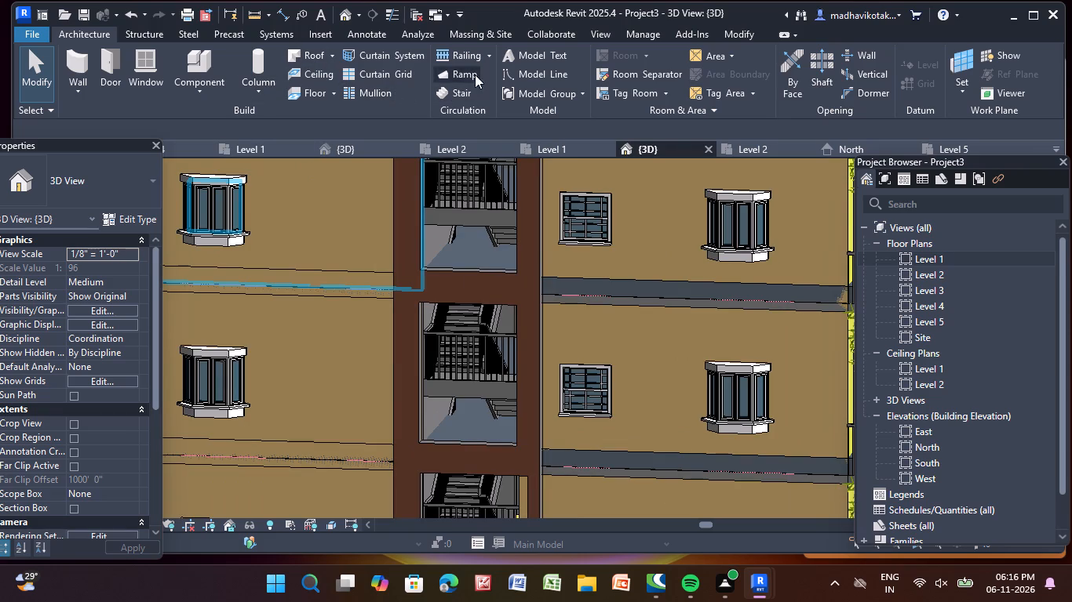
Paint the Level 3 stair landing edge and stairwell floor with the green grass-textured Render Material.
{"action": "left_click", "coordinate": [515, 71]}
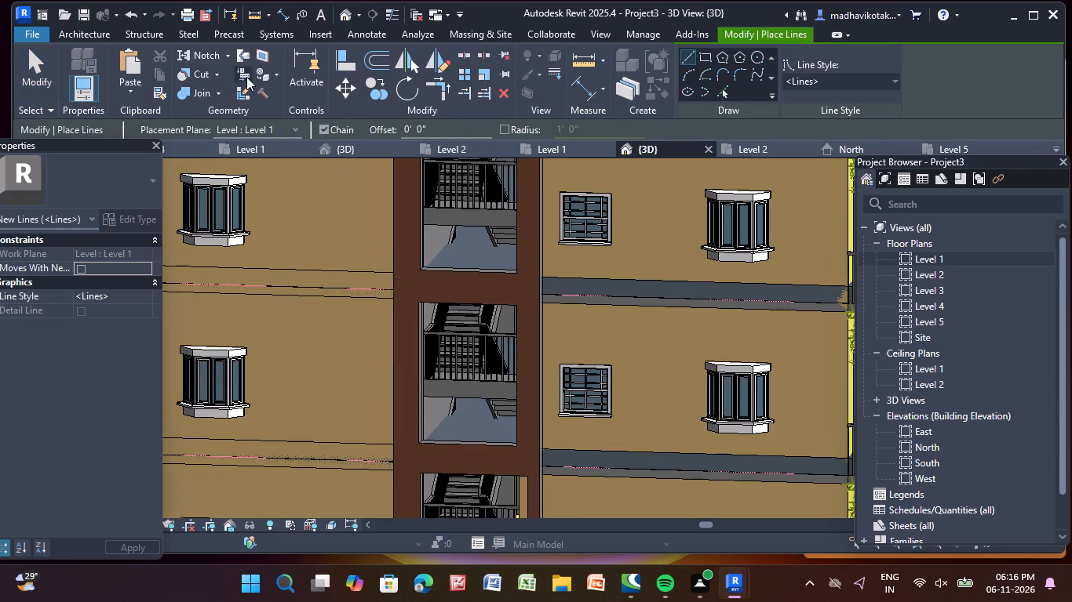
{"action": "left_click", "coordinate": [275, 73]}
{"action": "left_click", "coordinate": [293, 100]}
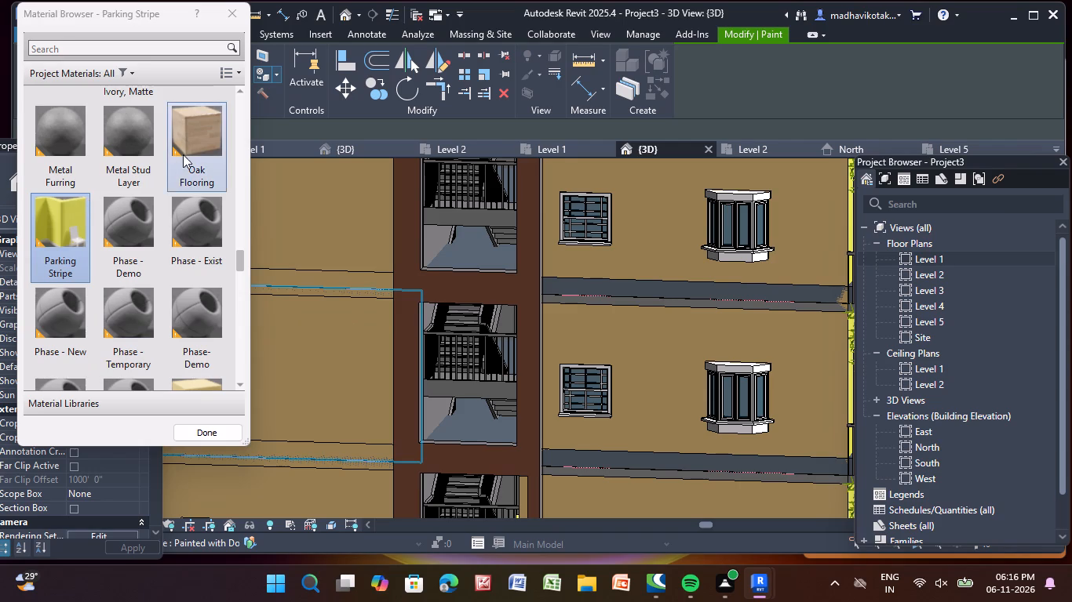
{"action": "scroll", "coordinate": [172, 297], "scroll_direction": "down", "scroll_amount": 4}
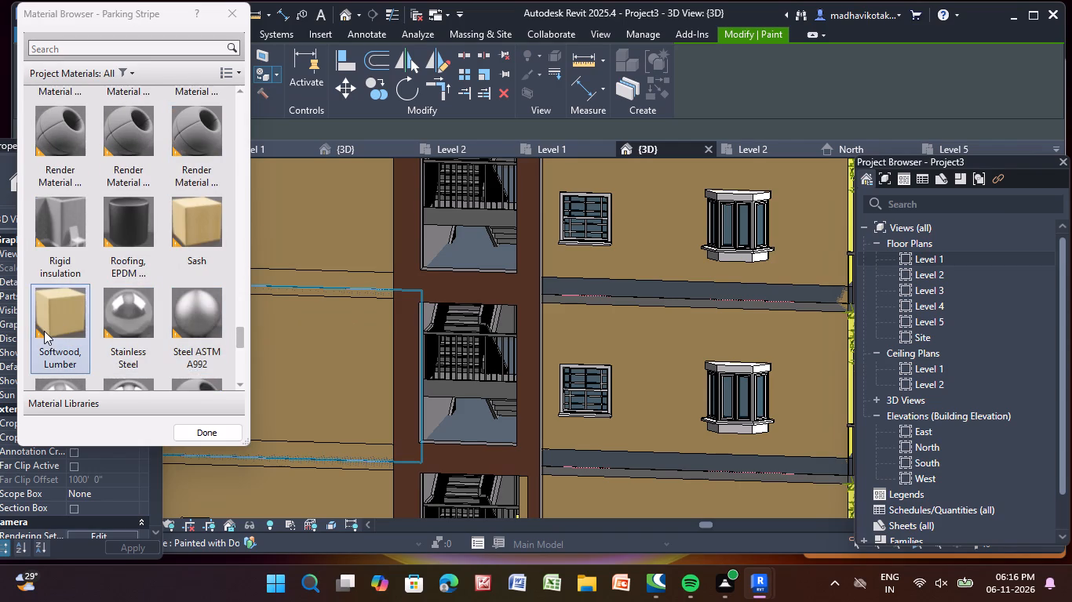
{"action": "scroll", "coordinate": [47, 322], "scroll_direction": "down", "scroll_amount": 3}
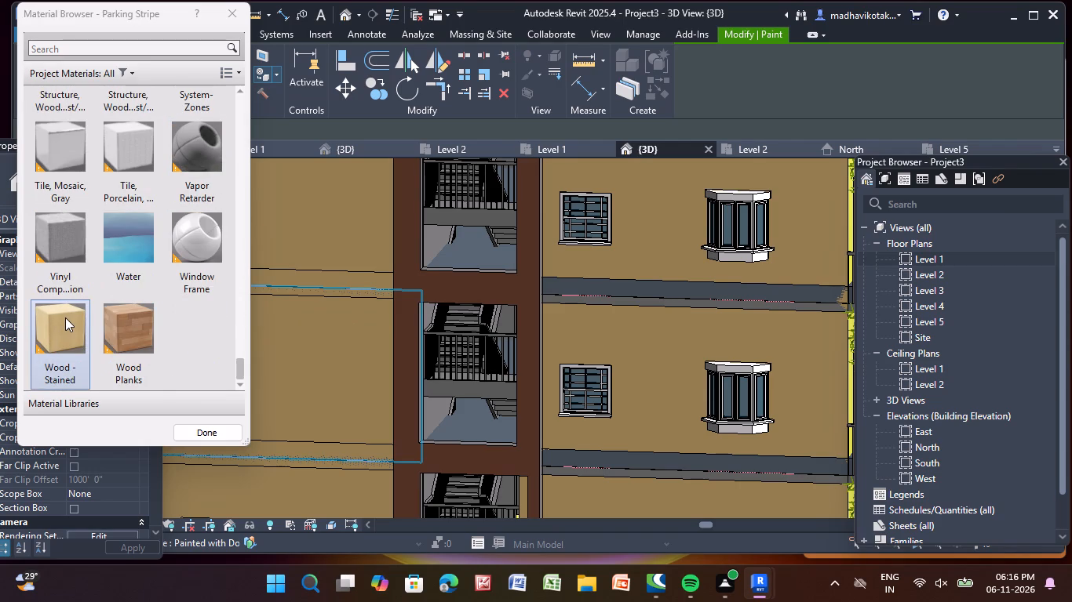
{"action": "scroll", "coordinate": [65, 317], "scroll_direction": "up", "scroll_amount": 1}
{"action": "scroll", "coordinate": [65, 317], "scroll_direction": "down", "scroll_amount": 2}
{"action": "scroll", "coordinate": [65, 317], "scroll_direction": "up", "scroll_amount": 2}
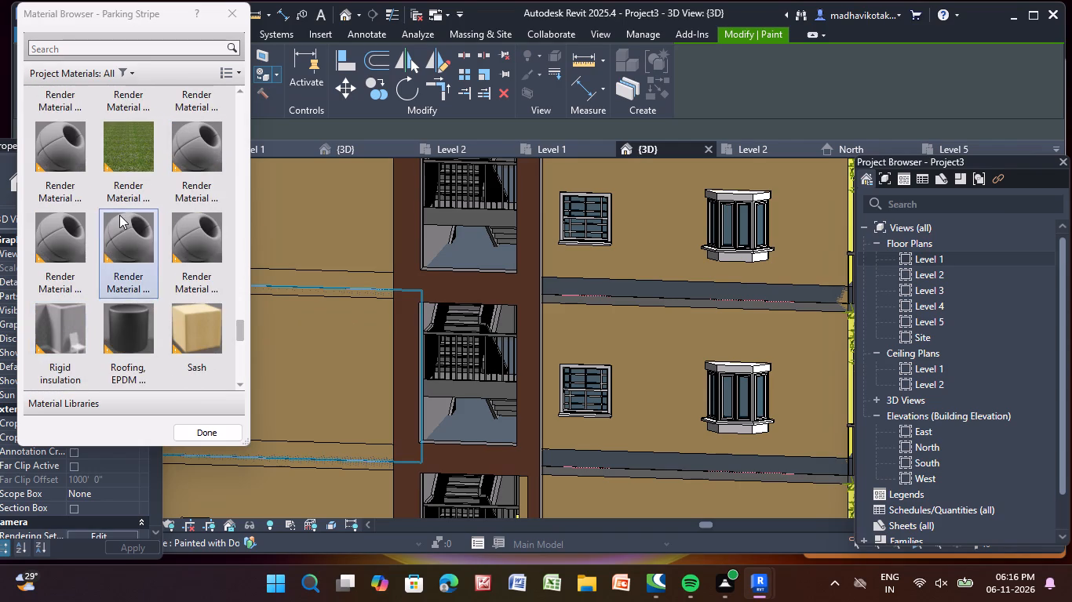
{"action": "left_click", "coordinate": [136, 150]}
{"action": "scroll", "coordinate": [447, 211], "scroll_direction": "up", "scroll_amount": 4}
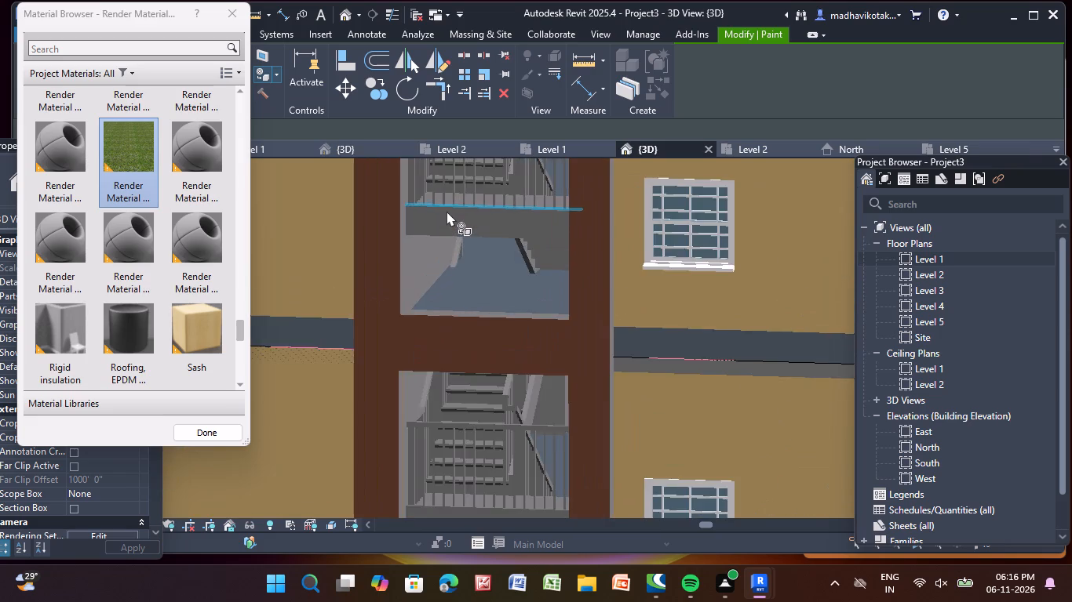
{"action": "left_click", "coordinate": [442, 215]}
{"action": "left_click", "coordinate": [448, 289]}
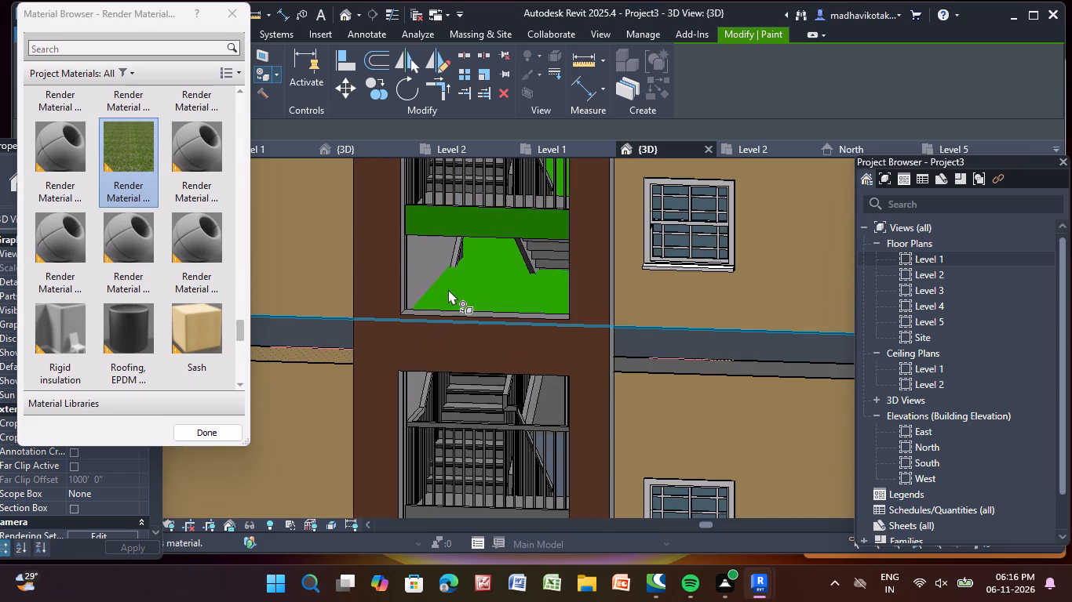
Paint the Level 2 stairwell floor and stair landing edge with the same green grass material.
{"action": "scroll", "coordinate": [448, 289], "scroll_direction": "down", "scroll_amount": 4}
{"action": "left_click", "coordinate": [459, 457]}
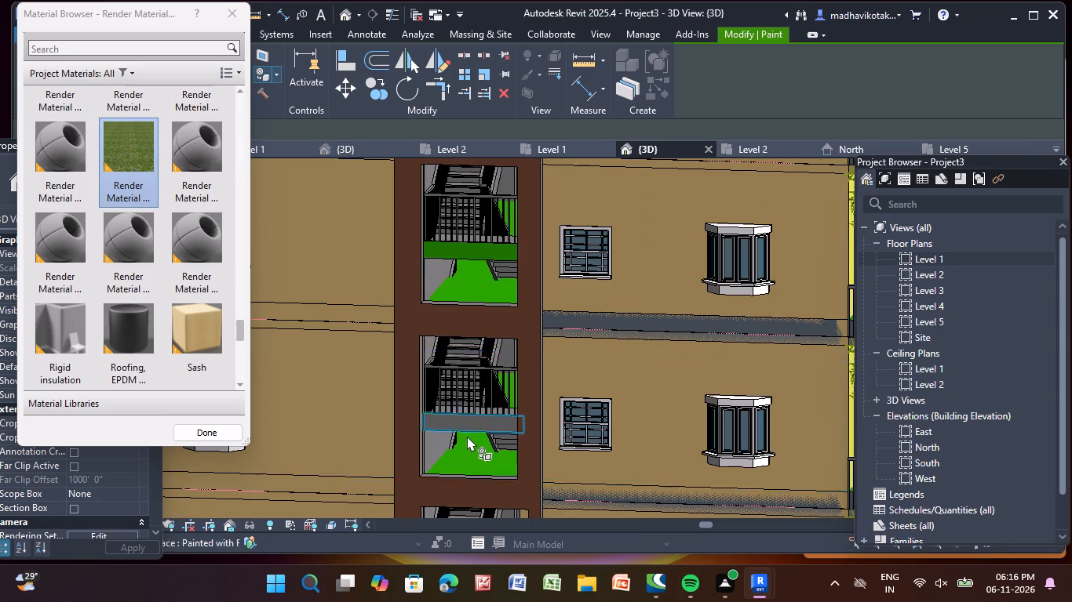
{"action": "scroll", "coordinate": [467, 436], "scroll_direction": "up", "scroll_amount": 3}
{"action": "left_click", "coordinate": [468, 419]}
{"action": "scroll", "coordinate": [461, 403], "scroll_direction": "down", "scroll_amount": 6}
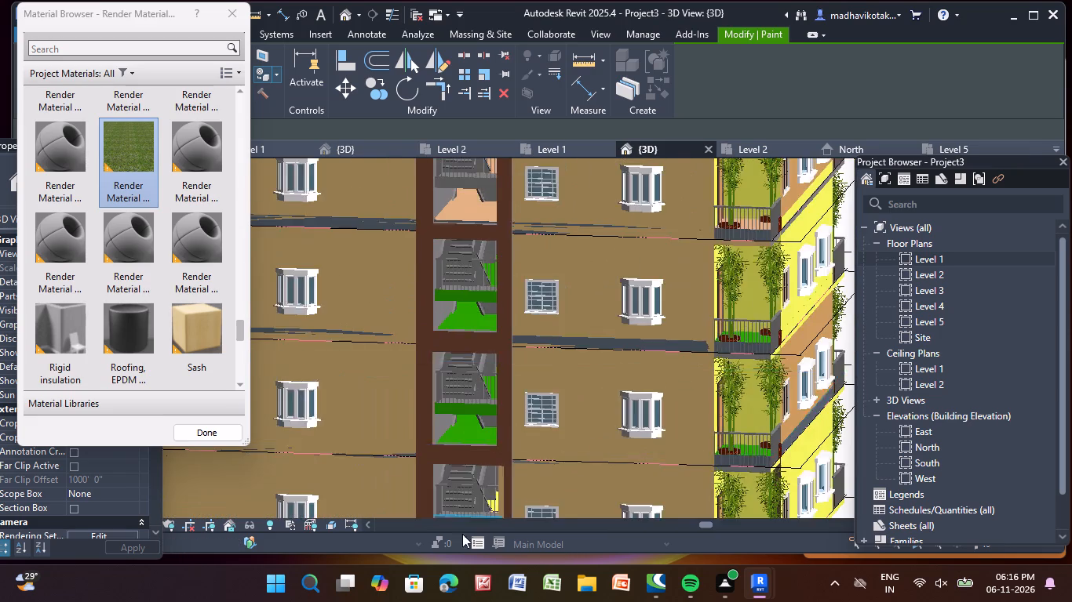
Paint the Level 1 stairwell floor and stair landing edge with the same green grass material.
{"action": "scroll", "coordinate": [439, 442], "scroll_direction": "down", "scroll_amount": 2}
{"action": "middle_click_drag", "start_coordinate": [437, 451], "coordinate": [457, 274]}
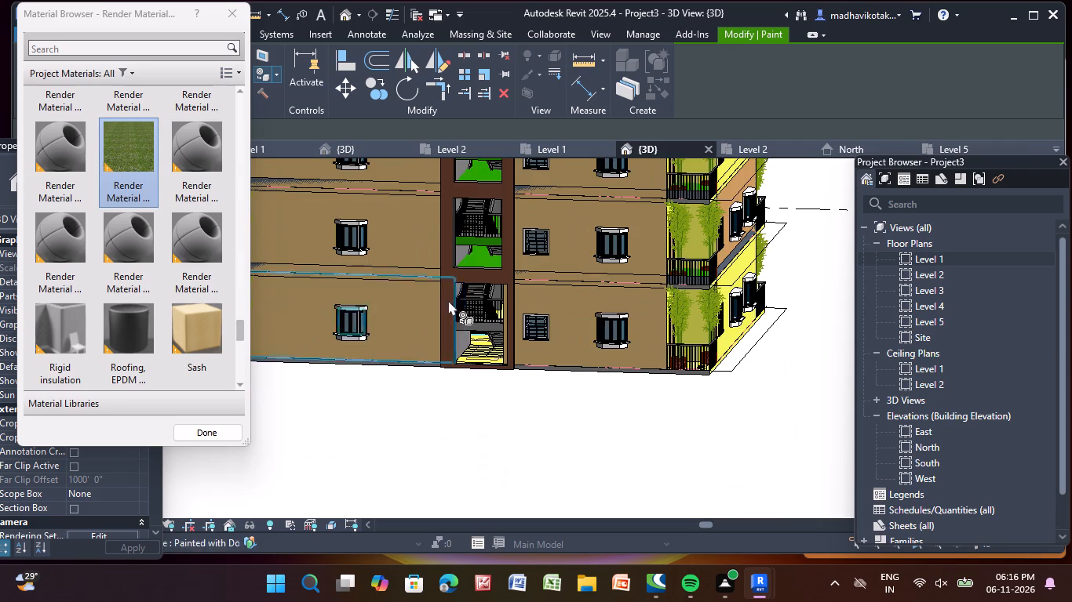
{"action": "scroll", "coordinate": [443, 332], "scroll_direction": "up", "scroll_amount": 5}
{"action": "left_click", "coordinate": [481, 361]}
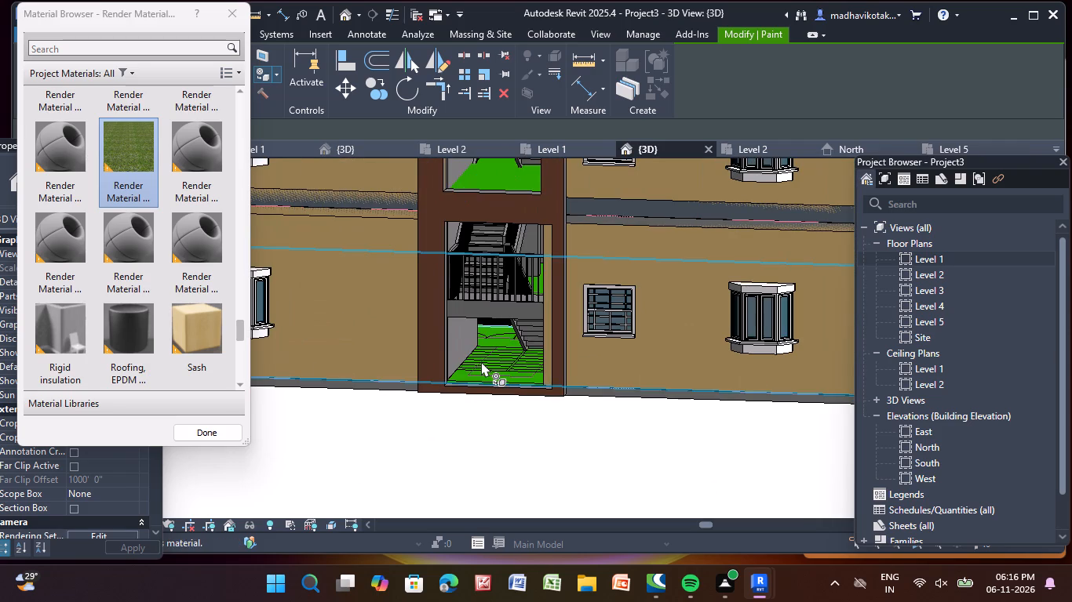
{"action": "middle_click_drag", "start_coordinate": [481, 368], "coordinate": [473, 434]}
{"action": "middle_click_drag", "start_coordinate": [473, 434], "coordinate": [472, 520]}
{"action": "left_click", "coordinate": [492, 455]}
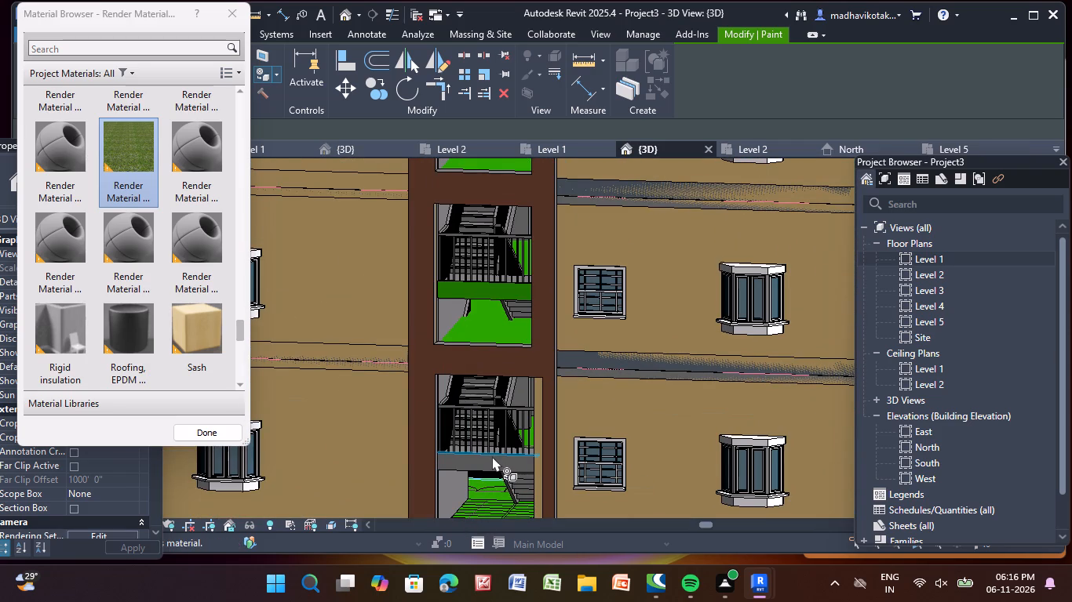
{"action": "left_click", "coordinate": [489, 460]}
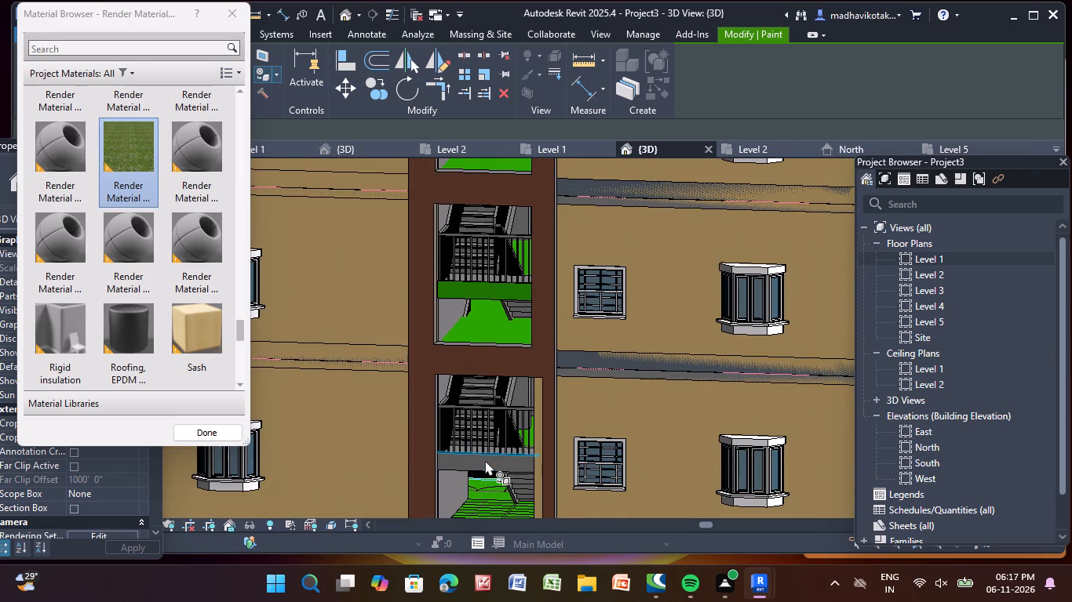
{"action": "scroll", "coordinate": [485, 460], "scroll_direction": "up", "scroll_amount": 7}
{"action": "left_click", "coordinate": [483, 465]}
Paint the Level 4 stair landing edge with the same green grass material and finish painting.
{"action": "scroll", "coordinate": [483, 465], "scroll_direction": "down", "scroll_amount": 8}
{"action": "scroll", "coordinate": [501, 289], "scroll_direction": "down", "scroll_amount": 3}
{"action": "middle_click_drag", "start_coordinate": [500, 289], "coordinate": [476, 543]}
{"action": "scroll", "coordinate": [466, 375], "scroll_direction": "up", "scroll_amount": 13}
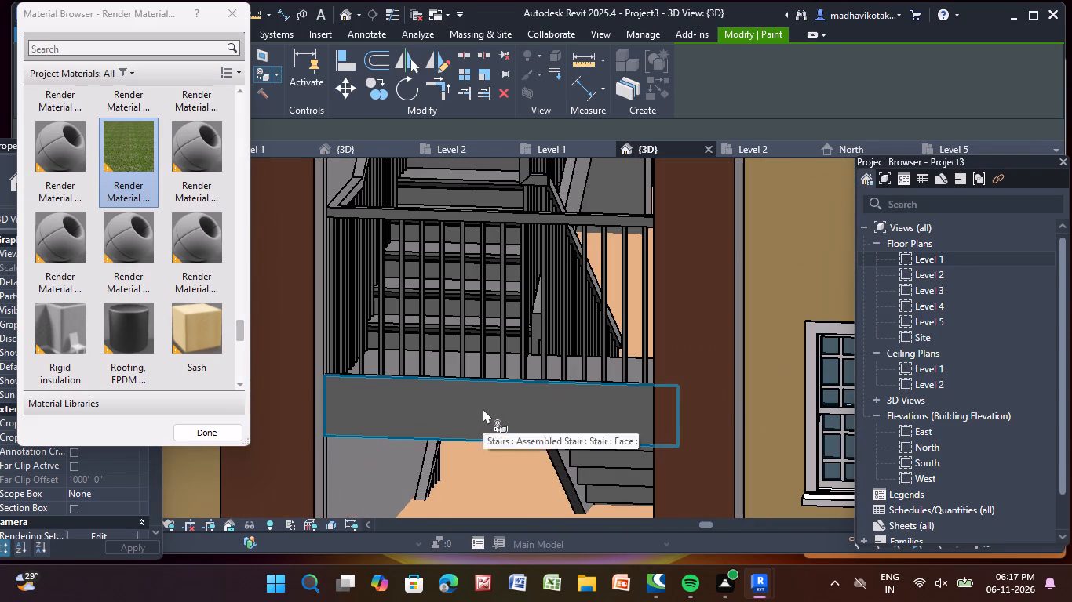
{"action": "left_click", "coordinate": [483, 408]}
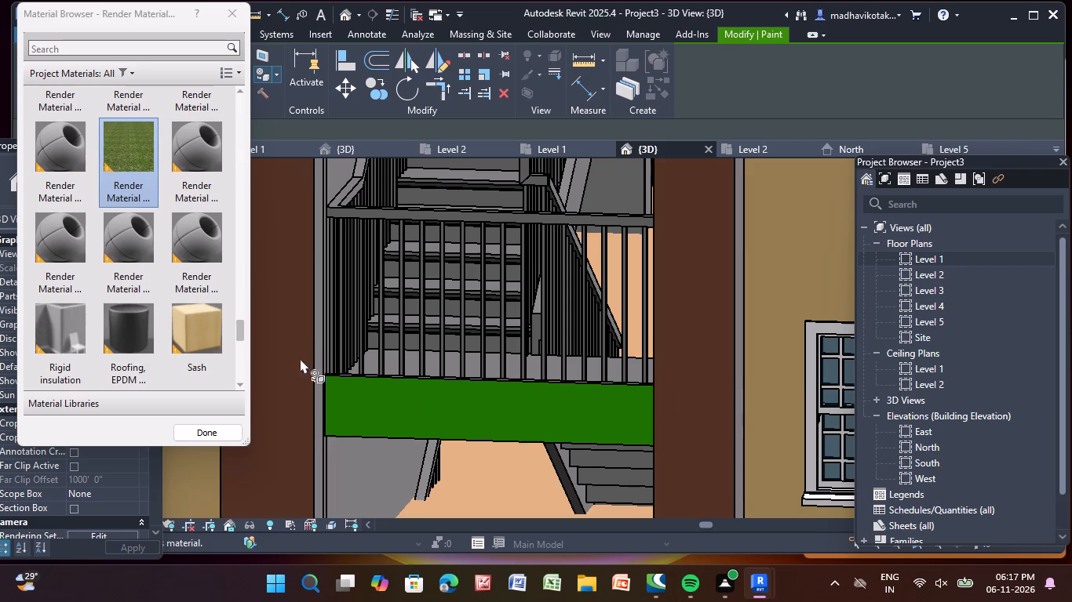
{"action": "left_click", "coordinate": [231, 9]}
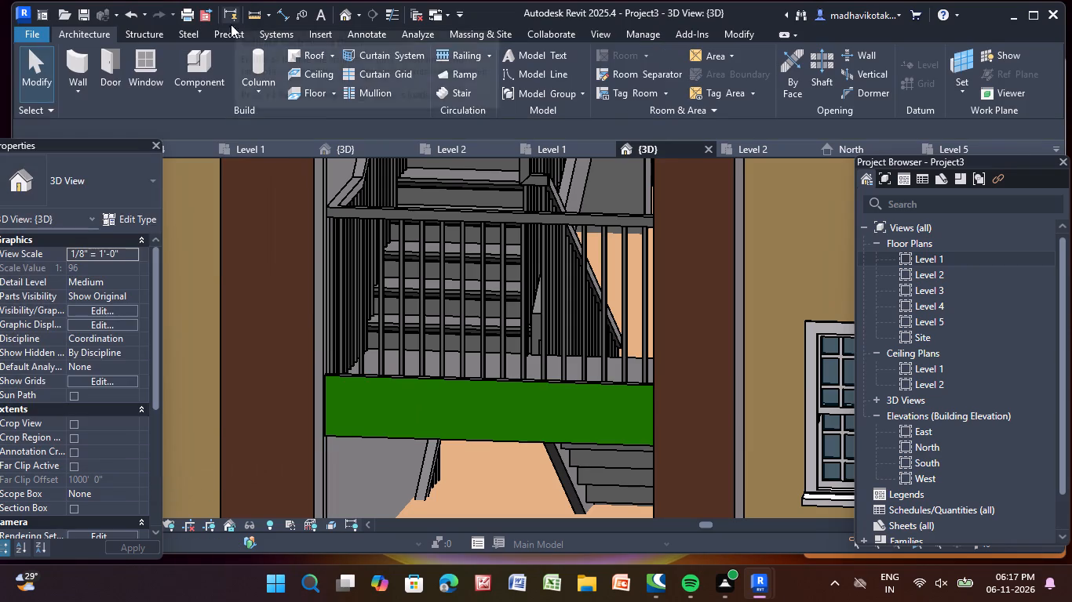
Examine the painted stairwell and the building's facades and balconies from all sides.
{"action": "scroll", "coordinate": [458, 356], "scroll_direction": "down", "scroll_amount": 5}
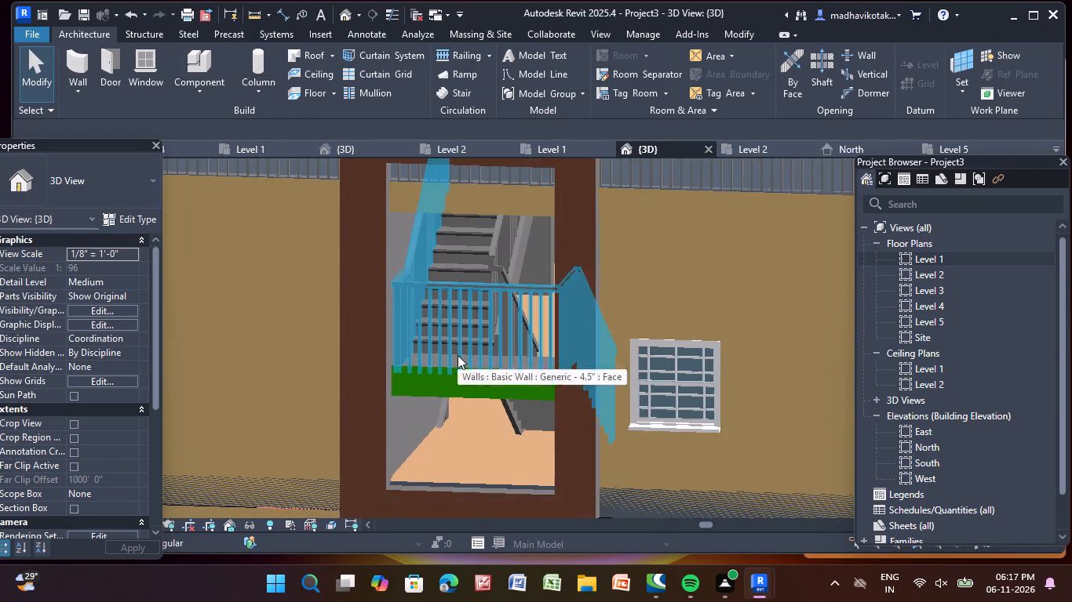
{"action": "scroll", "coordinate": [457, 355], "scroll_direction": "down", "scroll_amount": 6}
{"action": "scroll", "coordinate": [498, 460], "scroll_direction": "down", "scroll_amount": 5}
{"action": "middle_click_drag", "start_coordinate": [510, 474], "coordinate": [485, 301]}
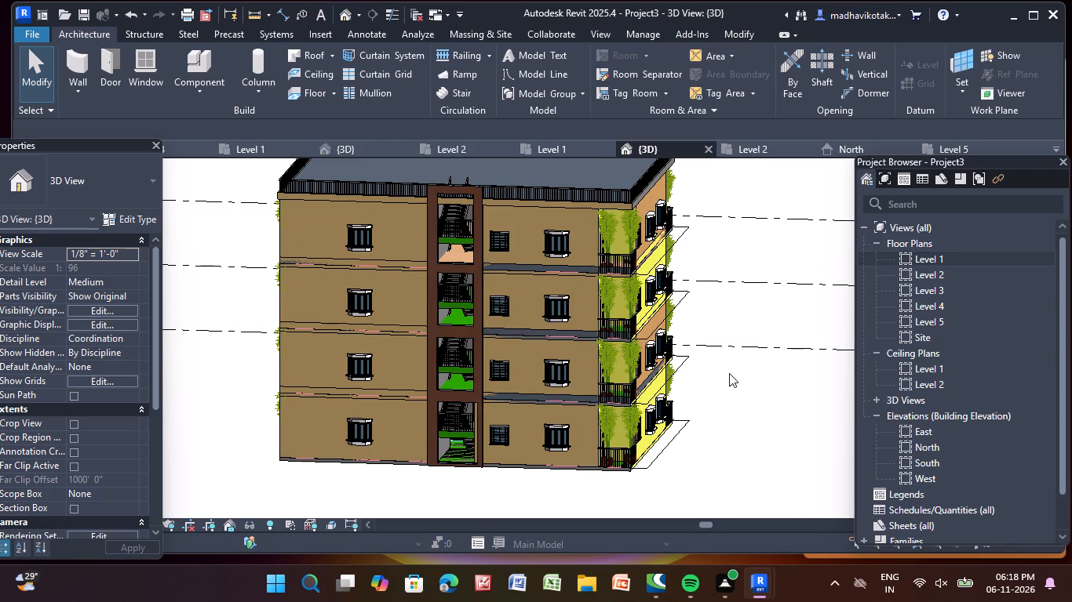
{"action": "scroll", "coordinate": [727, 373], "scroll_direction": "down", "scroll_amount": 1}
{"action": "middle_click_drag", "start_coordinate": [725, 373], "coordinate": [455, 377]}
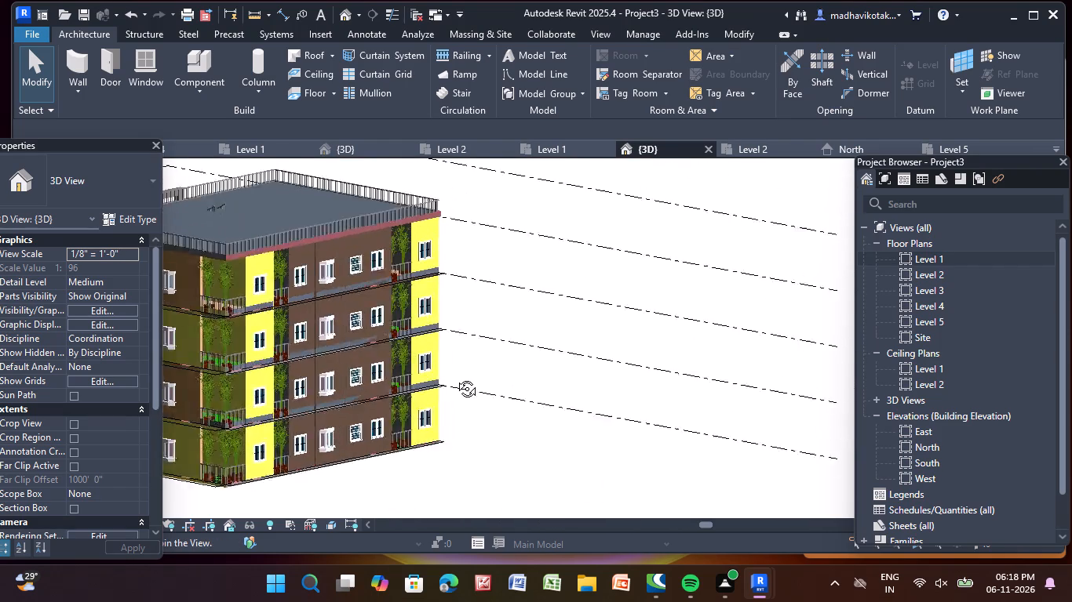
{"action": "middle_click_drag", "start_coordinate": [455, 377], "coordinate": [1056, 325]}
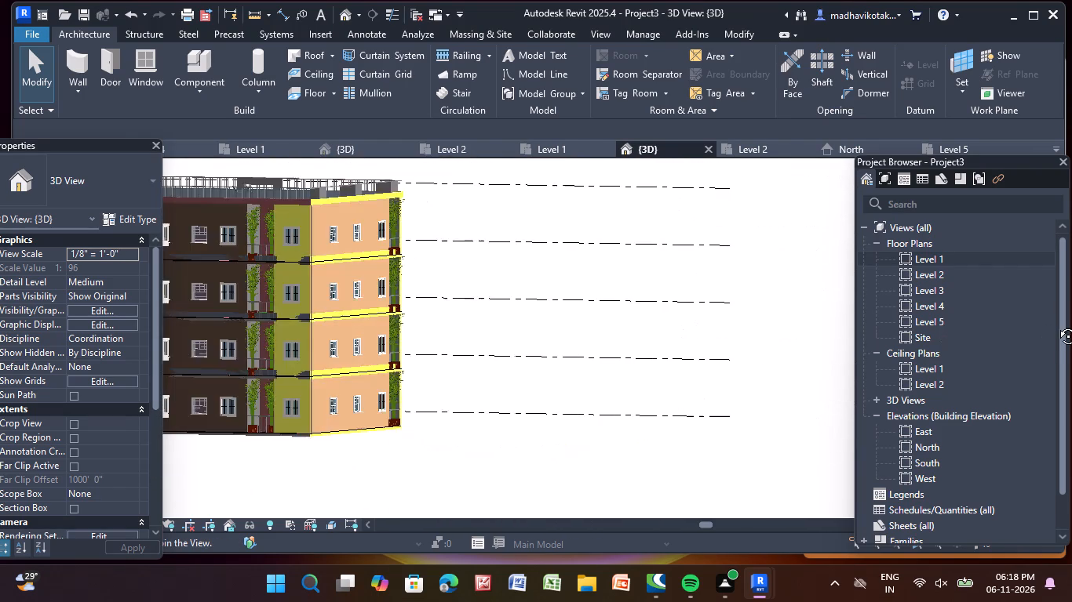
{"action": "middle_click_drag", "start_coordinate": [1056, 325], "coordinate": [931, 354]}
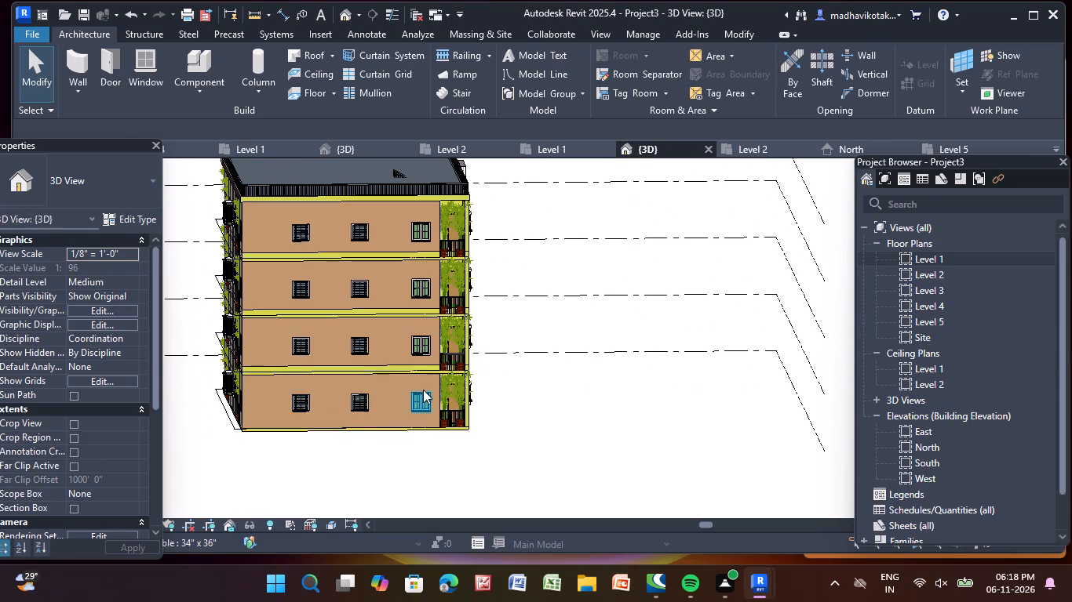
{"action": "middle_click_drag", "start_coordinate": [418, 401], "coordinate": [748, 406], "text": "shift"}
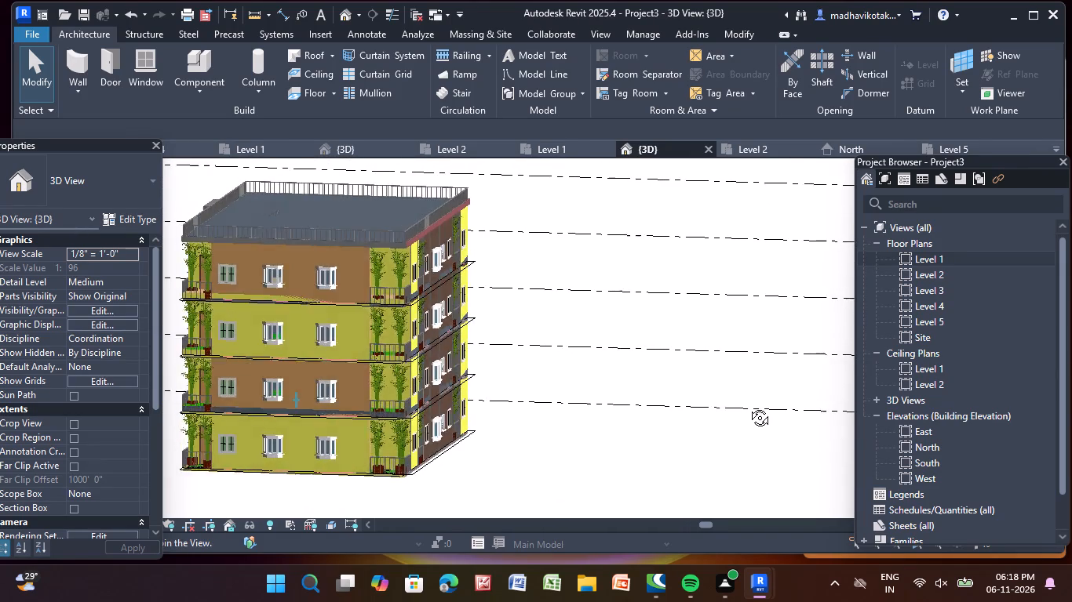
{"action": "middle_click_drag", "start_coordinate": [748, 406], "coordinate": [745, 405], "text": "shift"}
{"action": "middle_click_drag", "start_coordinate": [458, 472], "coordinate": [498, 462]}
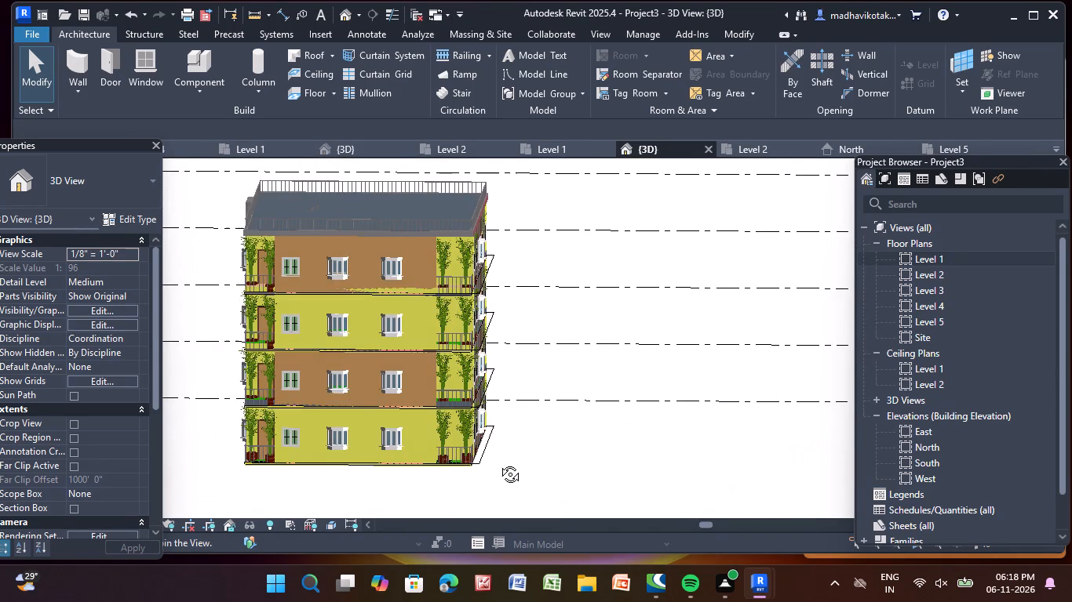
{"action": "middle_click_drag", "start_coordinate": [498, 462], "coordinate": [461, 393]}
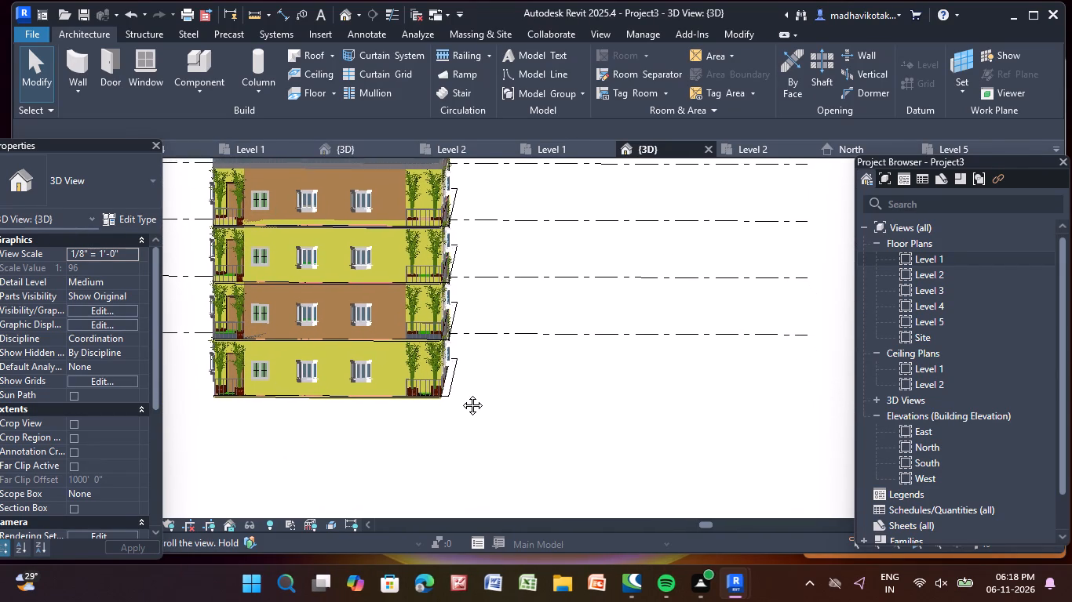
{"action": "middle_click_drag", "start_coordinate": [461, 393], "coordinate": [459, 391]}
Open the Level 1 floor plan and examine the whole apartment layout.
{"action": "triple_click", "coordinate": [966, 260]}
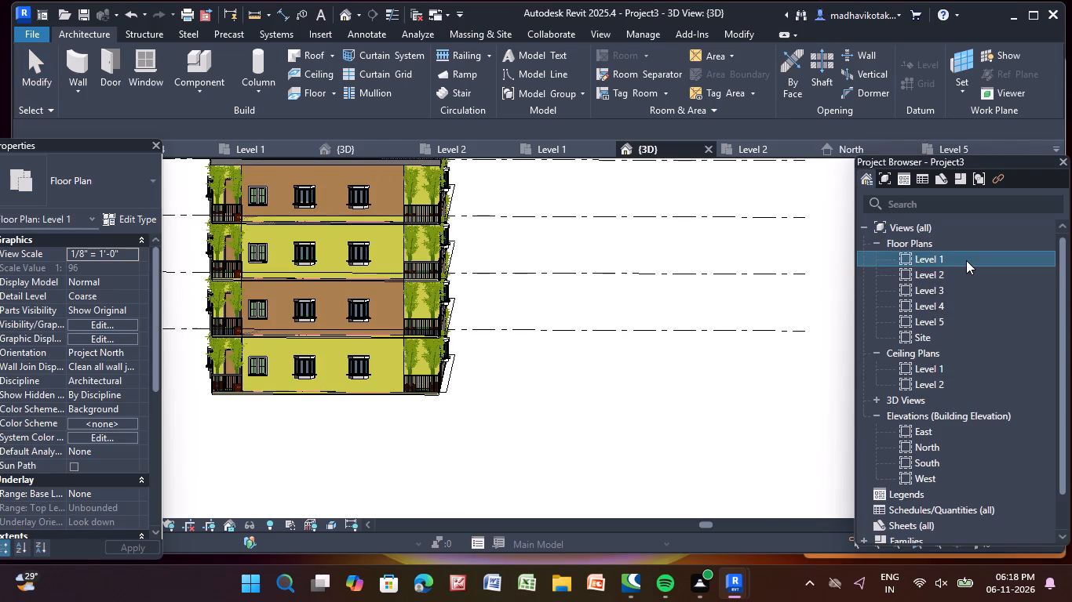
{"action": "scroll", "coordinate": [755, 303], "scroll_direction": "down", "scroll_amount": 10}
{"action": "middle_click_drag", "start_coordinate": [753, 304], "coordinate": [732, 345]}
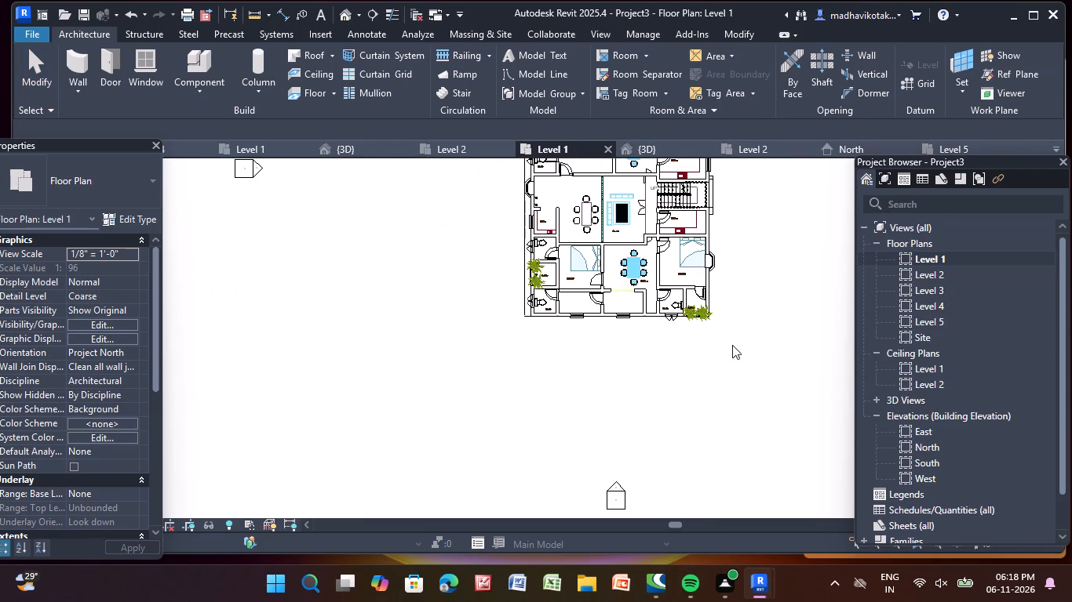
{"action": "middle_click_drag", "start_coordinate": [732, 345], "coordinate": [685, 423]}
{"action": "scroll", "coordinate": [682, 416], "scroll_direction": "down", "scroll_amount": 4}
{"action": "middle_click_drag", "start_coordinate": [680, 412], "coordinate": [590, 432]}
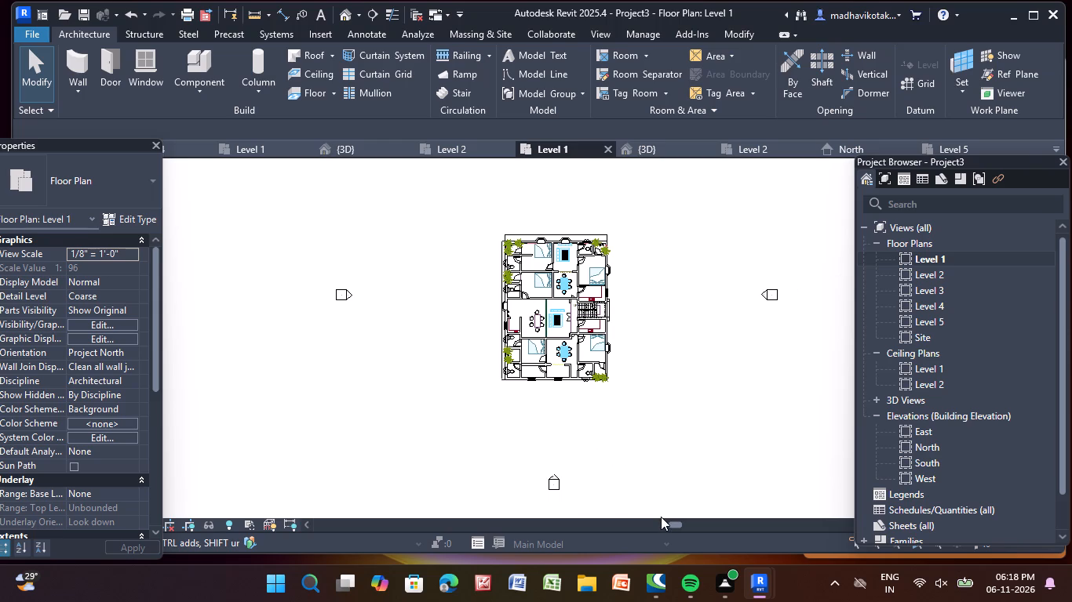
{"action": "scroll", "coordinate": [635, 540], "scroll_direction": "up", "scroll_amount": 1}
{"action": "middle_click_drag", "start_coordinate": [611, 441], "coordinate": [596, 477]}
{"action": "scroll", "coordinate": [563, 410], "scroll_direction": "up", "scroll_amount": 3}
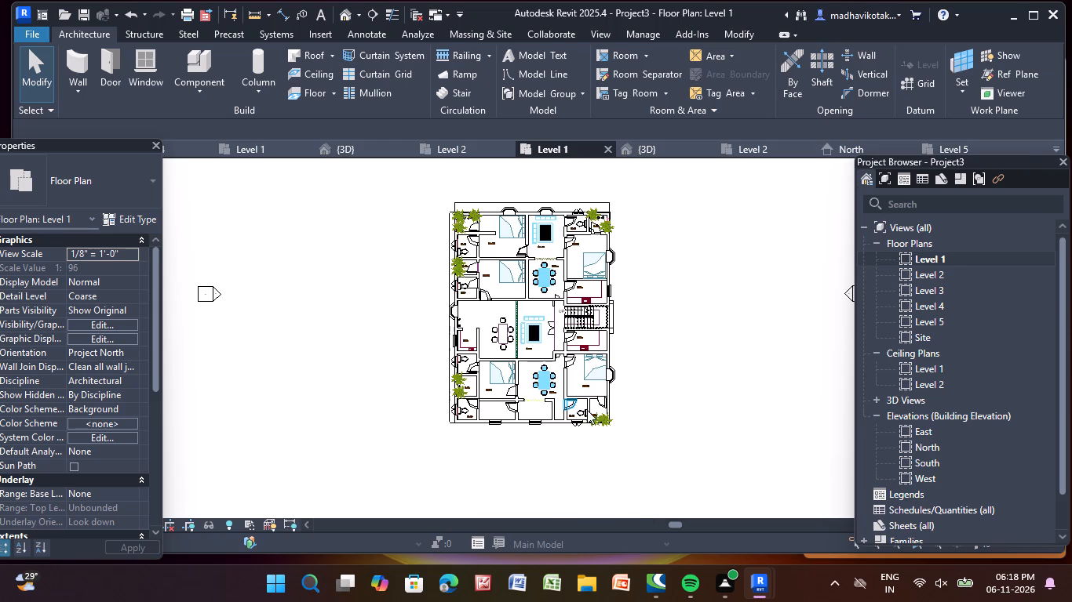